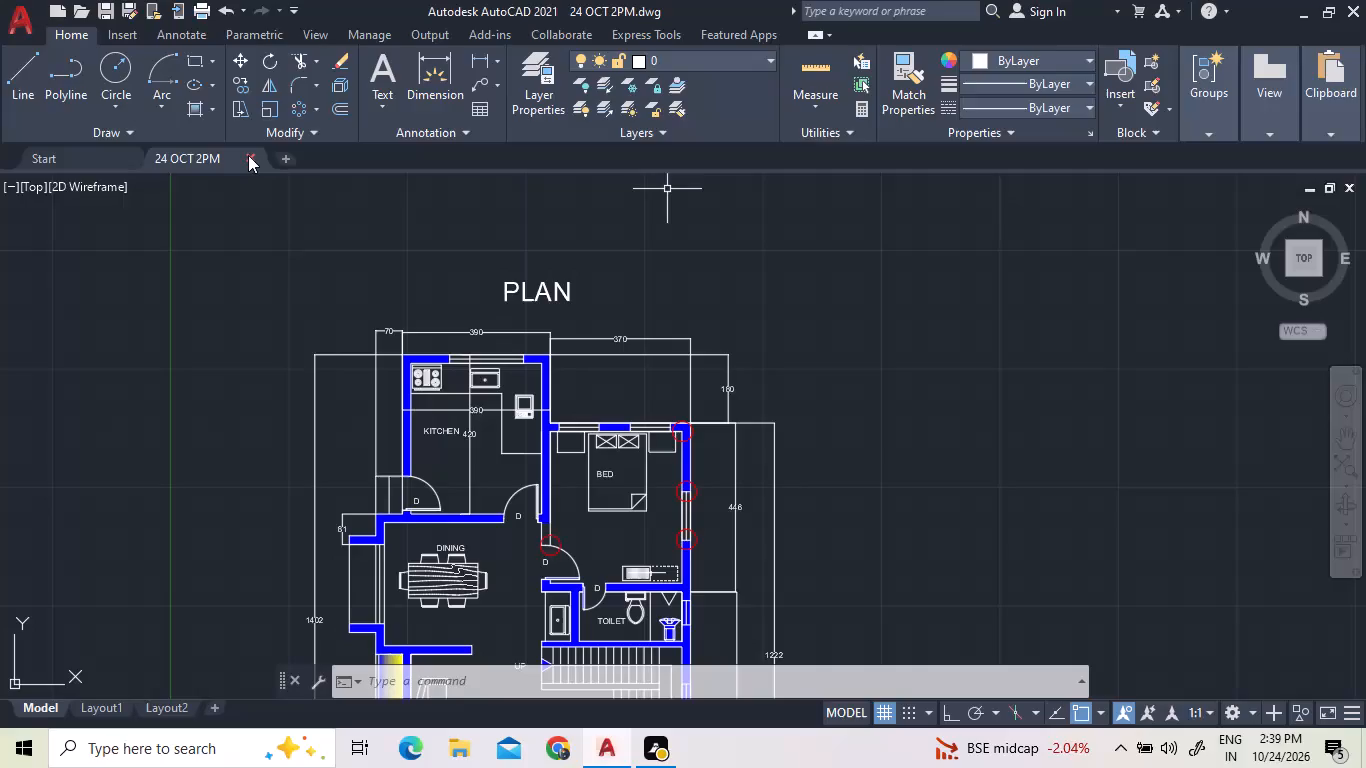
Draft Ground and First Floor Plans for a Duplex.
Close the 24 OCT 2PM drawing and start a new blank drawing.
{"action": "left_click", "coordinate": [248, 155]}
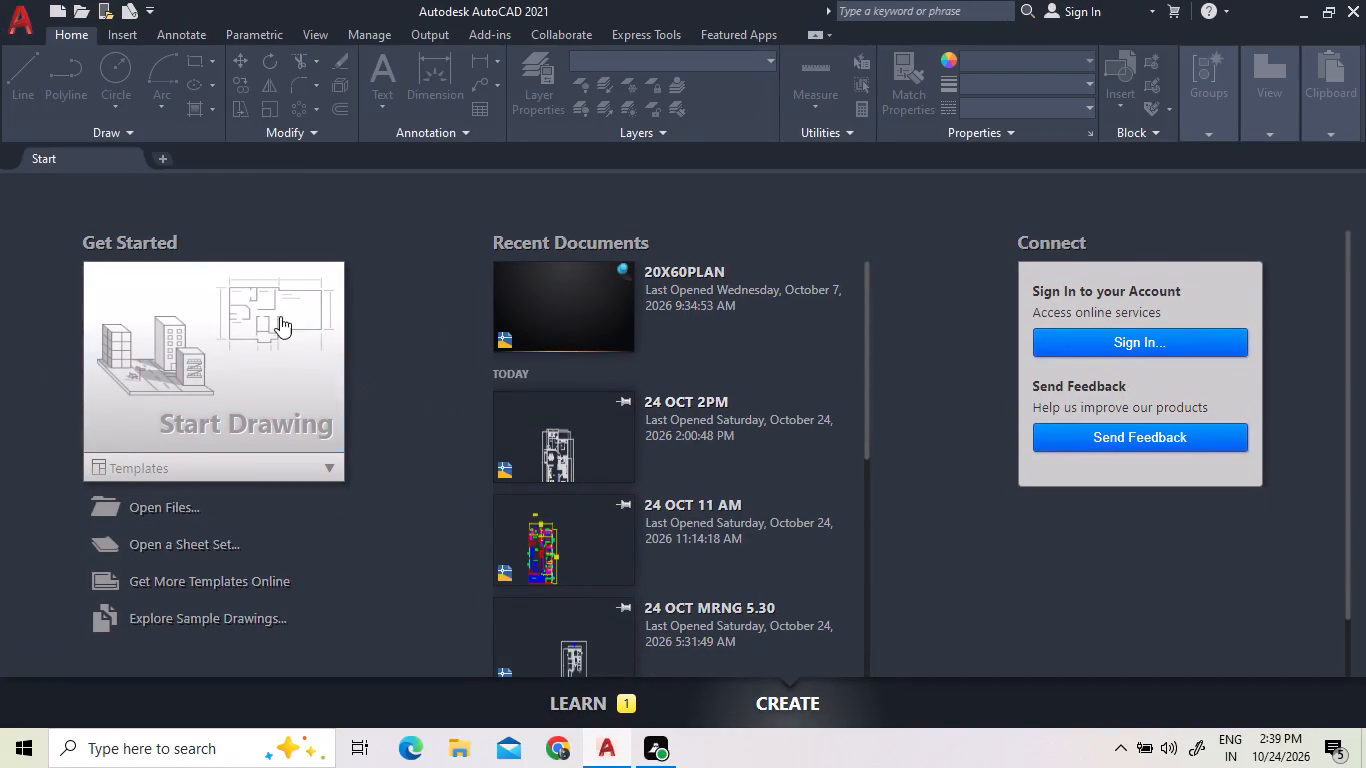
{"action": "left_click", "coordinate": [279, 386]}
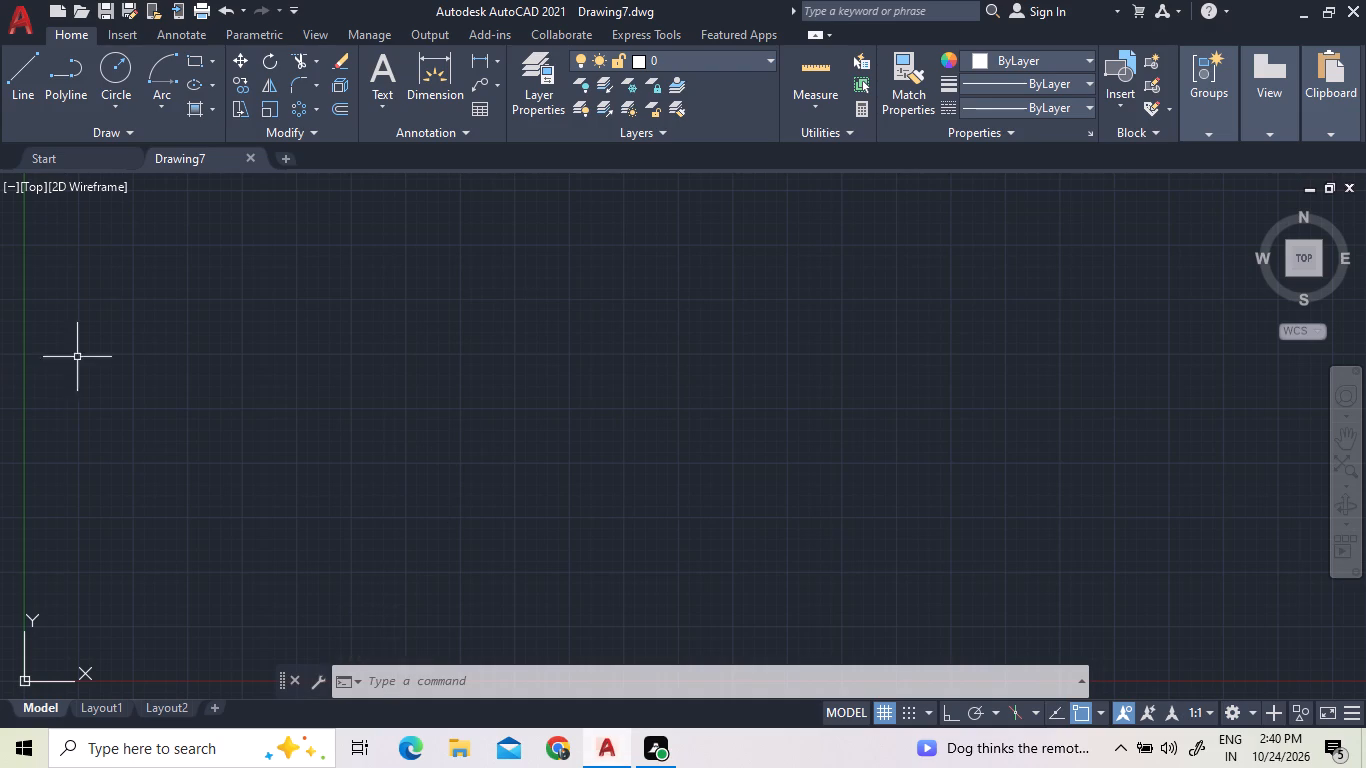
Turn on command log file recording for the new drawing with LOGFILEON.
{"action": "left_click", "coordinate": [447, 674]}
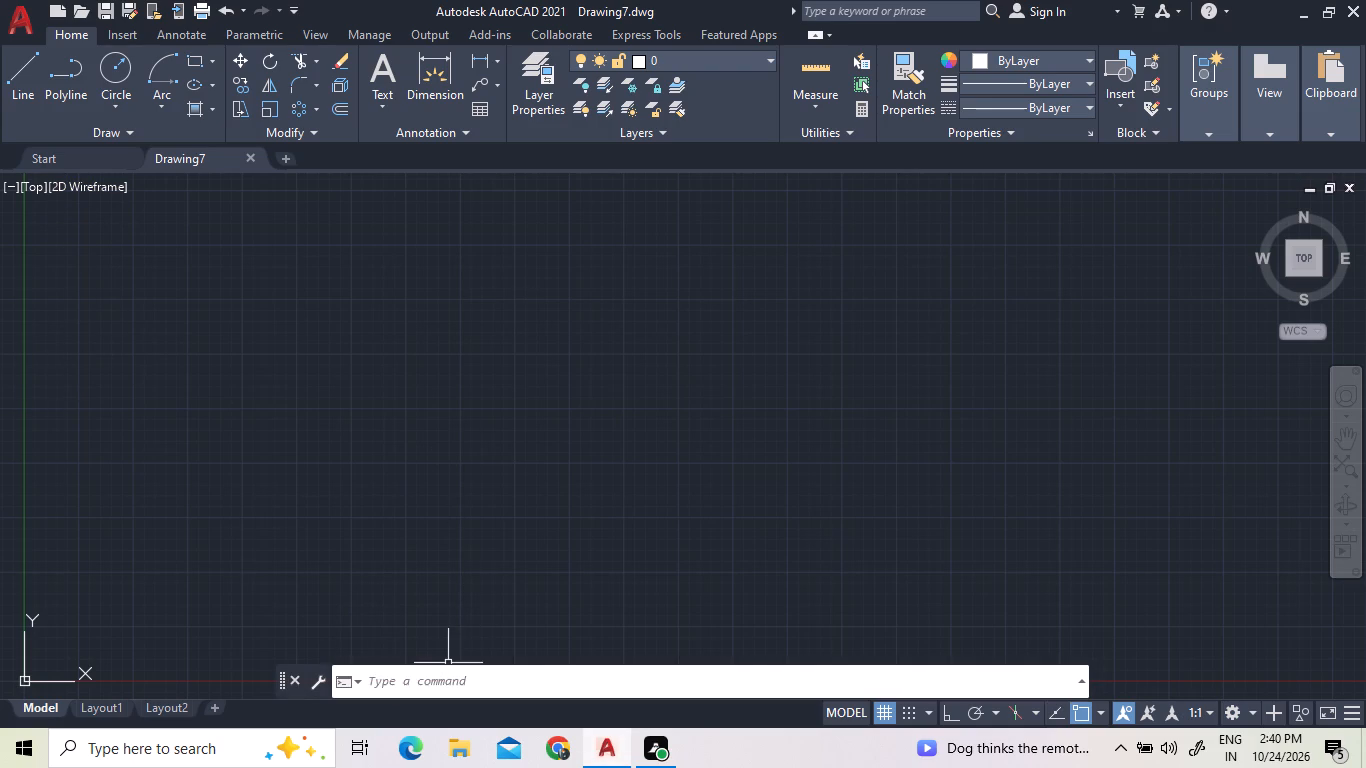
{"action": "type", "text": "LOGF"}
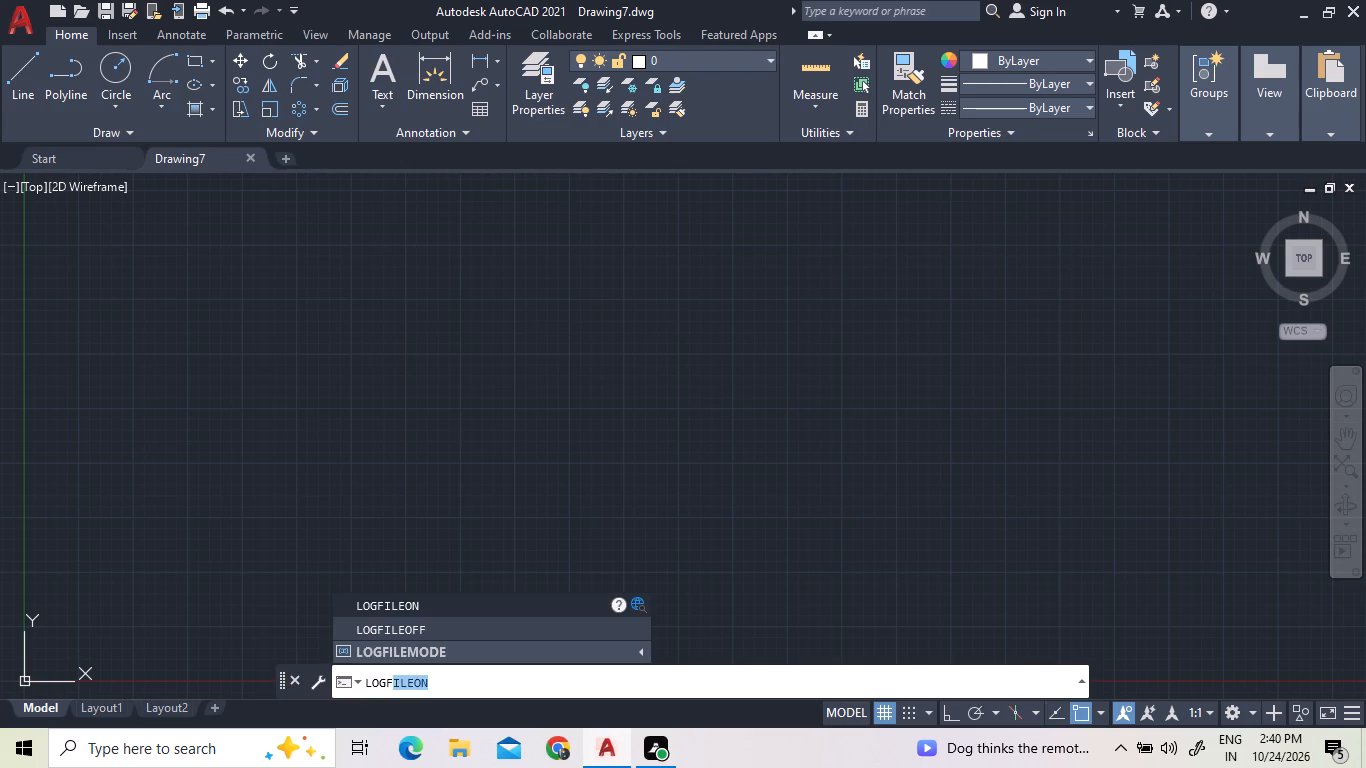
{"action": "key", "text": "Return"}
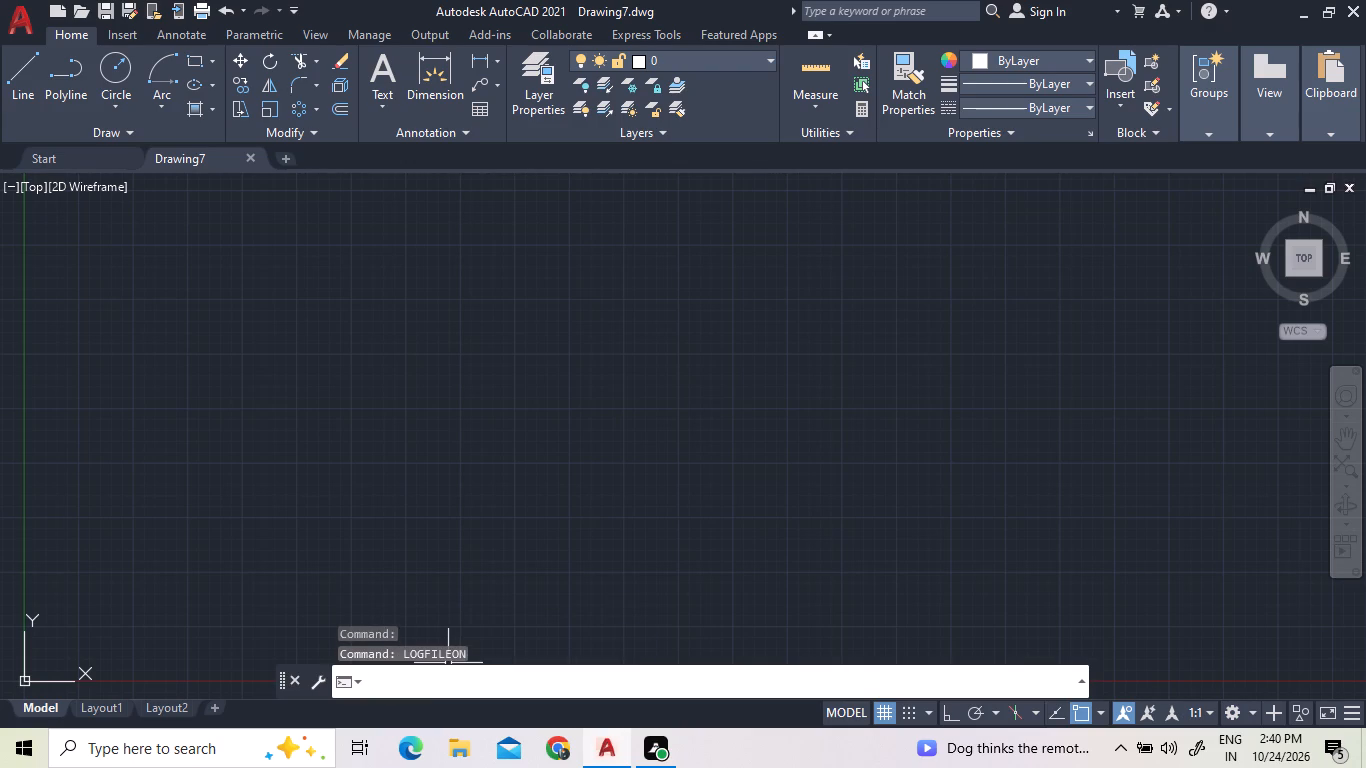
{"action": "type", "text": "LOG"}
{"action": "key", "text": "Return"}
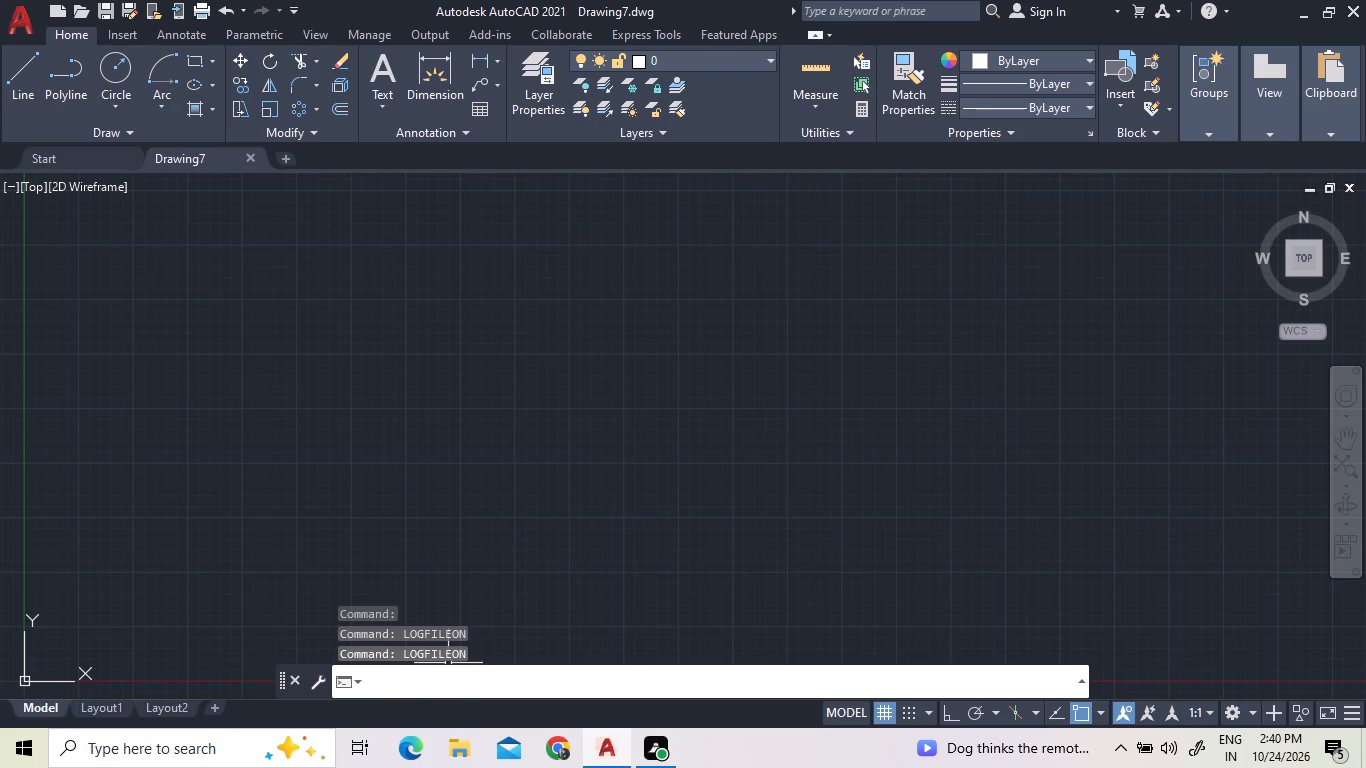
Configure the drawing units to a length precision of 0.0 and an insertion scale in centimeters.
{"action": "type", "text": "UN"}
{"action": "key", "text": "Return"}
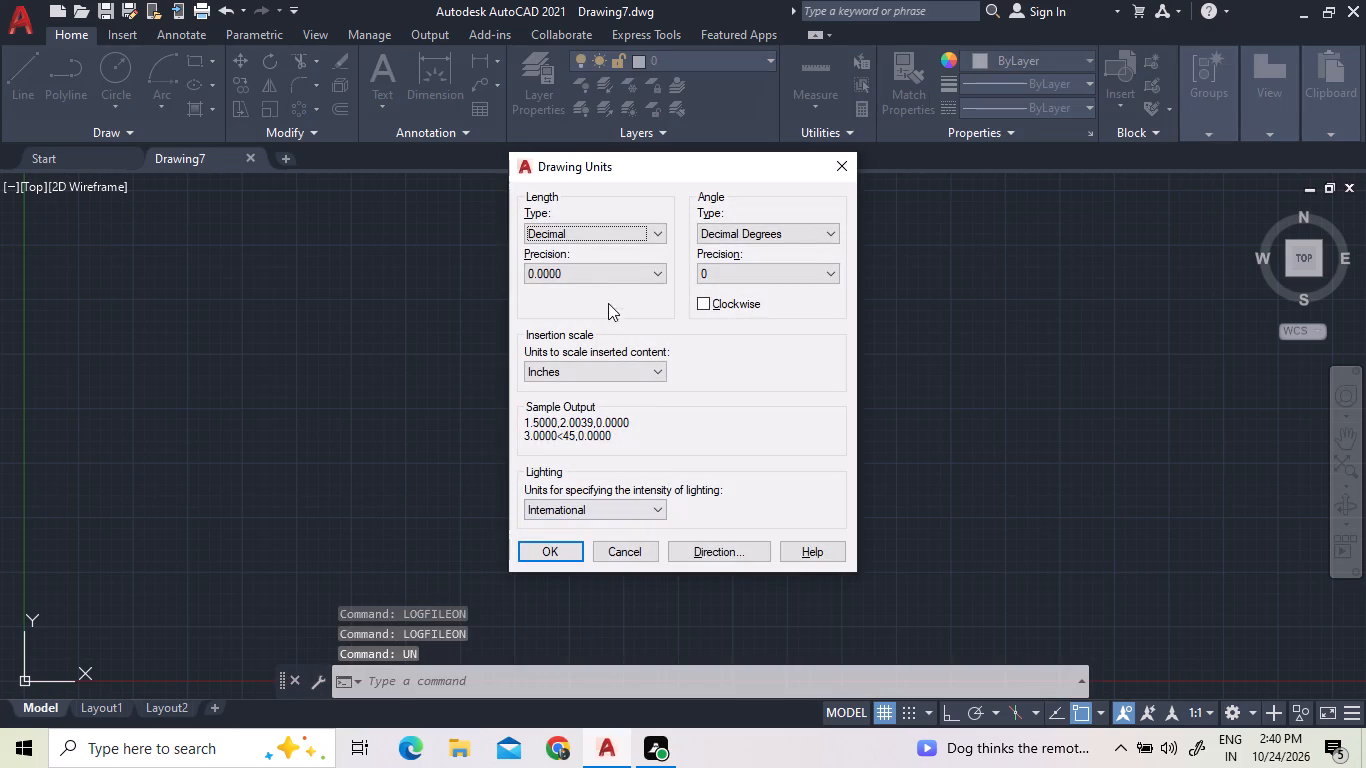
{"action": "left_click", "coordinate": [598, 279]}
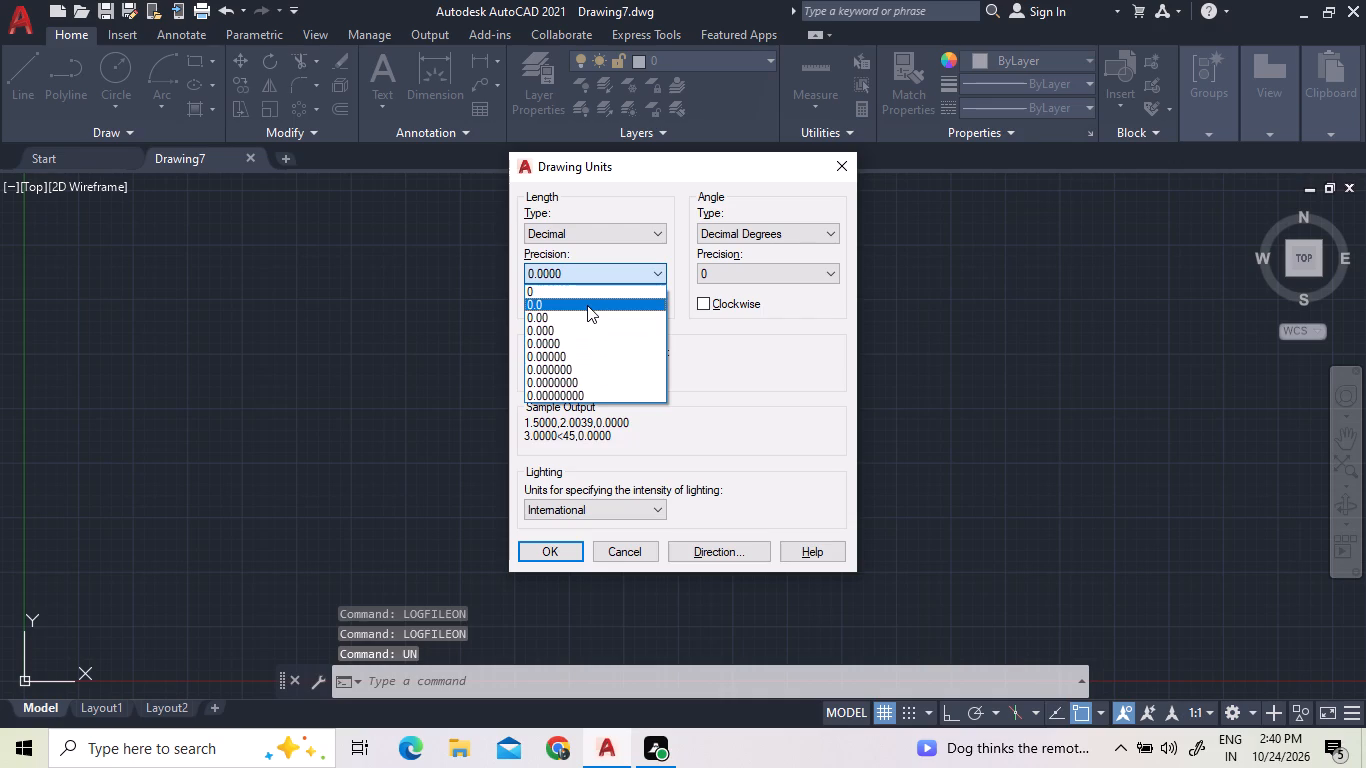
{"action": "left_click", "coordinate": [587, 305]}
{"action": "left_click", "coordinate": [568, 373]}
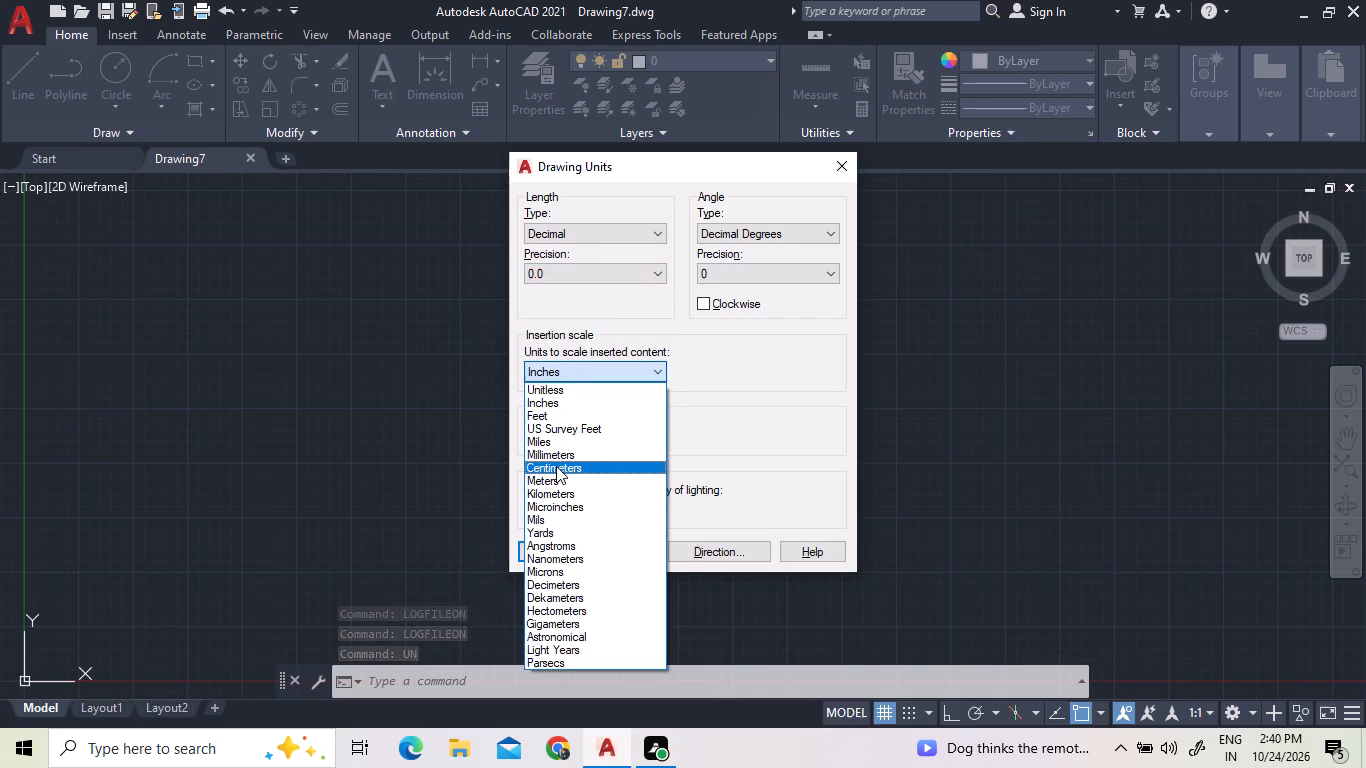
{"action": "left_click", "coordinate": [556, 466]}
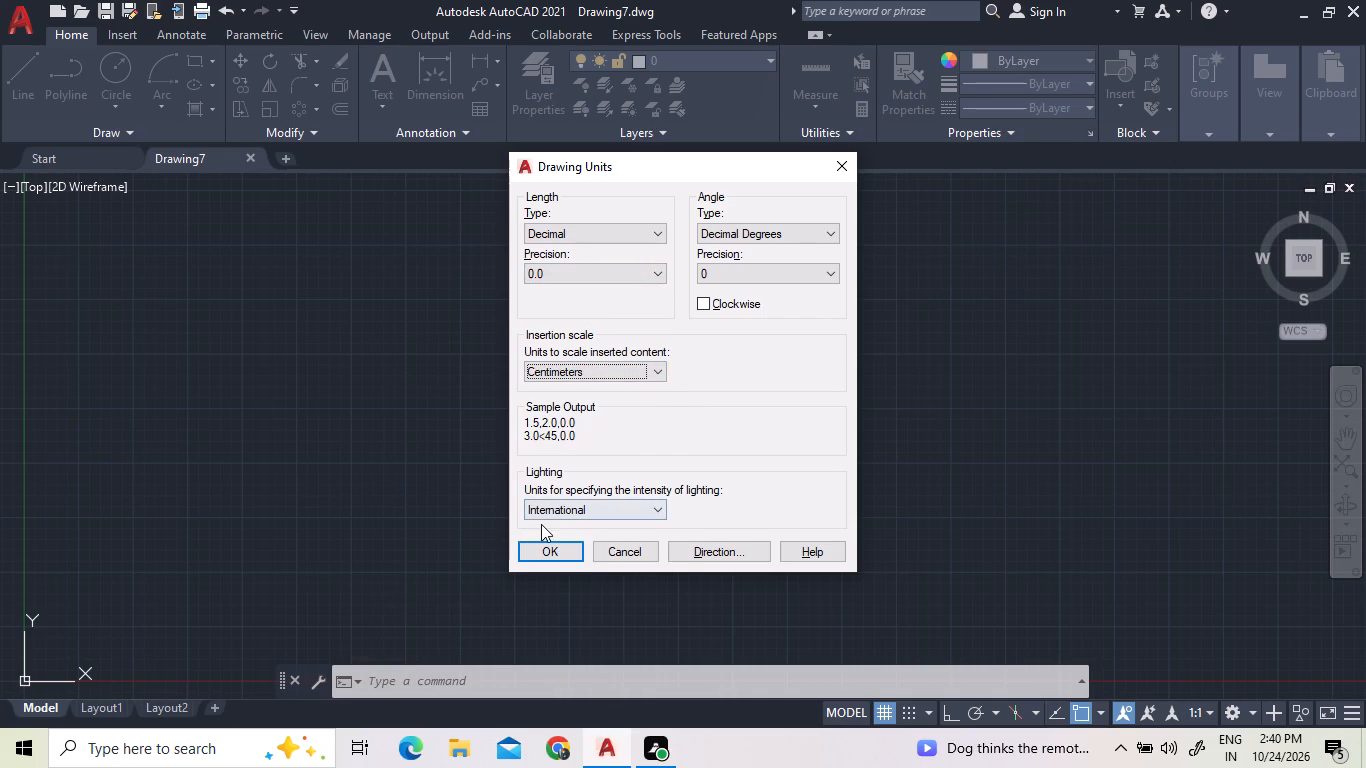
{"action": "left_click", "coordinate": [541, 544]}
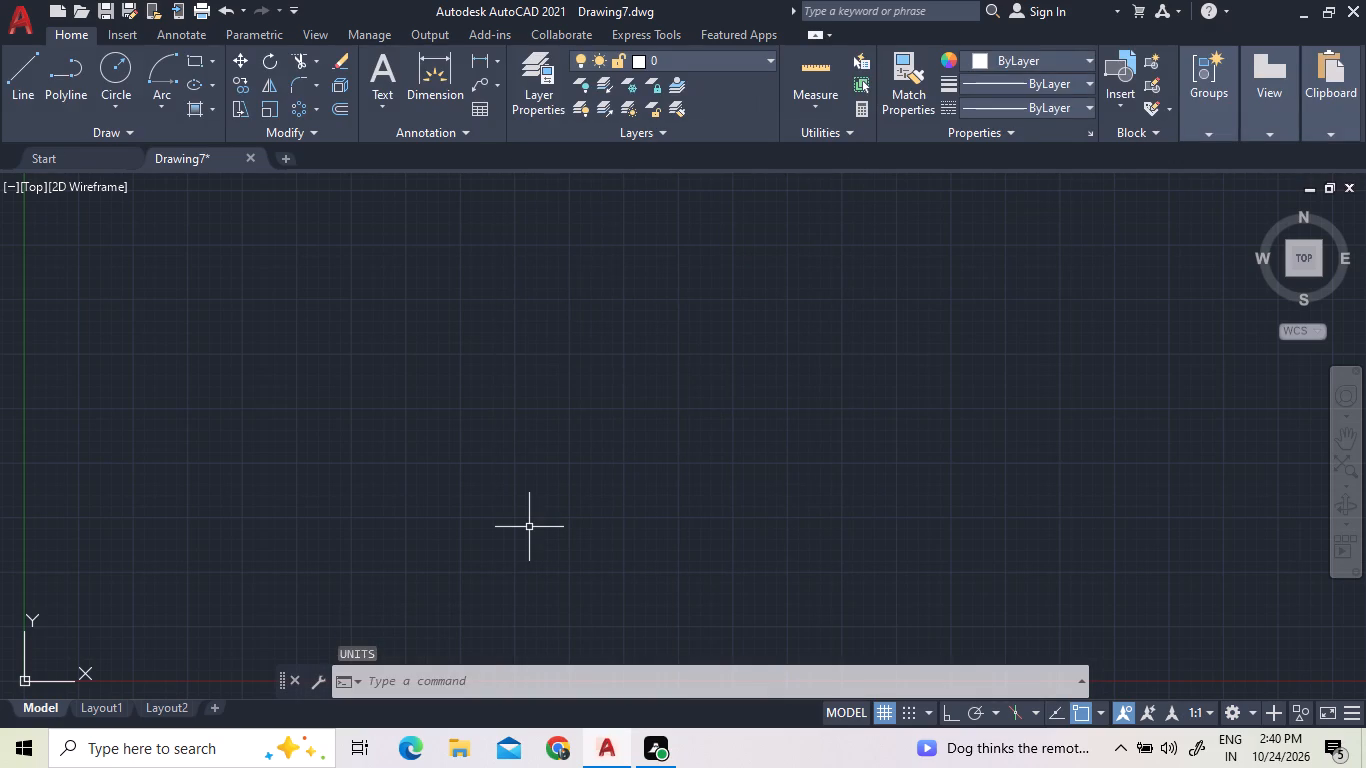
Modify the Standard dimension style to a text height of 10 and a linear primary units precision of 0.0.
{"action": "key", "text": "d"}
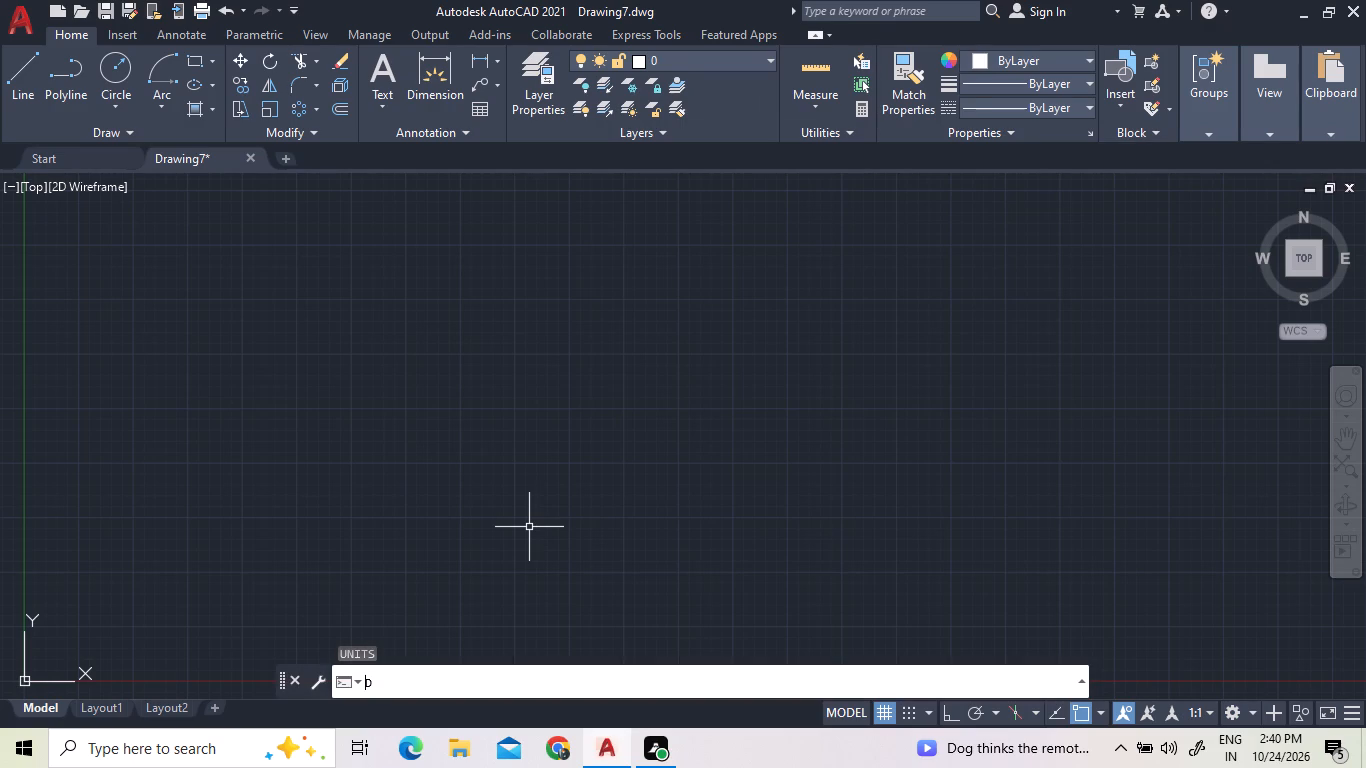
{"action": "type", "text": "IMS"}
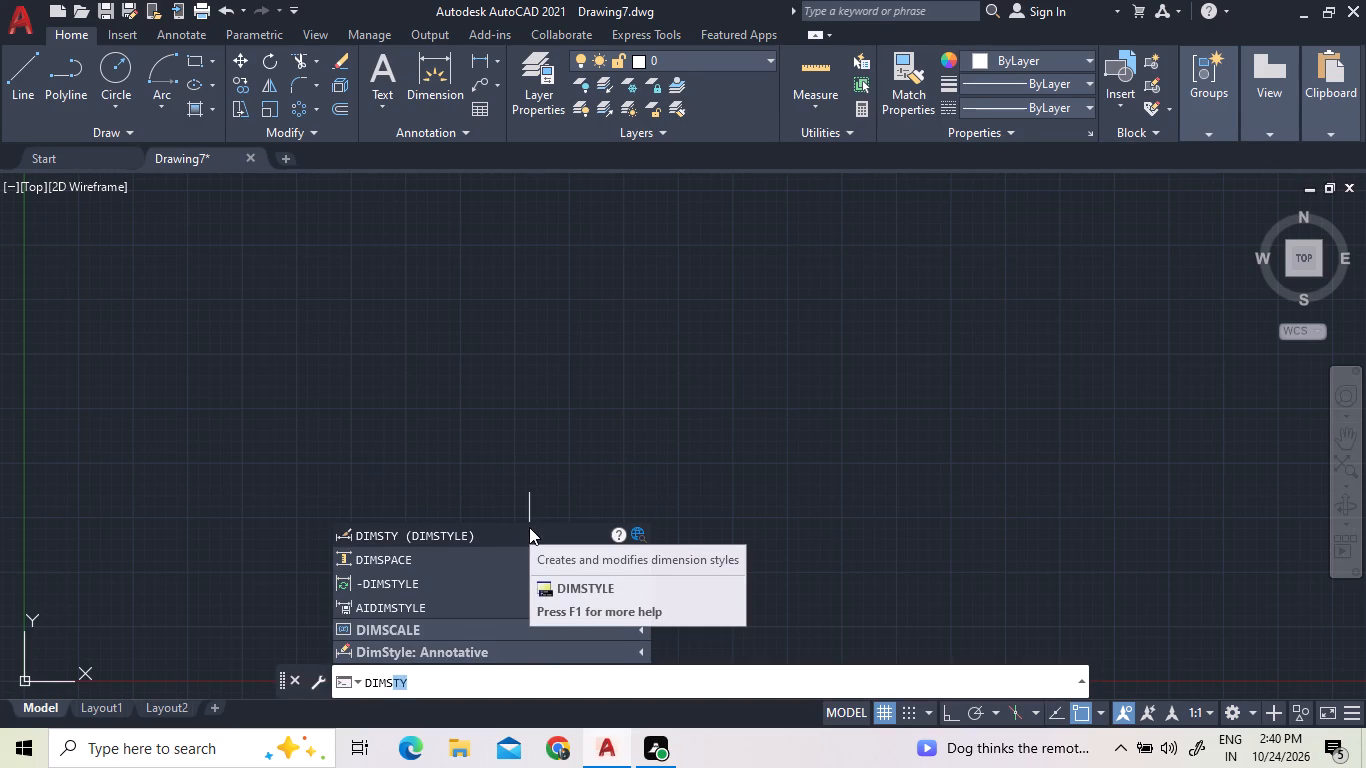
{"action": "left_click", "coordinate": [443, 535]}
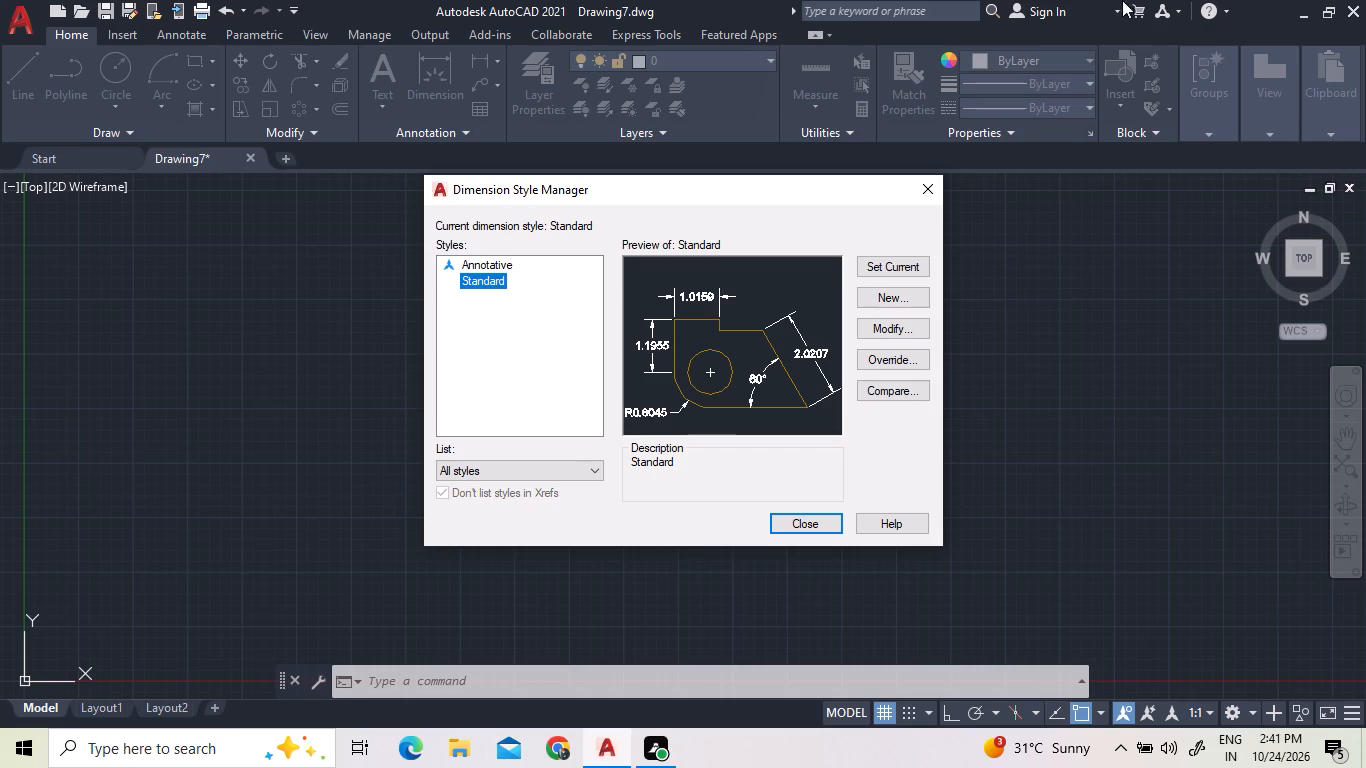
{"action": "left_click", "coordinate": [918, 335]}
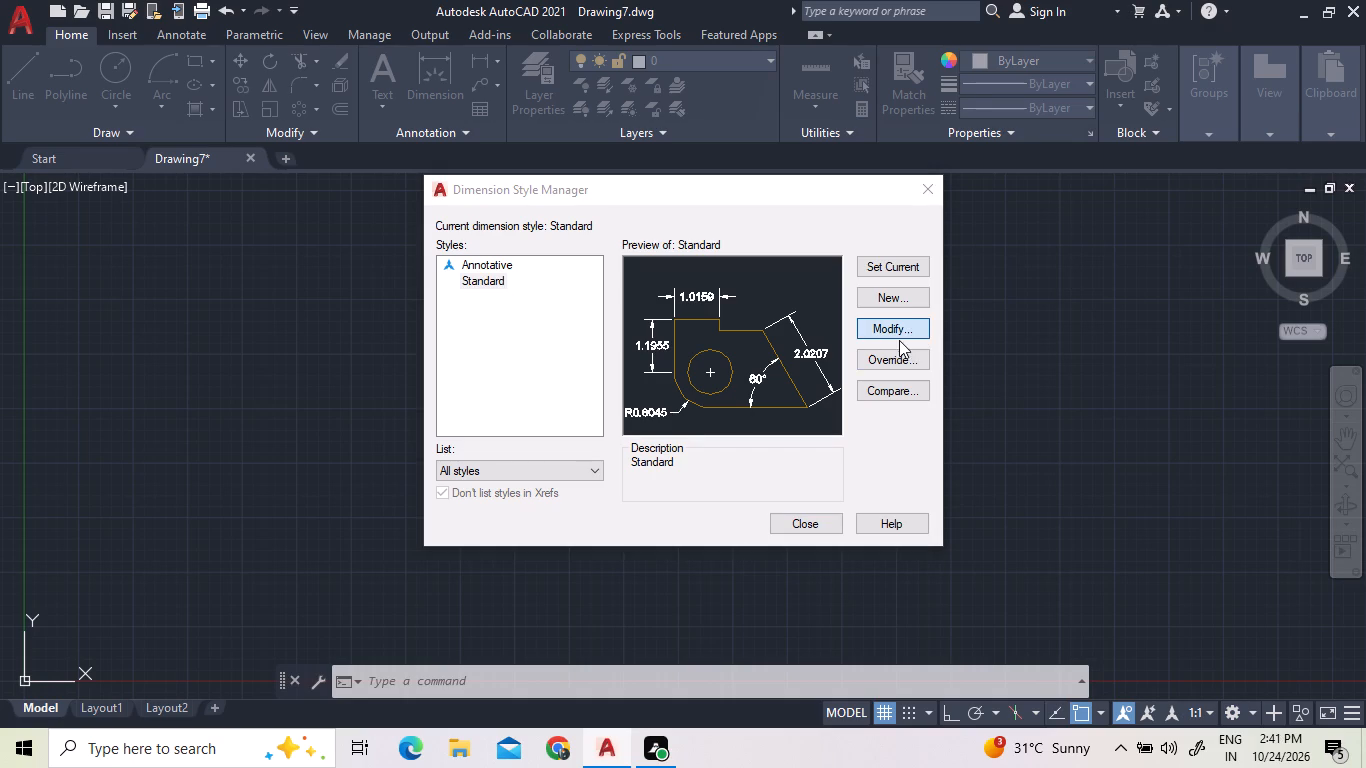
{"action": "left_click", "coordinate": [894, 338]}
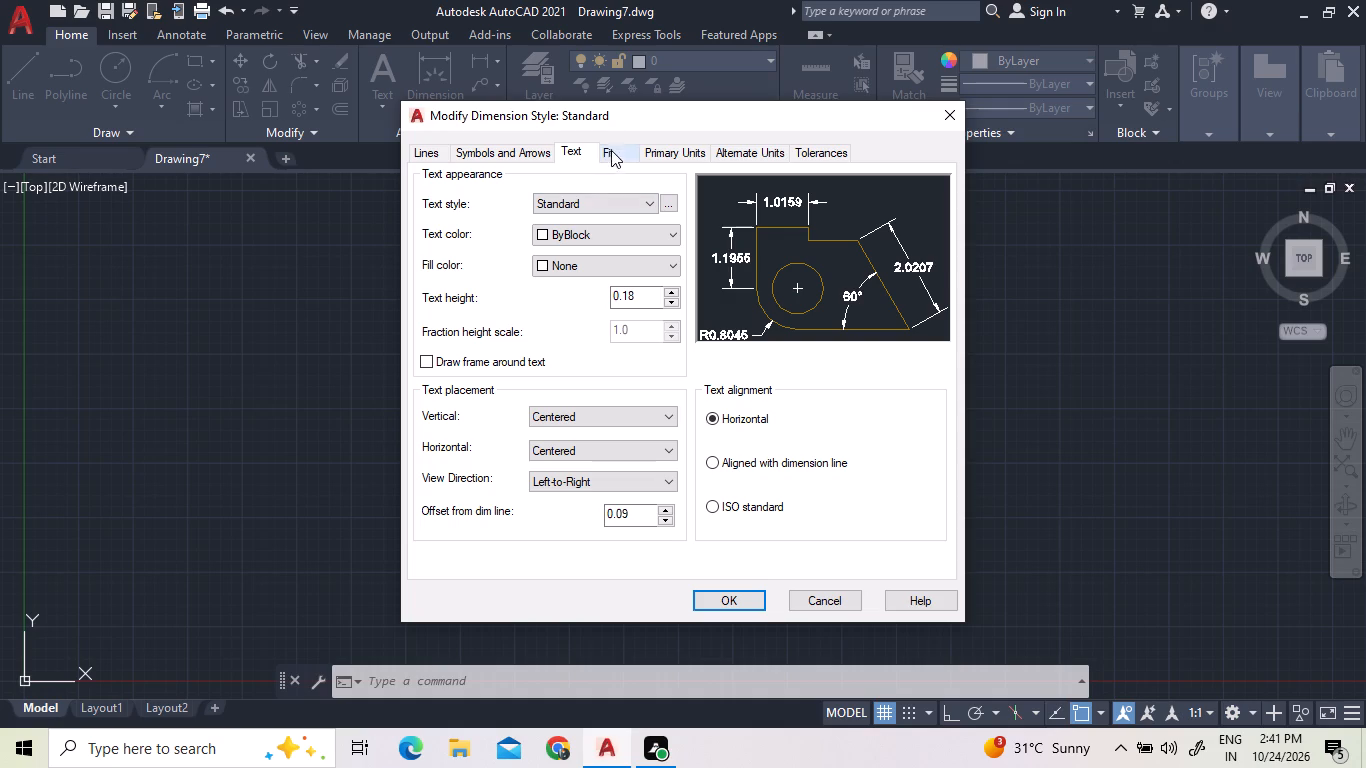
{"action": "double_click", "coordinate": [643, 296]}
{"action": "type", "text": "10"}
{"action": "key", "text": "Return"}
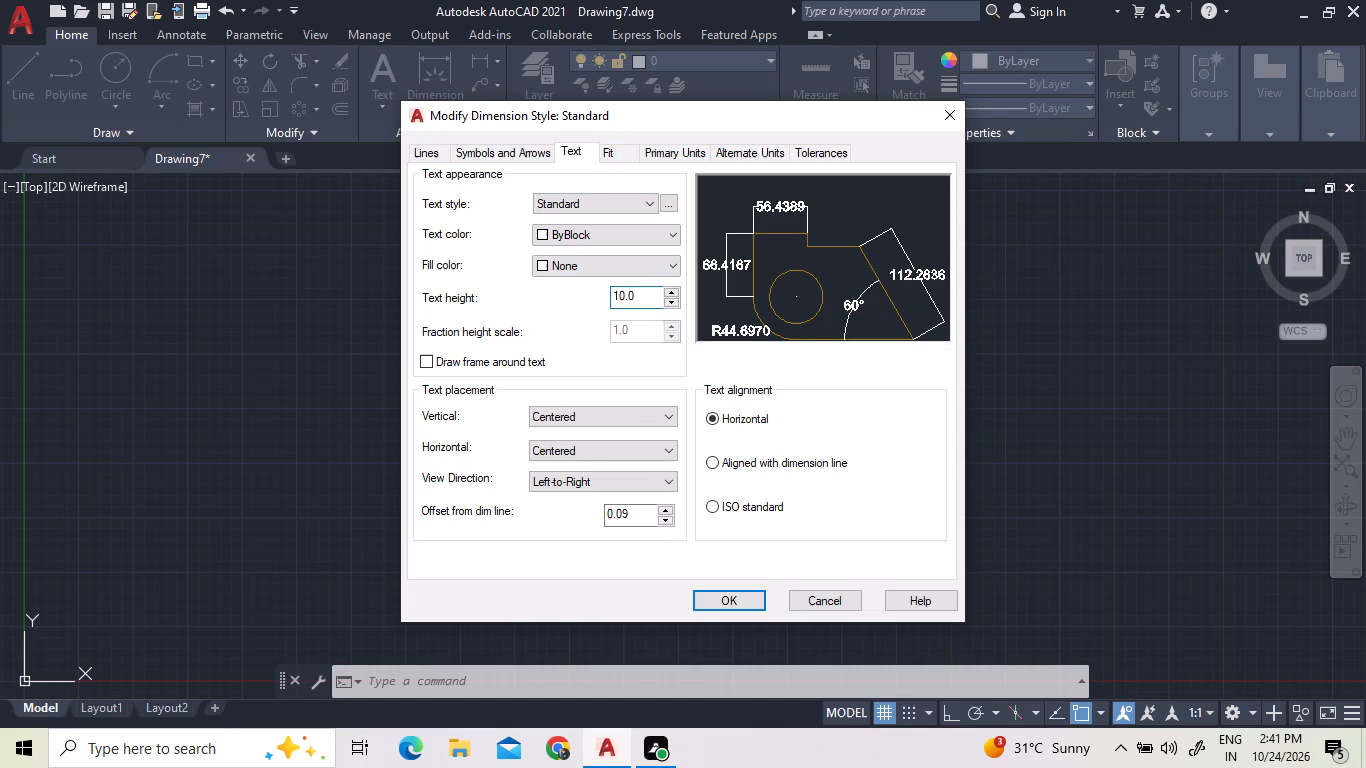
{"action": "left_click", "coordinate": [689, 161]}
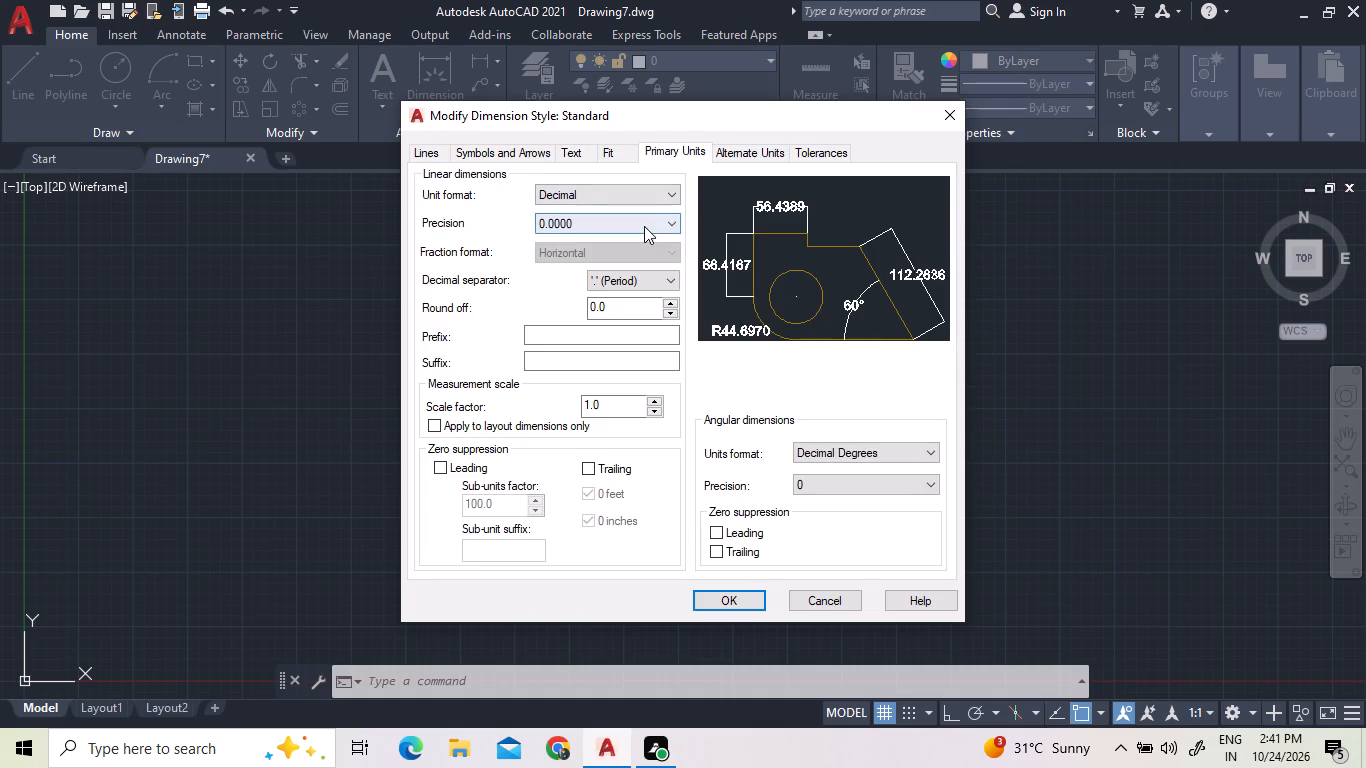
{"action": "left_click", "coordinate": [644, 226]}
{"action": "left_click", "coordinate": [640, 253]}
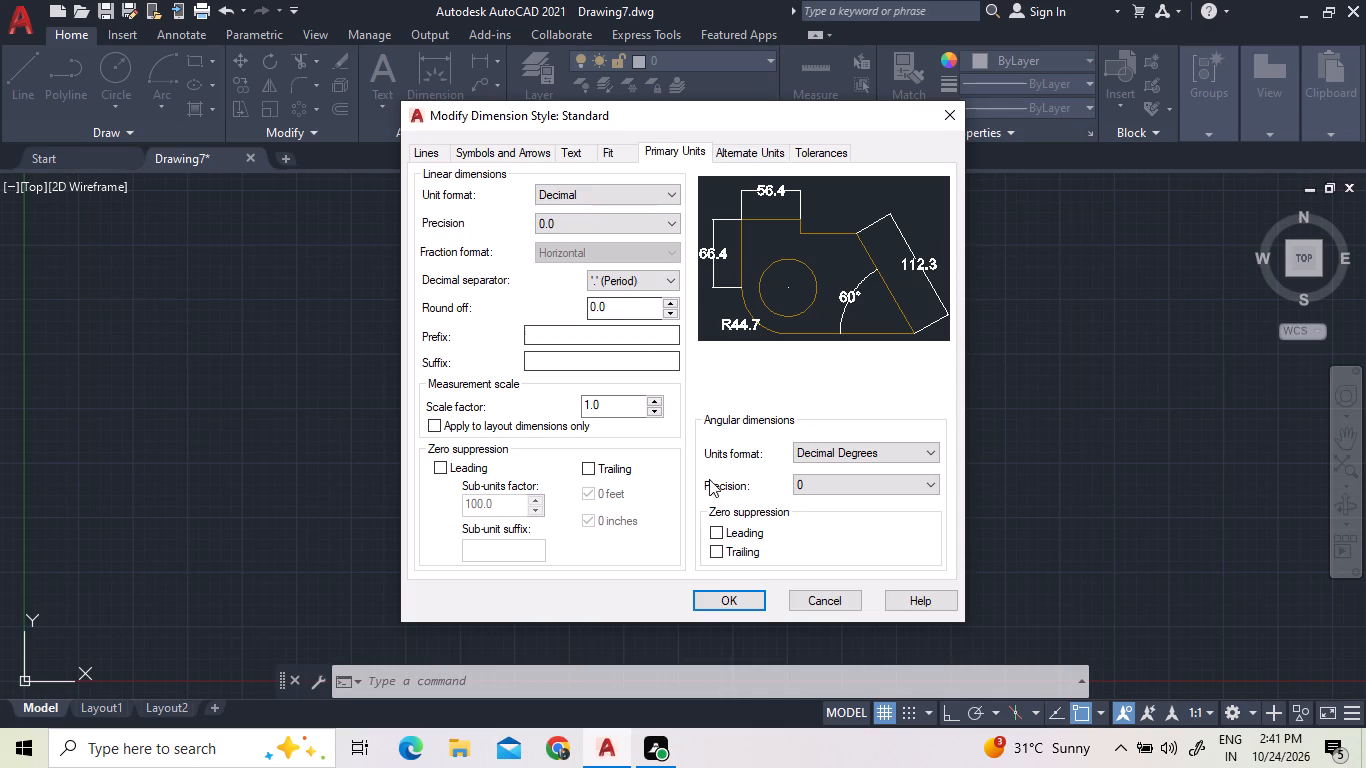
{"action": "left_click", "coordinate": [730, 604]}
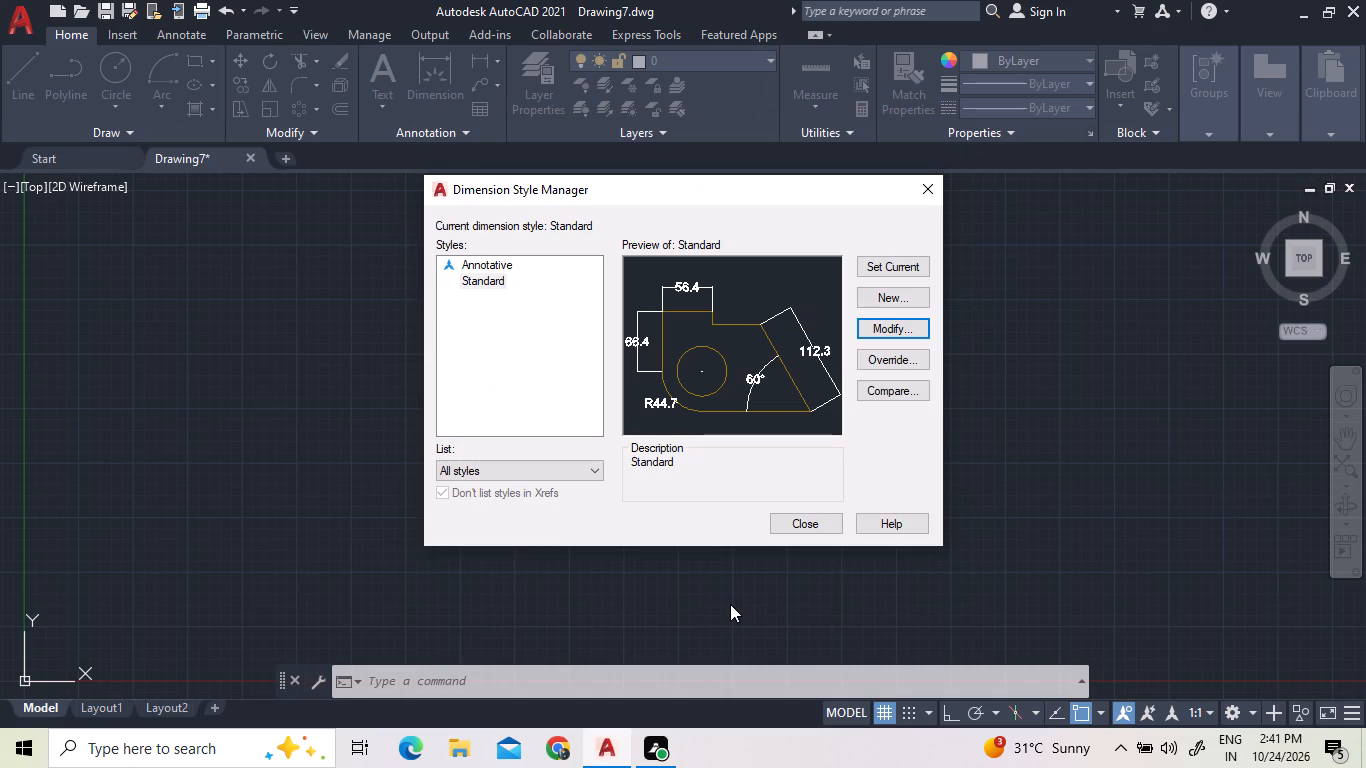
Set the arrow size of the Standard dimension style to 10.
{"action": "left_click", "coordinate": [876, 324]}
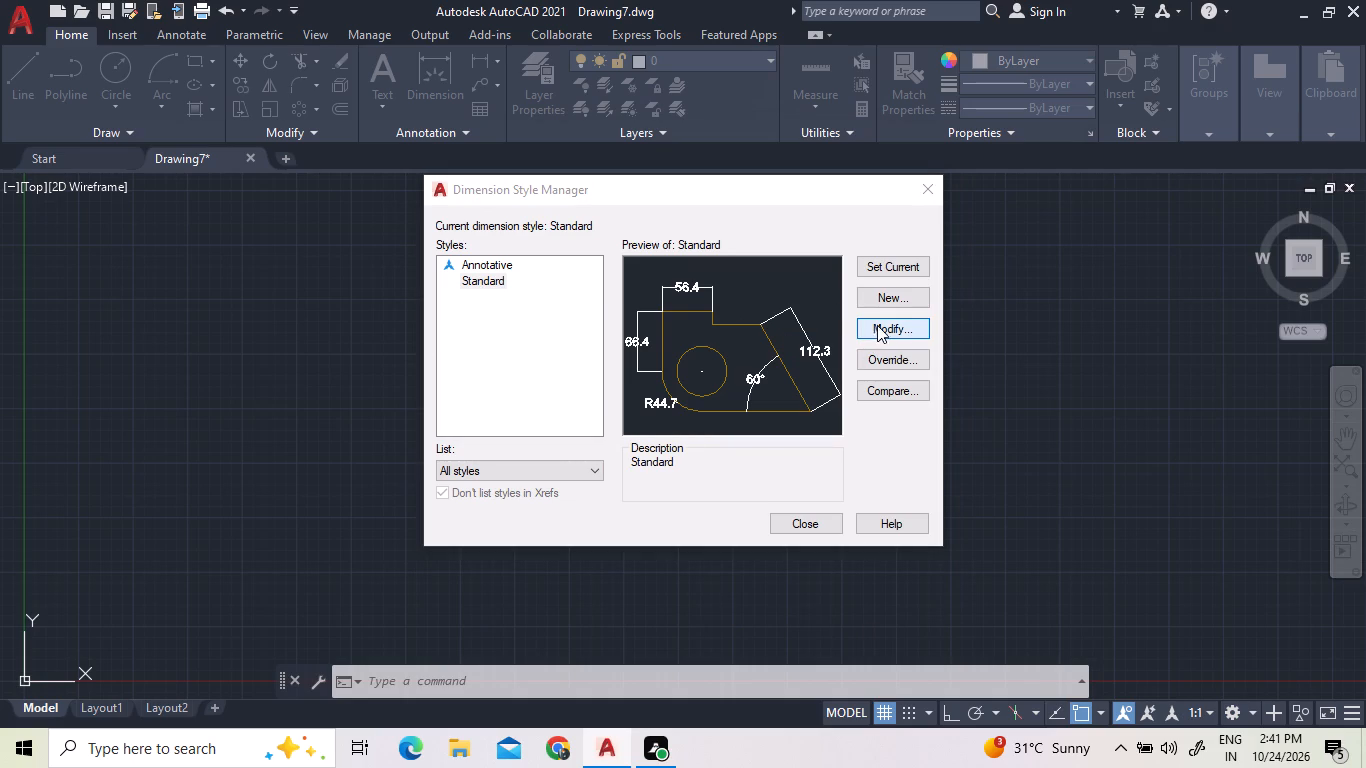
{"action": "left_click", "coordinate": [487, 154]}
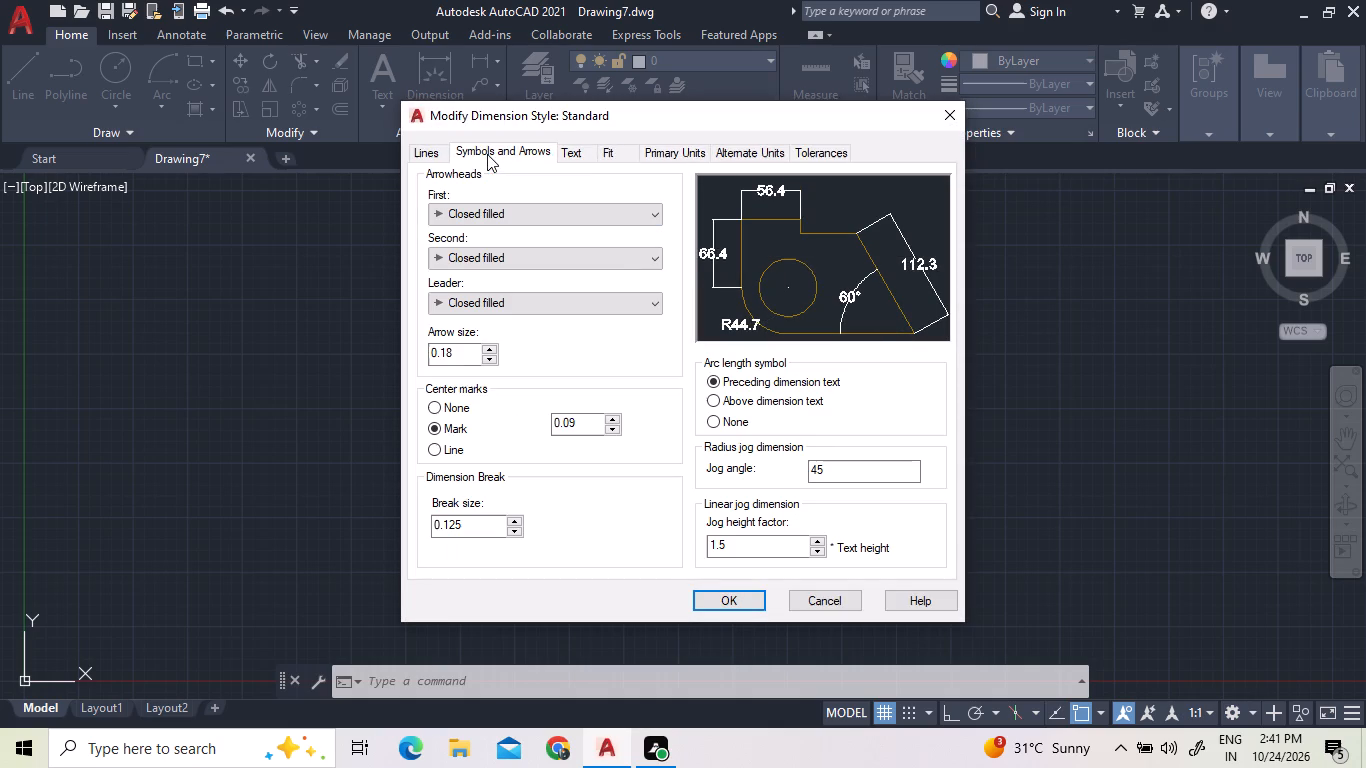
{"action": "left_click", "coordinate": [457, 352]}
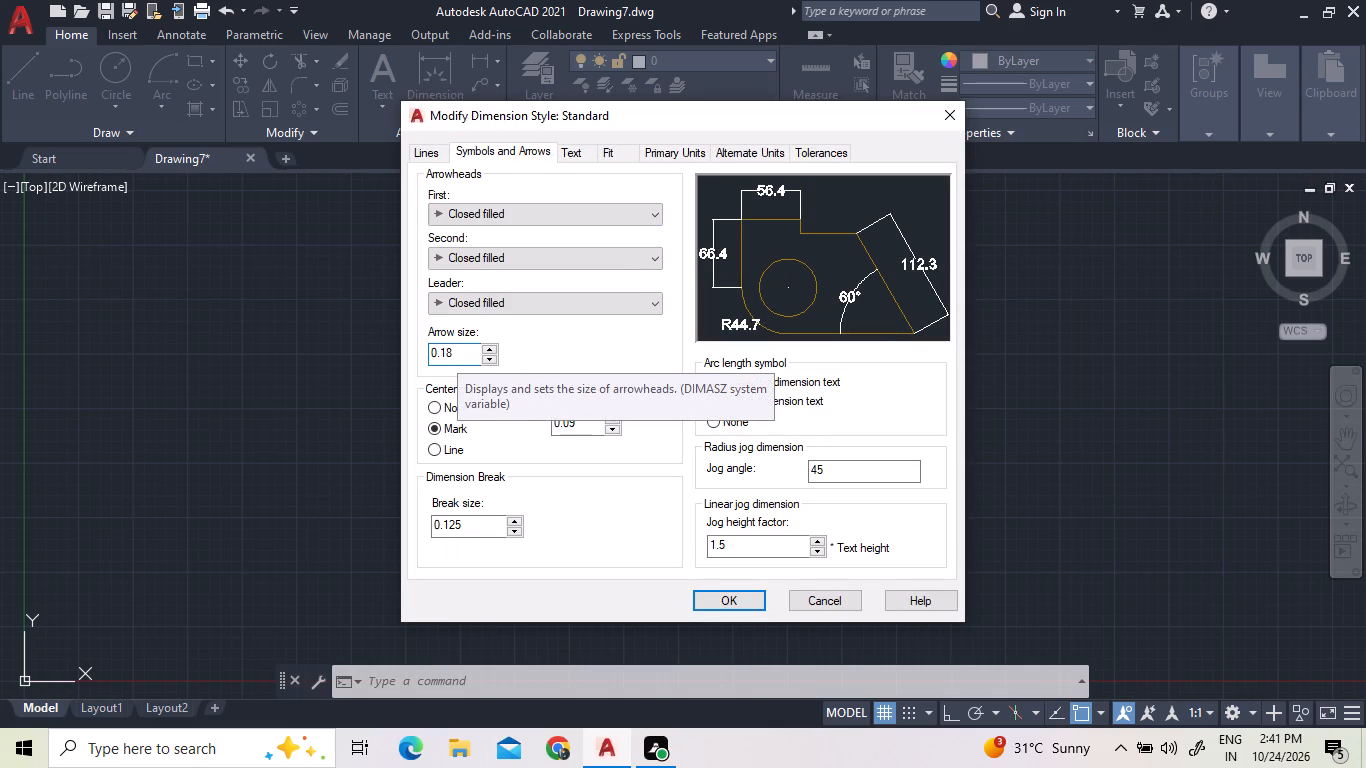
{"action": "left_click", "coordinate": [457, 353]}
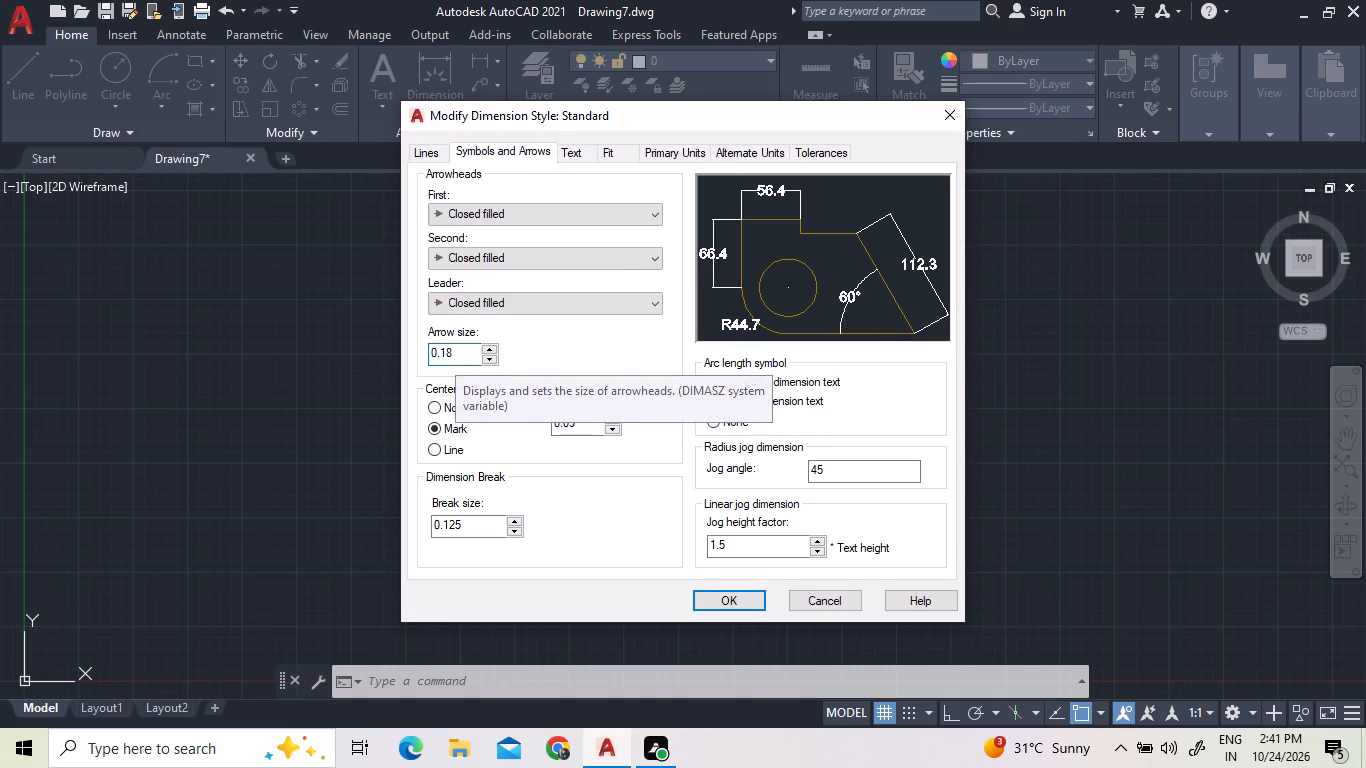
{"action": "key", "text": "BackSpace"}
{"action": "key", "text": "BackSpace"}
{"action": "key", "text": "BackSpace"}
{"action": "key", "text": "BackSpace"}
{"action": "key", "text": "BackSpace"}
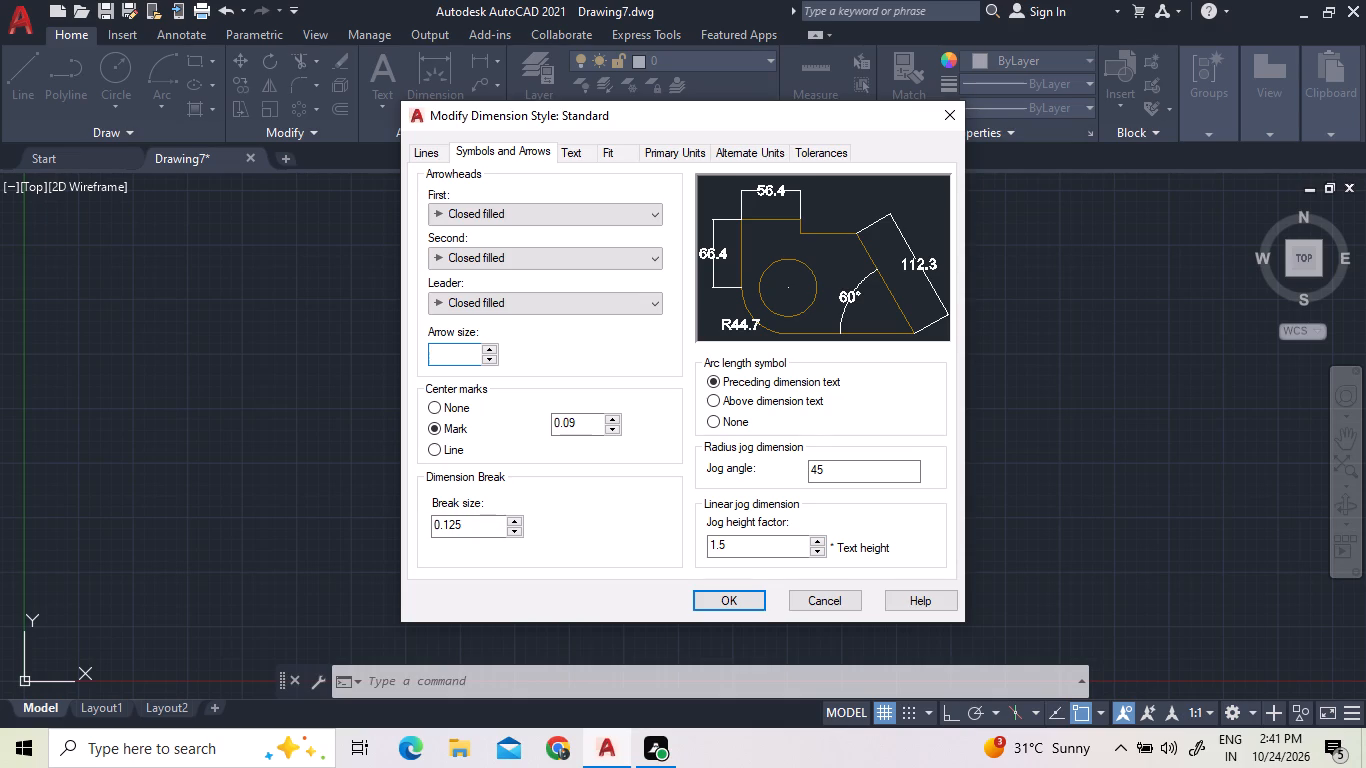
{"action": "type", "text": "10"}
Set the baseline spacing of the Standard dimension style's dimension lines to 10 and close the style manager.
{"action": "left_click", "coordinate": [435, 152]}
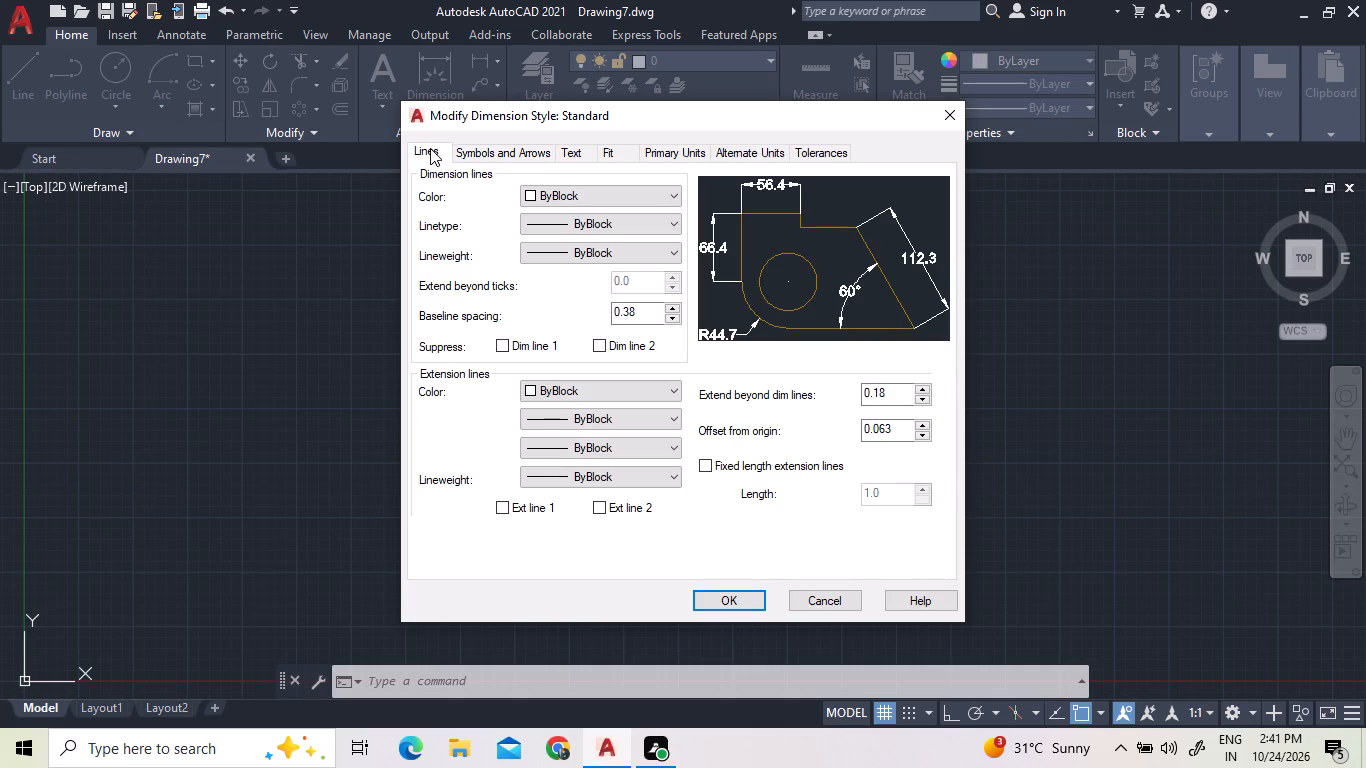
{"action": "double_click", "coordinate": [645, 316]}
{"action": "type", "text": "10"}
{"action": "key", "text": "Return"}
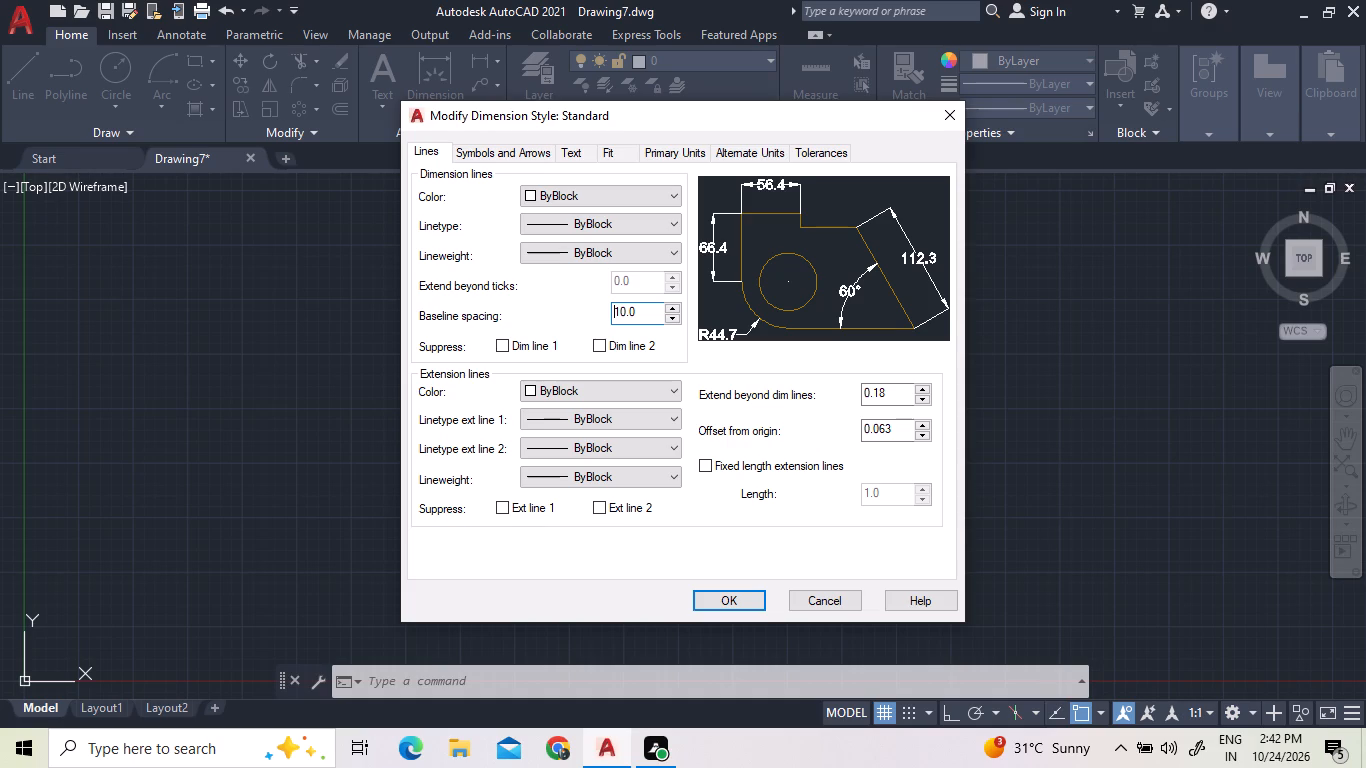
{"action": "left_click", "coordinate": [734, 600]}
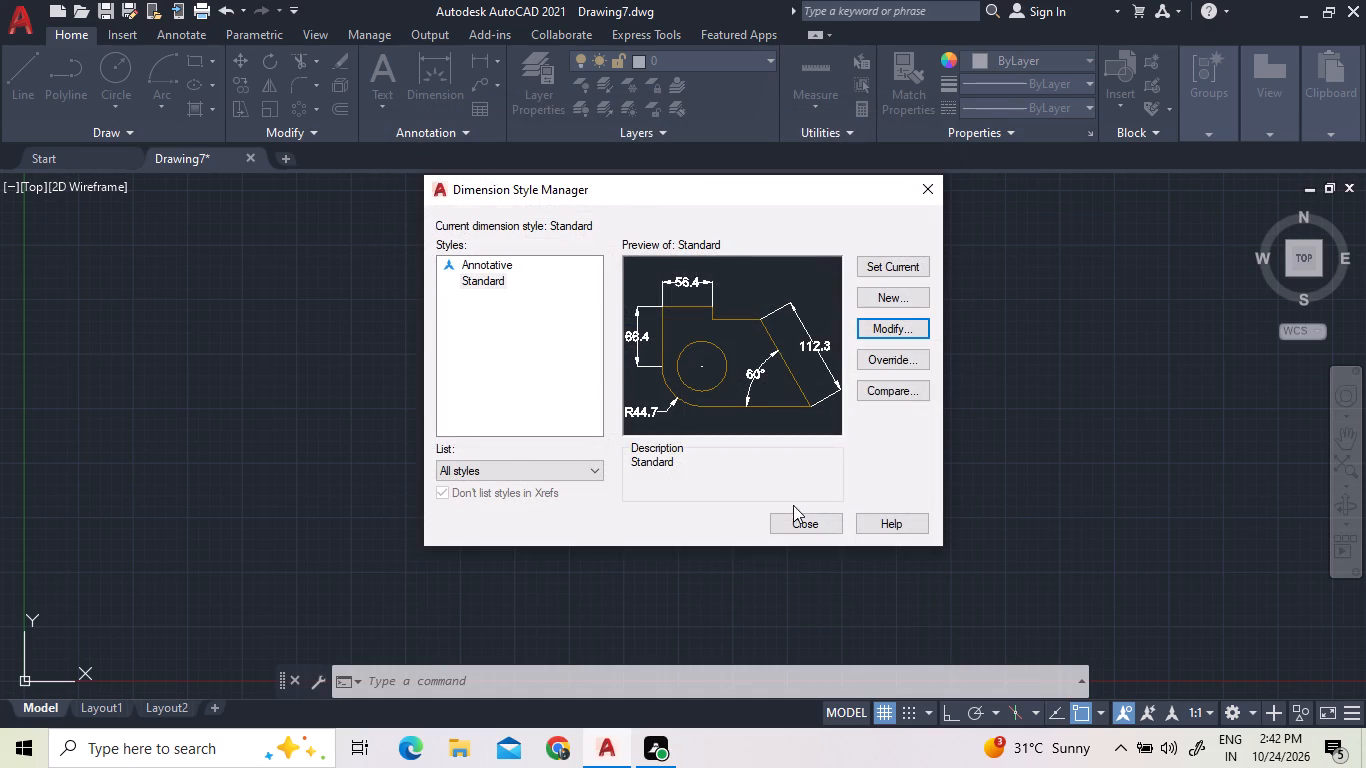
{"action": "left_click", "coordinate": [793, 521]}
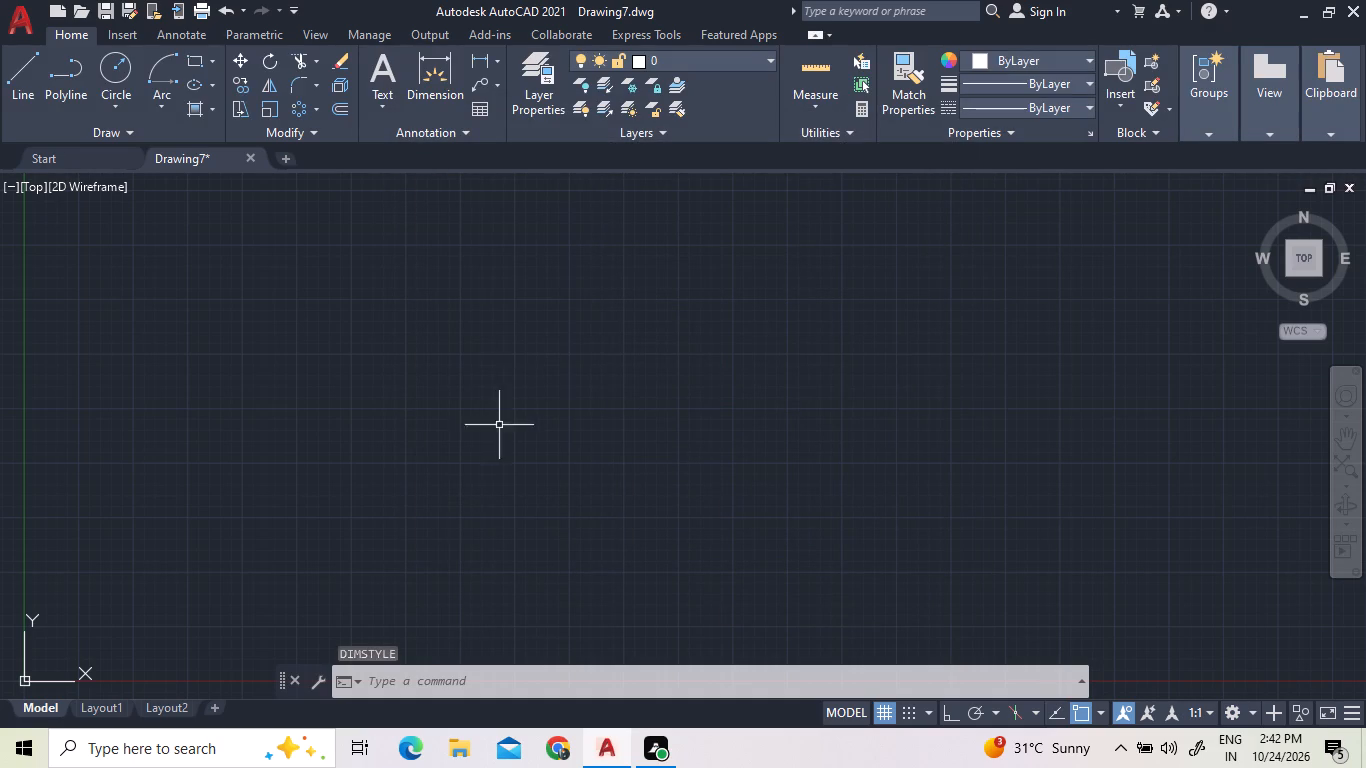
Draw a single horizontal line about 17 cm long with Ortho mode on, in the empty drawing area.
{"action": "left_click", "coordinate": [10, 51]}
{"action": "left_click", "coordinate": [397, 419]}
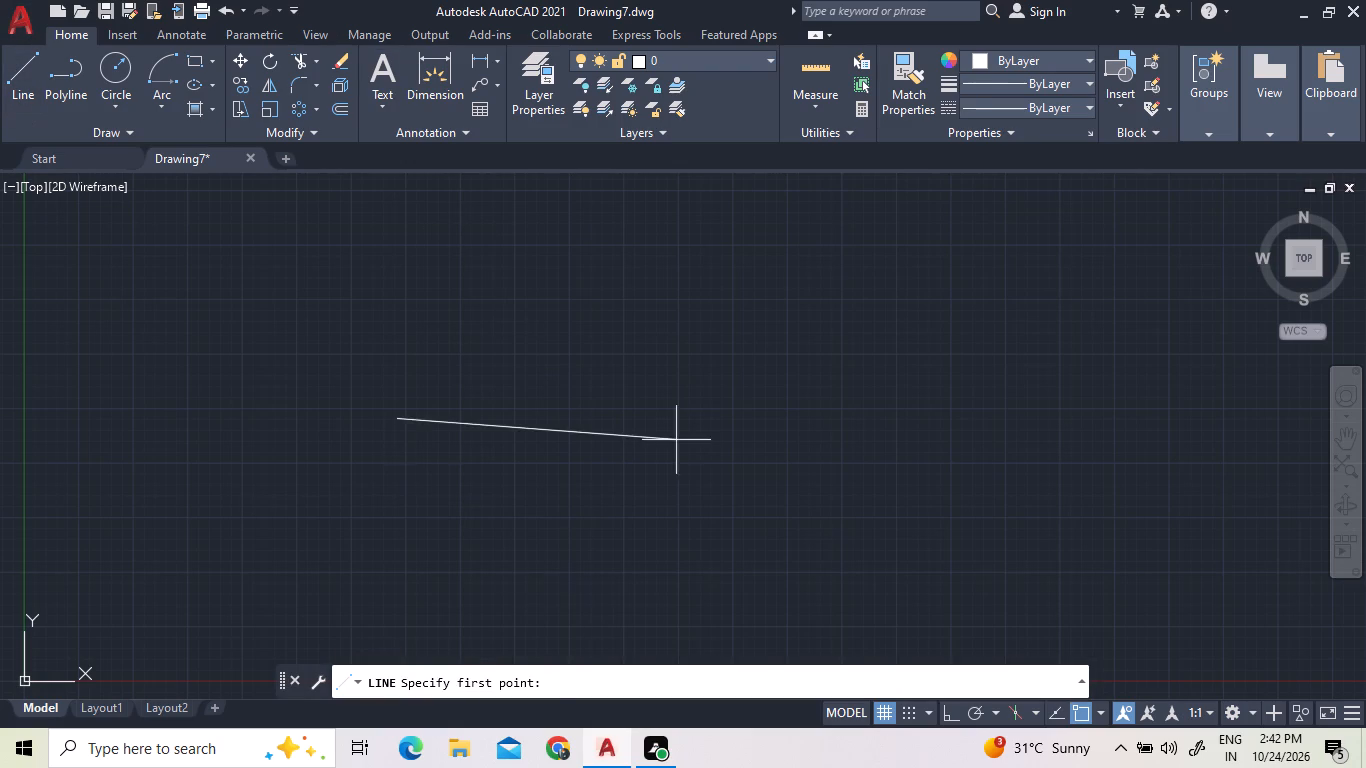
{"action": "key", "text": "F8"}
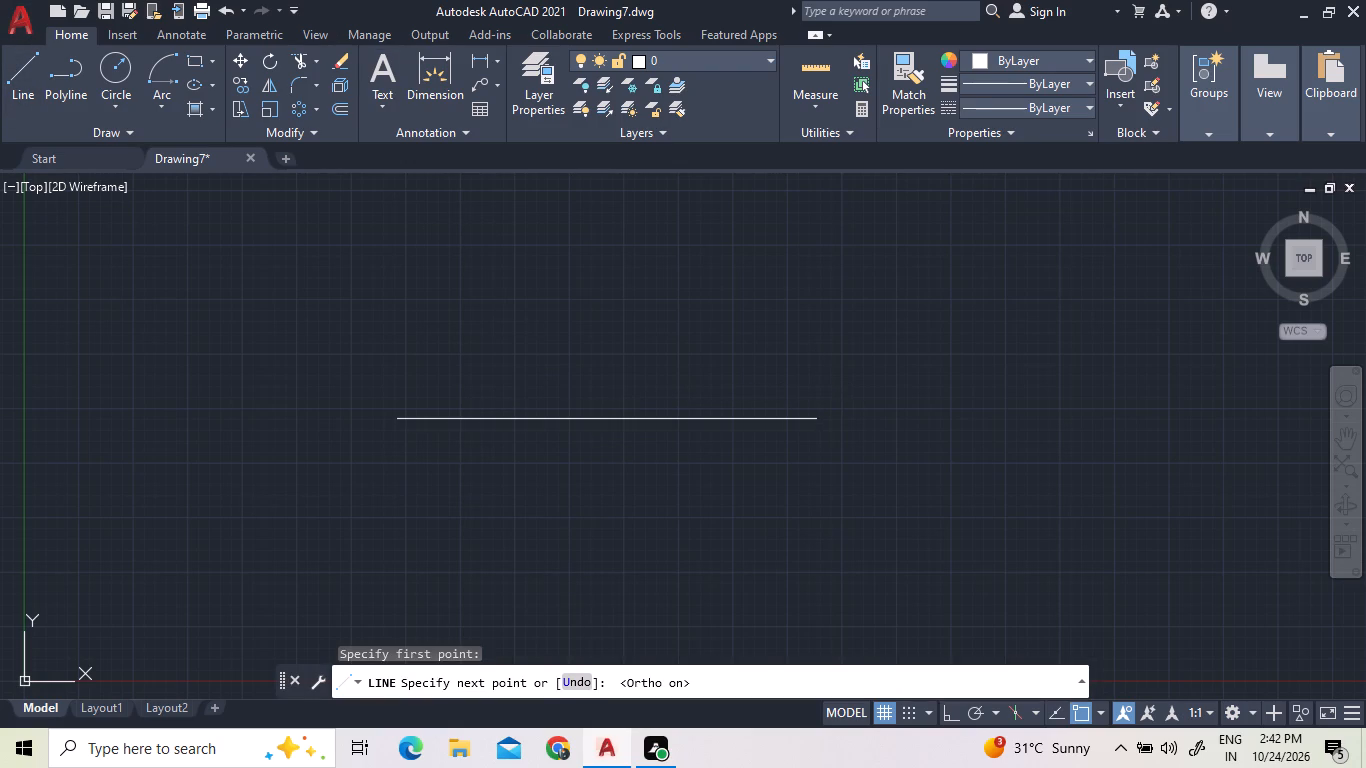
{"action": "left_click", "coordinate": [769, 368]}
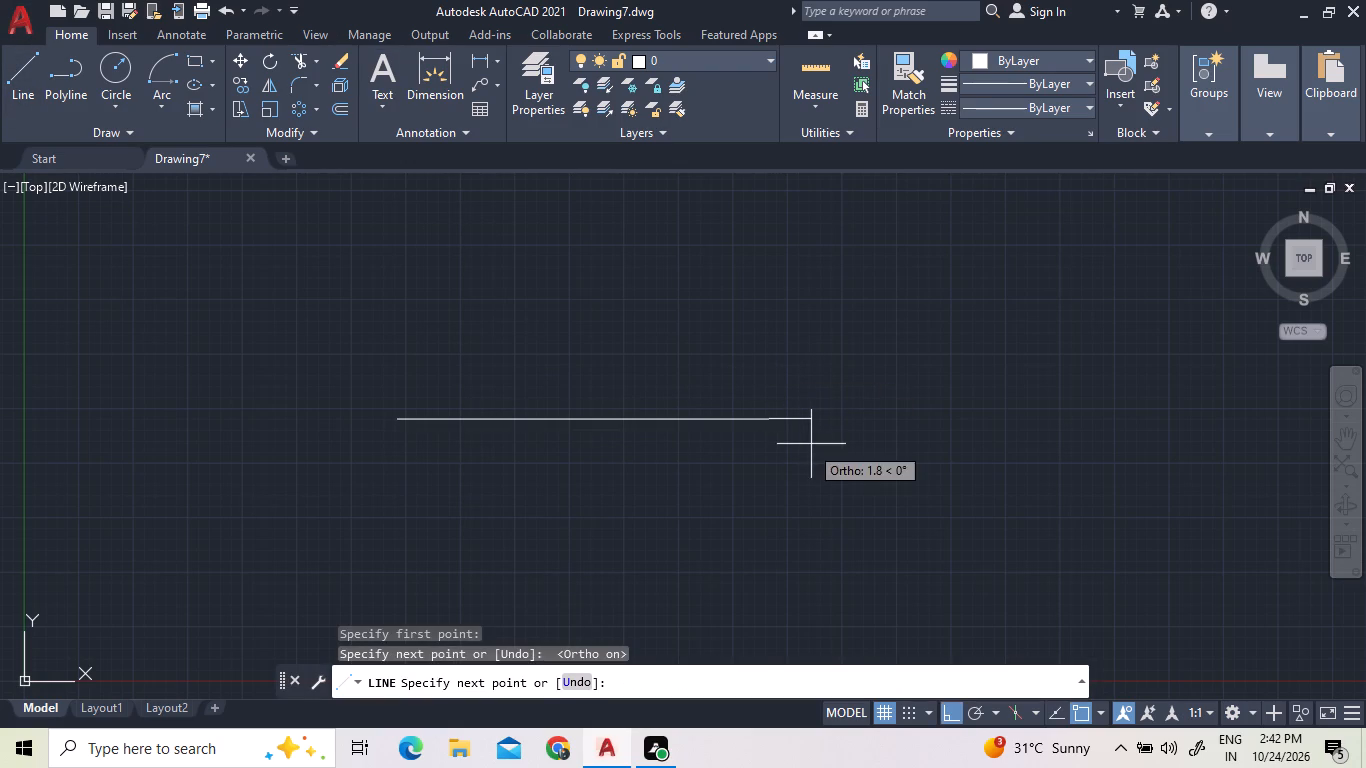
{"action": "right_click", "coordinate": [811, 444]}
{"action": "left_click", "coordinate": [821, 450]}
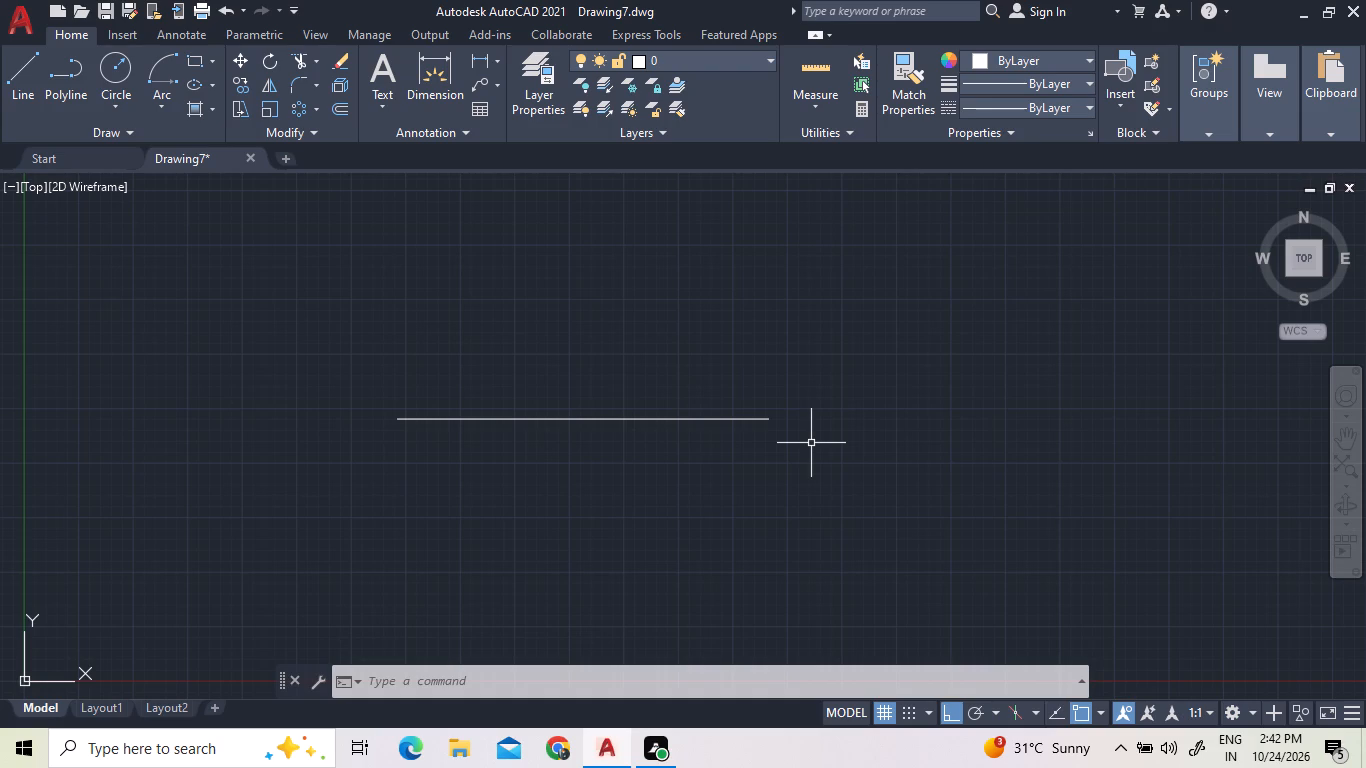
Add a linear dimension between the two endpoints of the horizontal line, placing it above the line.
{"action": "left_click", "coordinate": [474, 47]}
{"action": "left_click", "coordinate": [475, 55]}
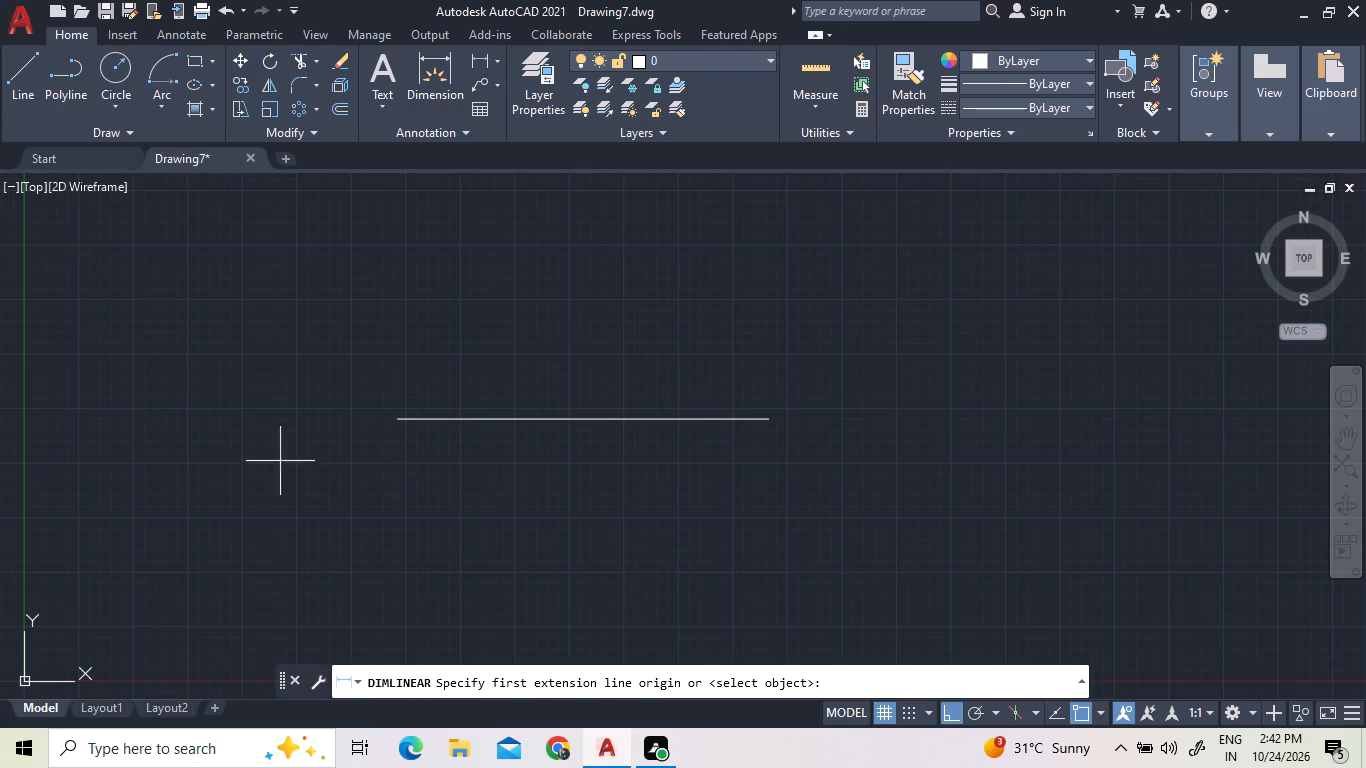
{"action": "left_click", "coordinate": [391, 413]}
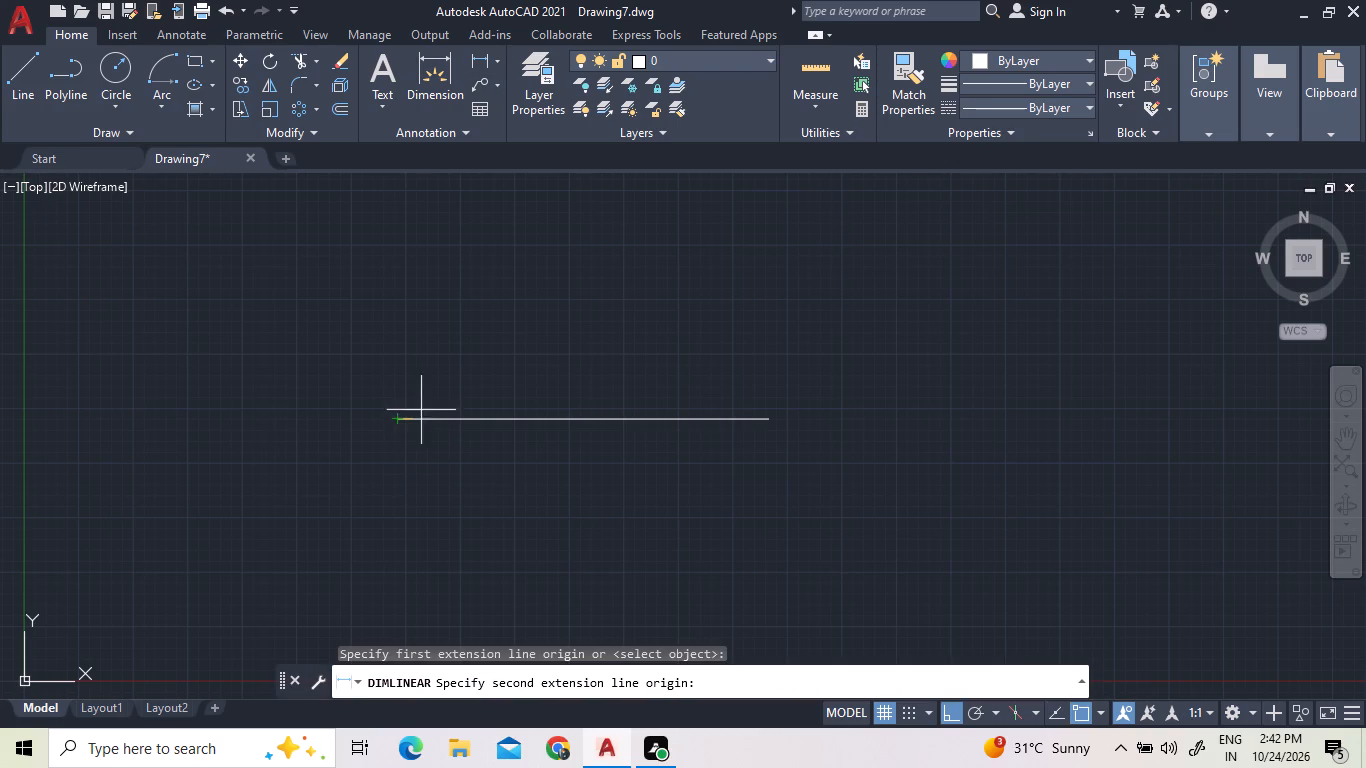
{"action": "left_click", "coordinate": [769, 418]}
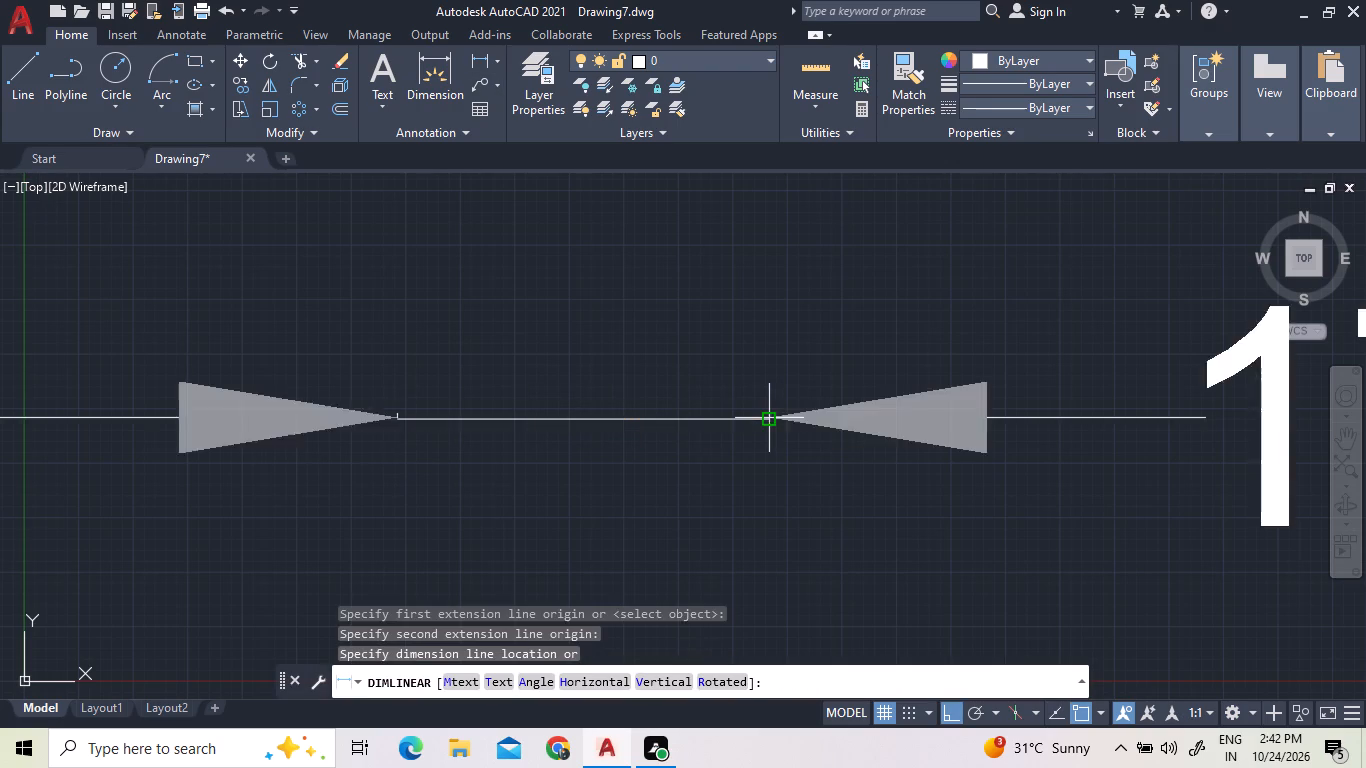
{"action": "left_click", "coordinate": [781, 335]}
{"action": "scroll", "coordinate": [775, 368], "scroll_direction": "down", "scroll_amount": 4}
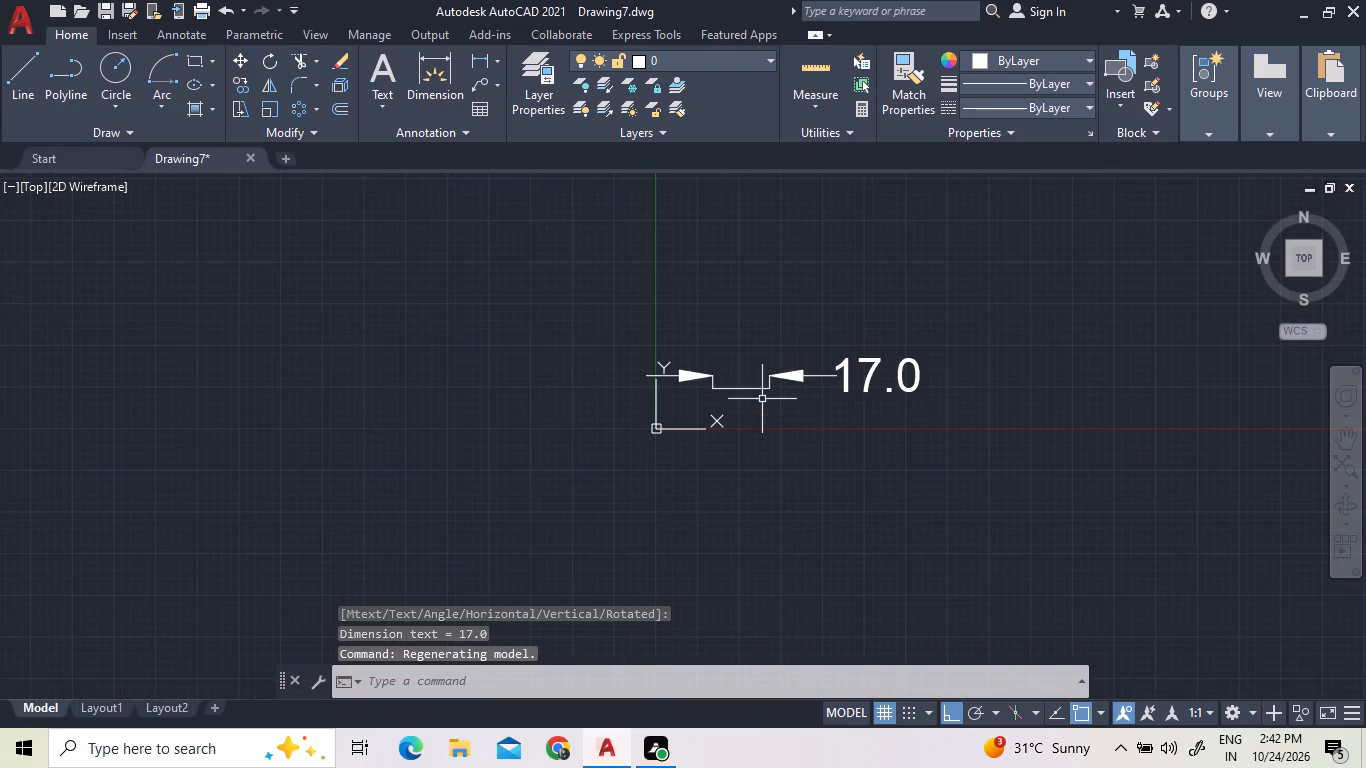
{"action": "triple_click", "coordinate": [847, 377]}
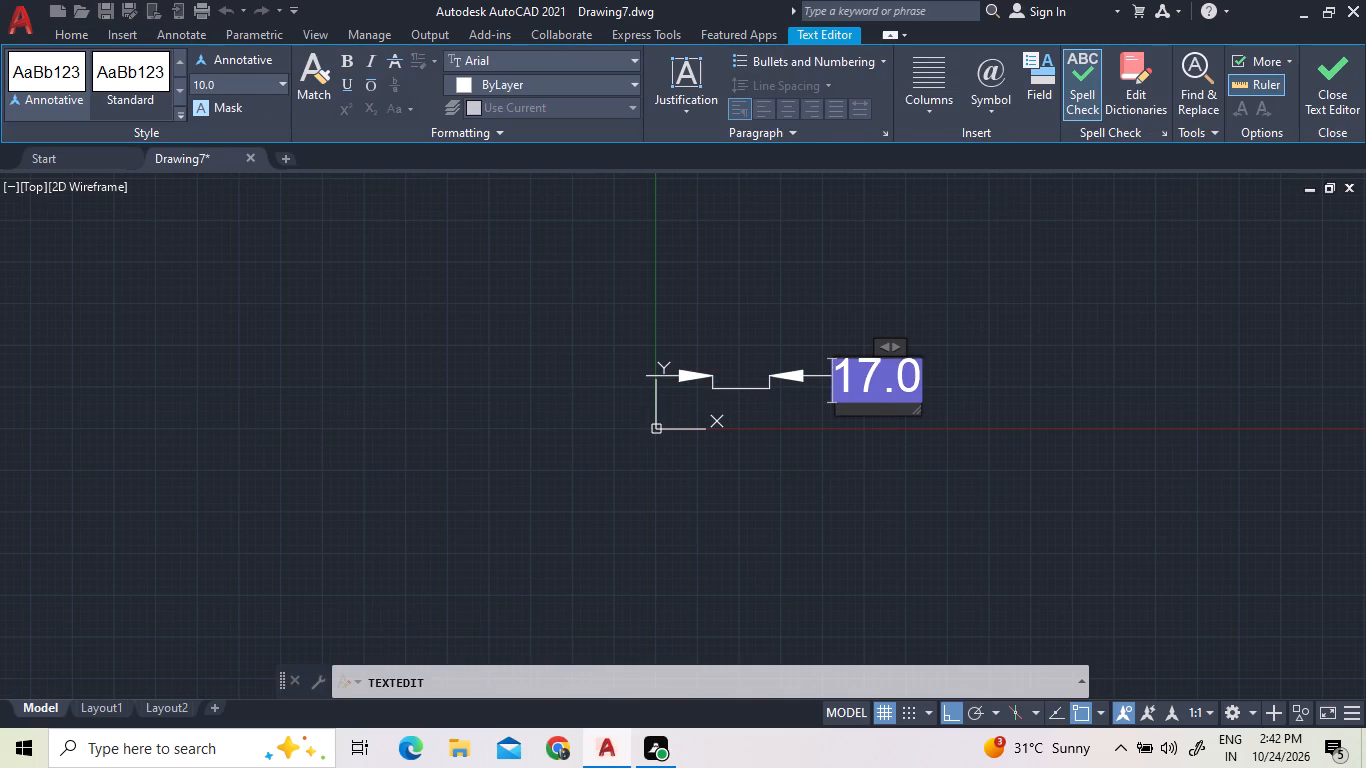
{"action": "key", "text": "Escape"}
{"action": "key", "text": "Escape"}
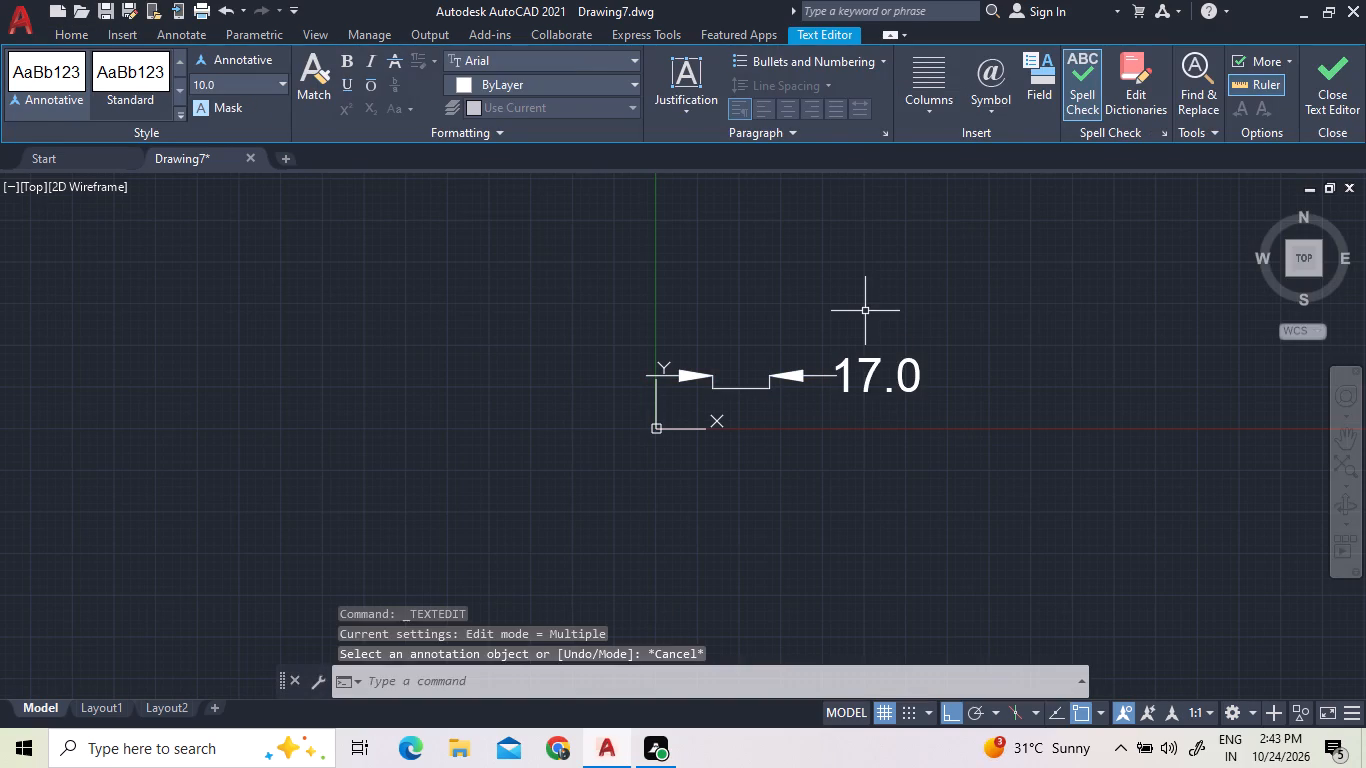
Modify the Standard dimension style to a baseline spacing of 5 for its dimension lines.
{"action": "key", "text": "d"}
{"action": "type", "text": "IM"}
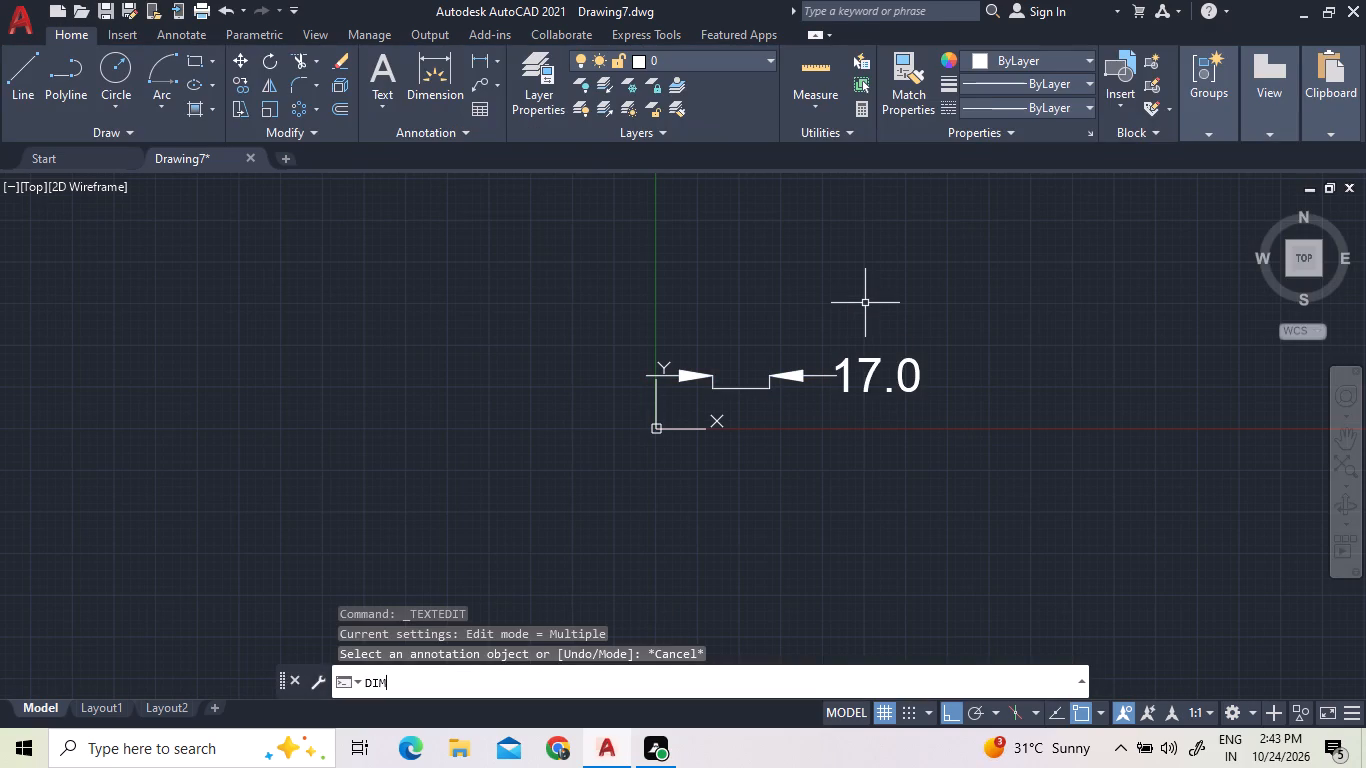
{"action": "key", "text": "s"}
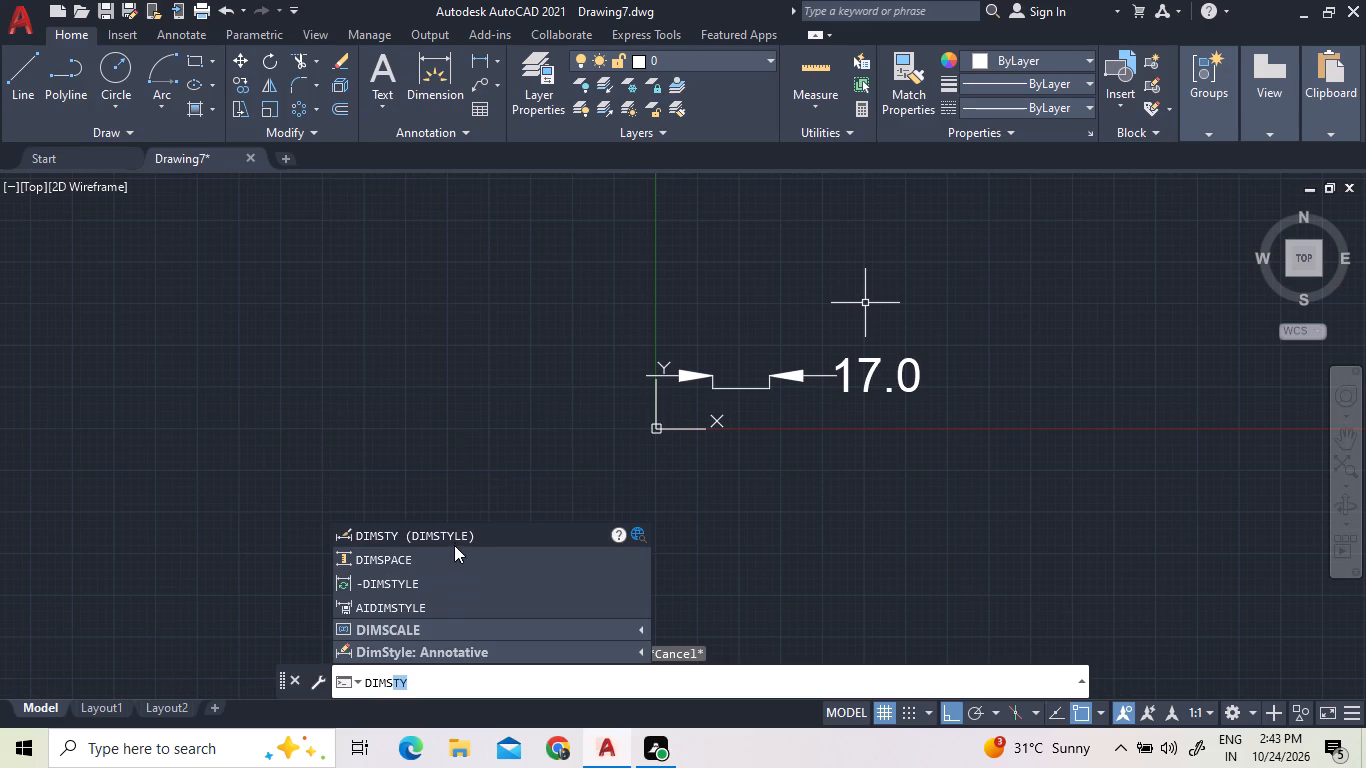
{"action": "left_click", "coordinate": [458, 536]}
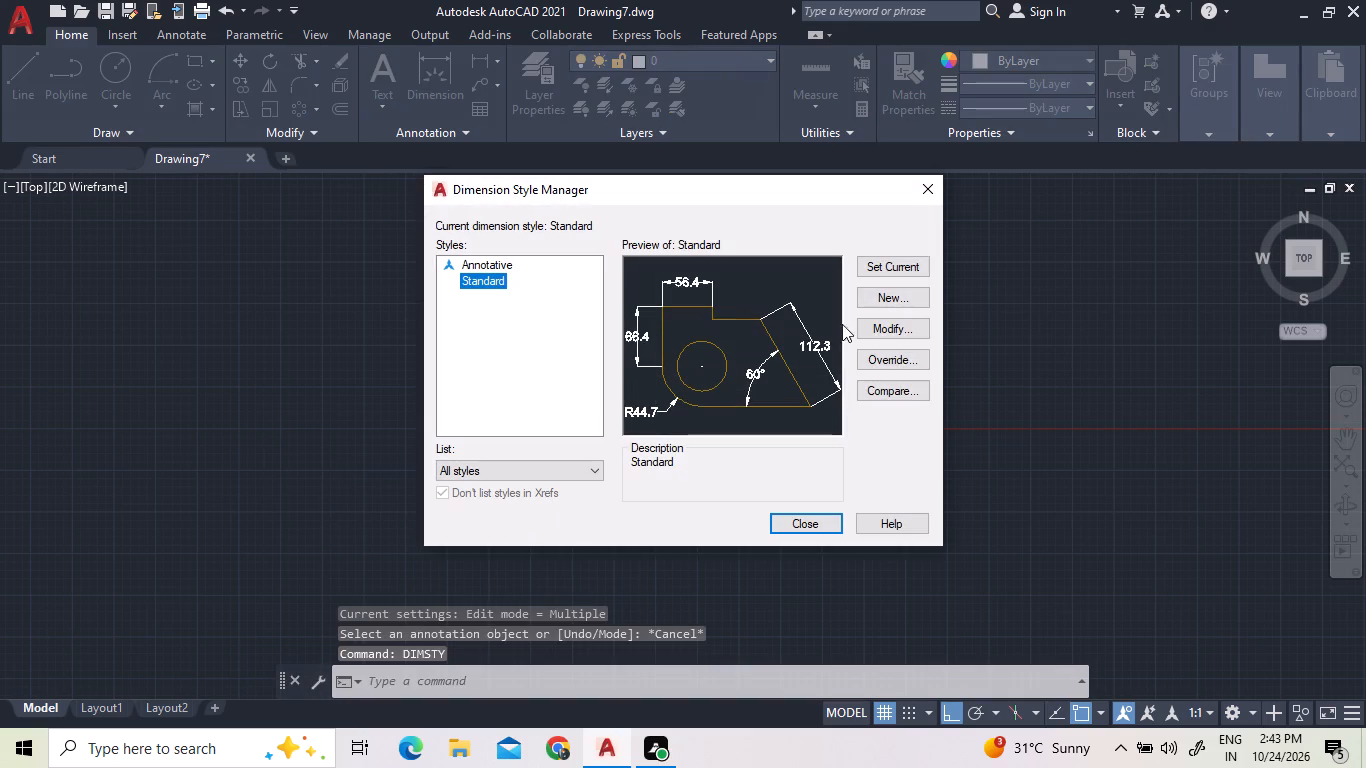
{"action": "left_click", "coordinate": [892, 323]}
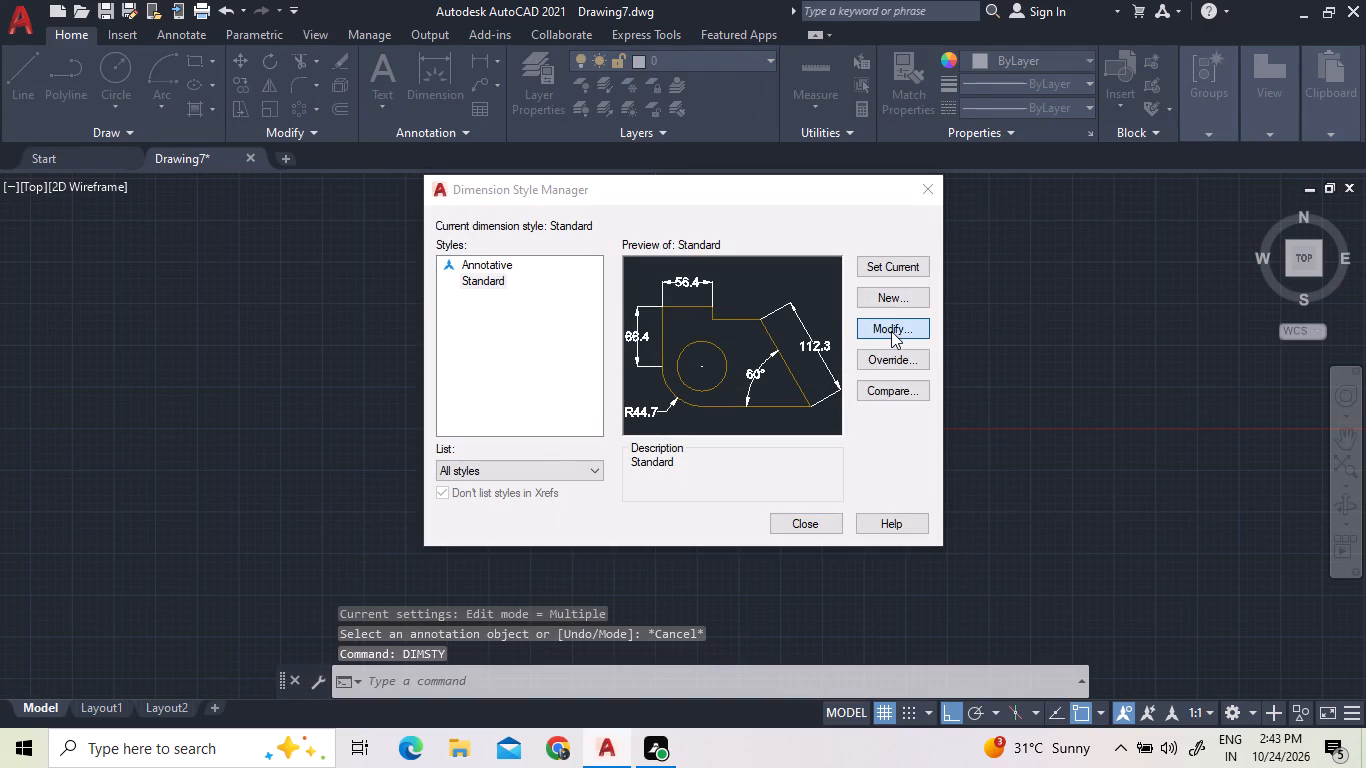
{"action": "left_click", "coordinate": [630, 310]}
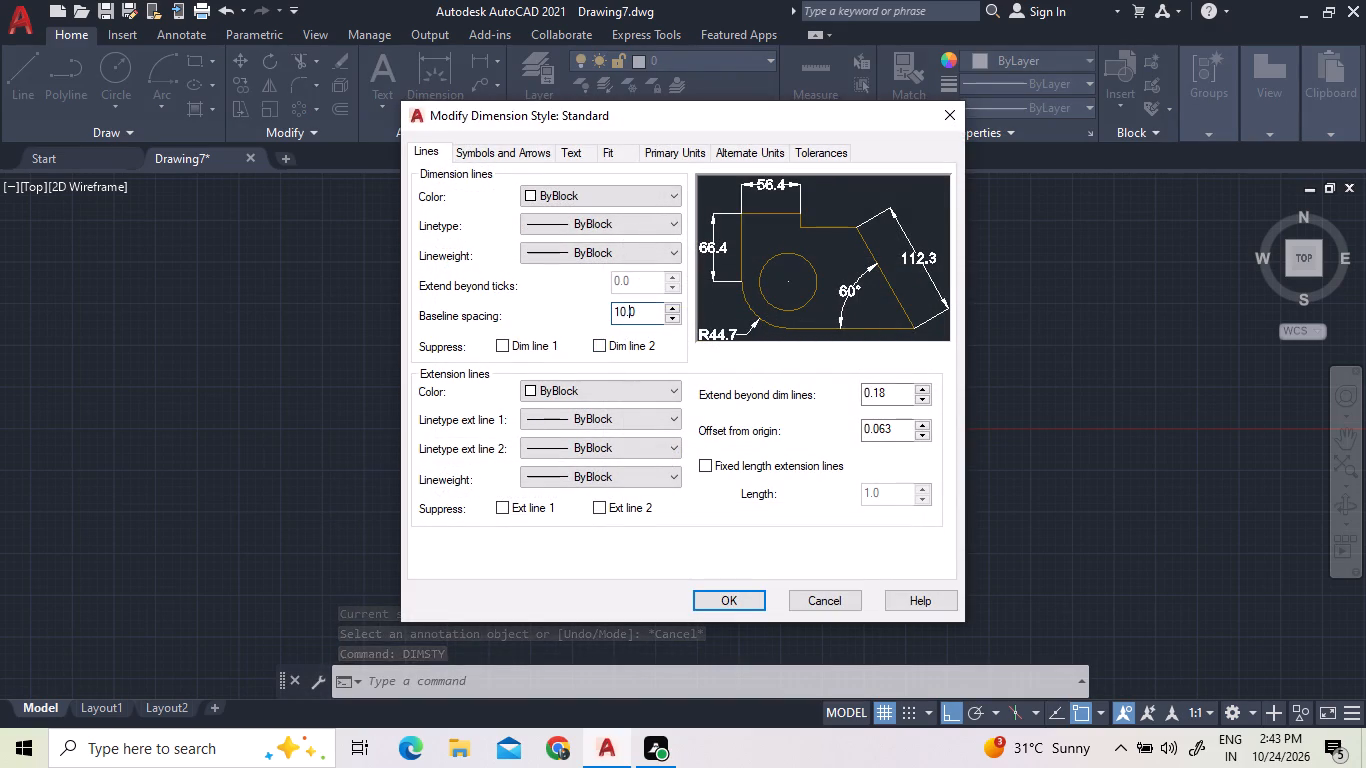
{"action": "key", "text": "BackSpace"}
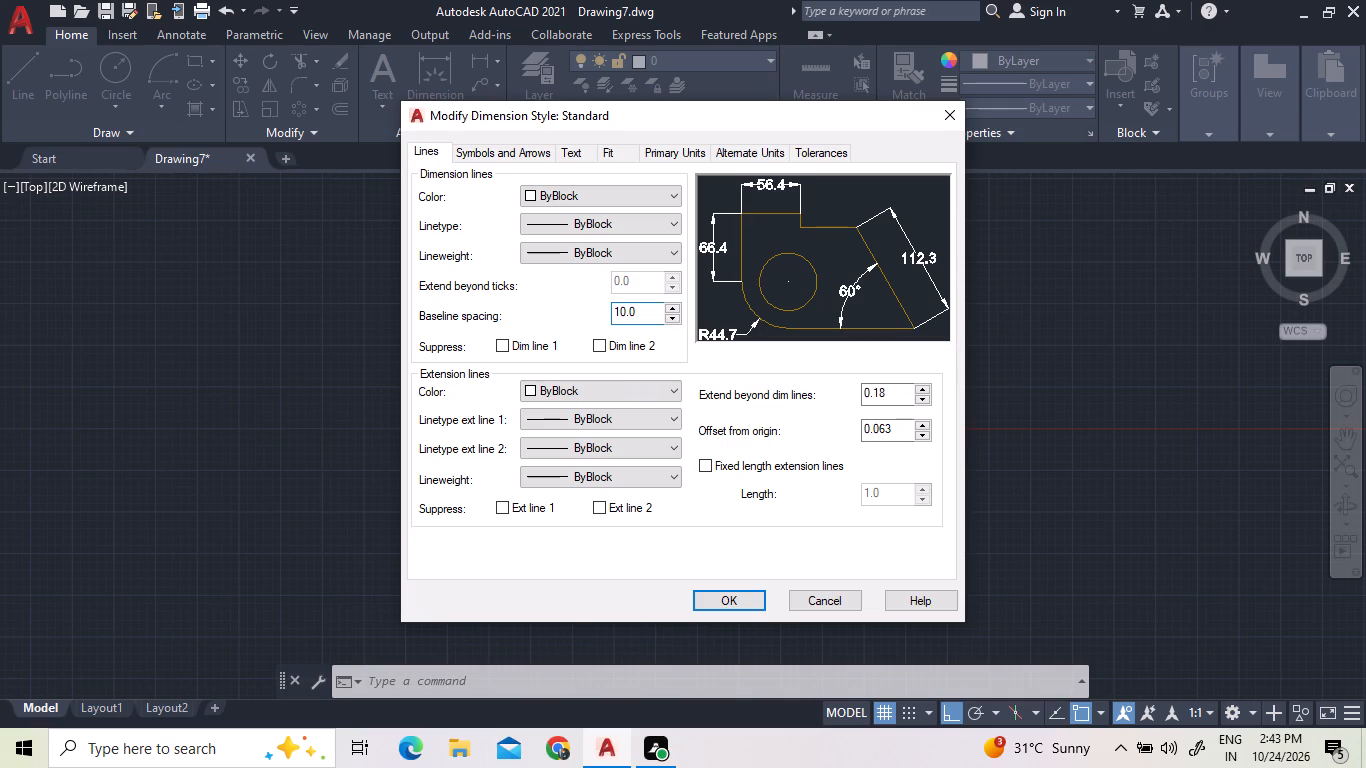
{"action": "key", "text": "BackSpace"}
{"action": "key", "text": "BackSpace"}
{"action": "key", "text": "5"}
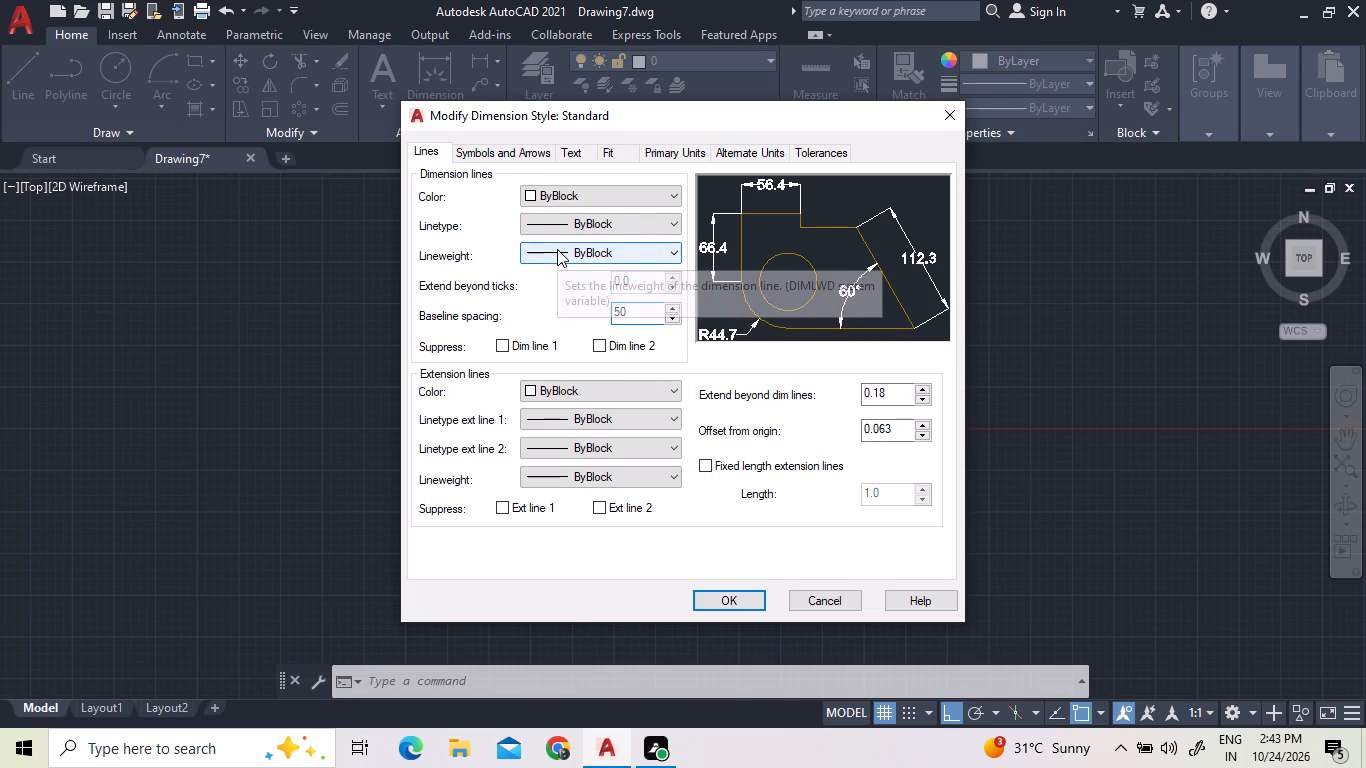
{"action": "key", "text": "Right"}
{"action": "key", "text": "BackSpace"}
Set the arrow size of the Standard dimension style to 5.
{"action": "left_click", "coordinate": [497, 156]}
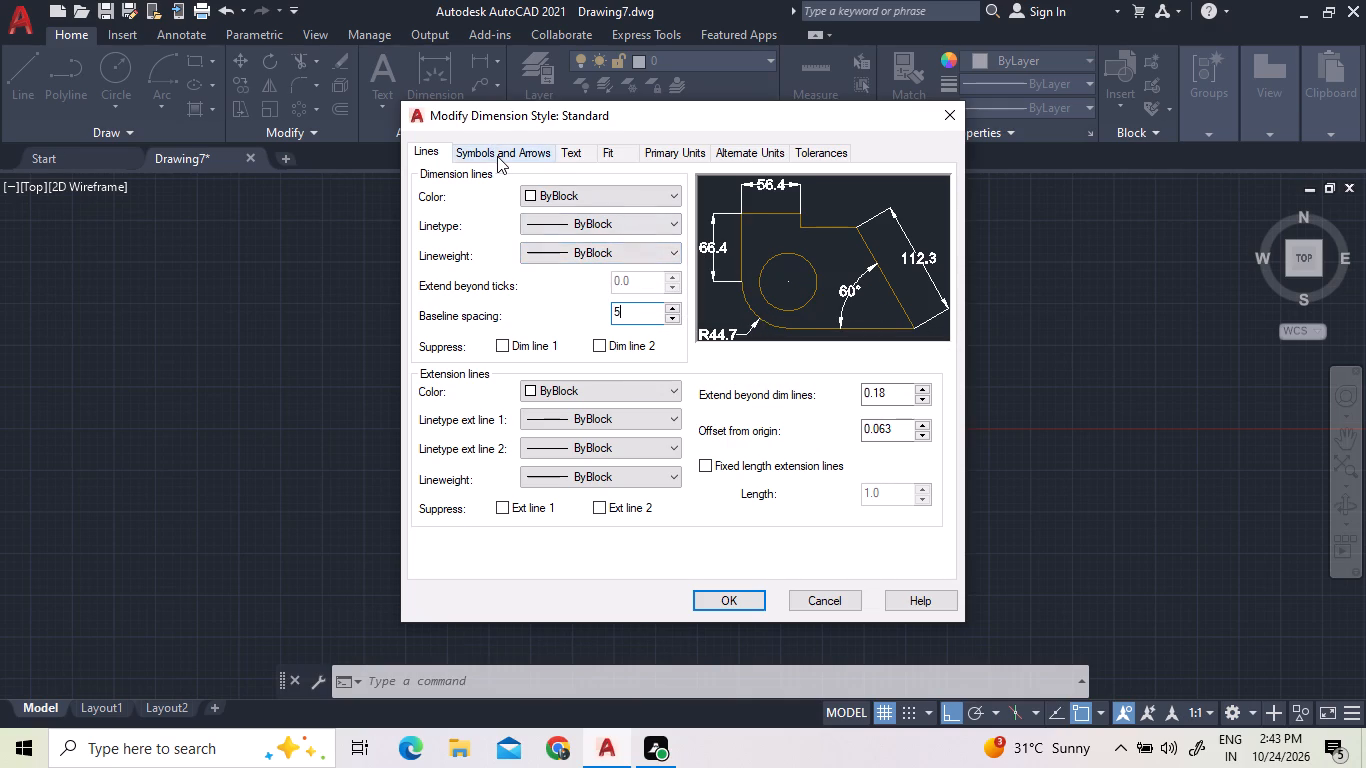
{"action": "left_click", "coordinate": [459, 352]}
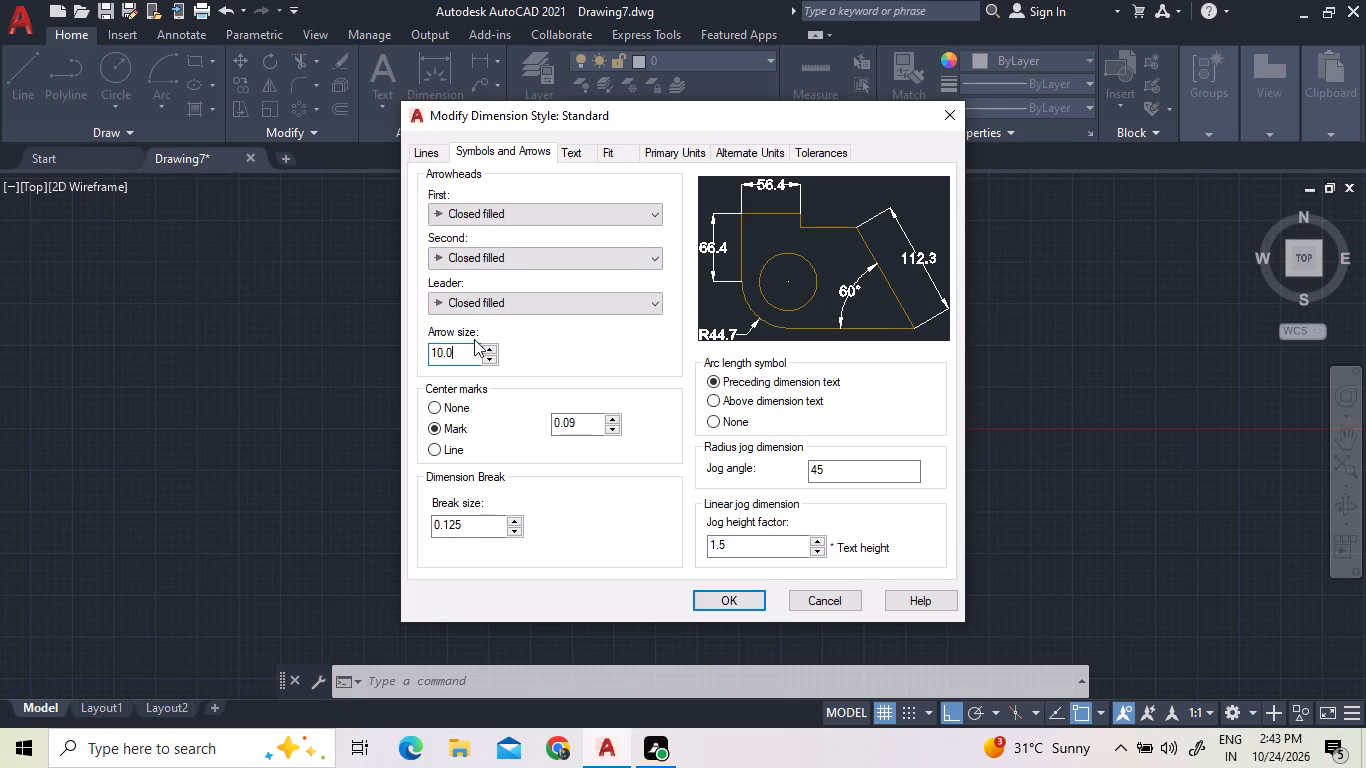
{"action": "key", "text": "BackSpace"}
{"action": "key", "text": "BackSpace"}
{"action": "key", "text": "BackSpace"}
{"action": "key", "text": "BackSpace"}
{"action": "key", "text": "5"}
Set the text height of the Standard dimension style to 5, apply the changes and close the style manager.
{"action": "left_click", "coordinate": [570, 151]}
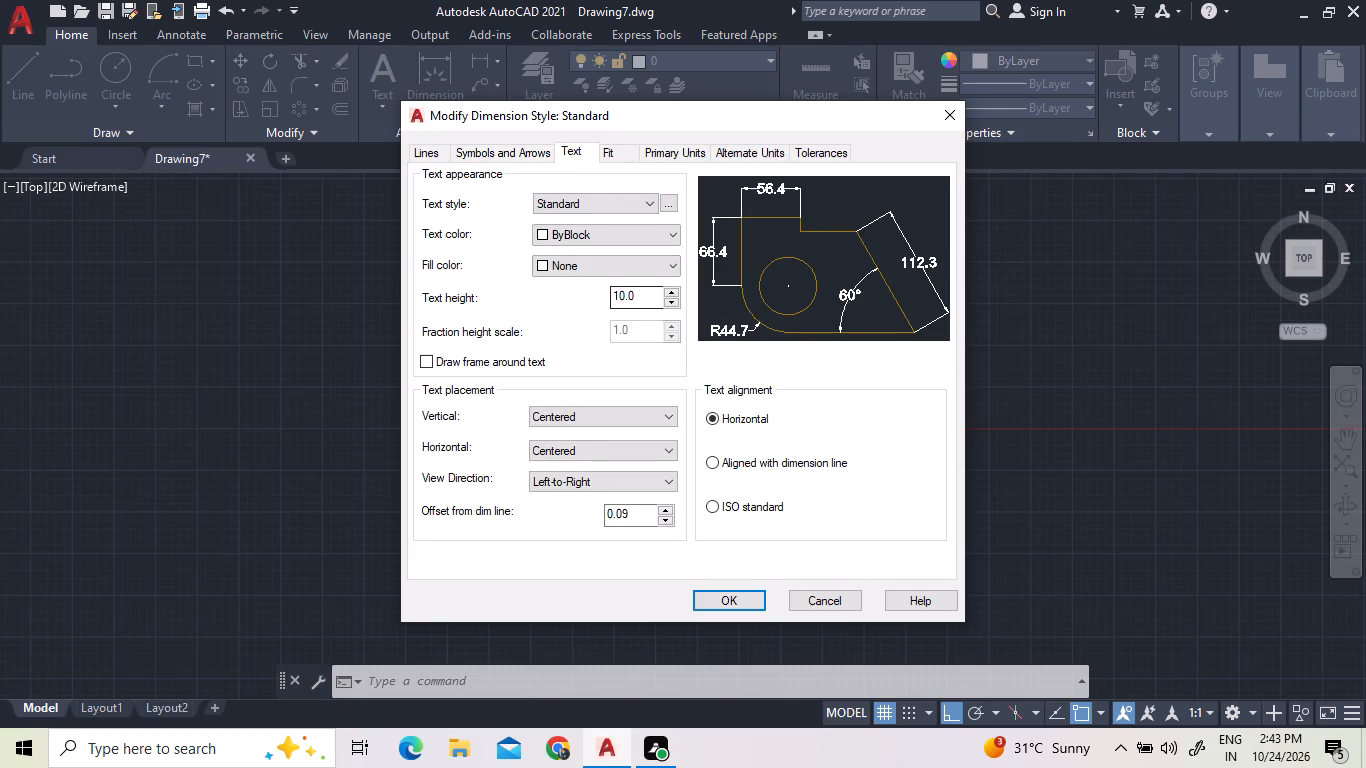
{"action": "left_click", "coordinate": [639, 295]}
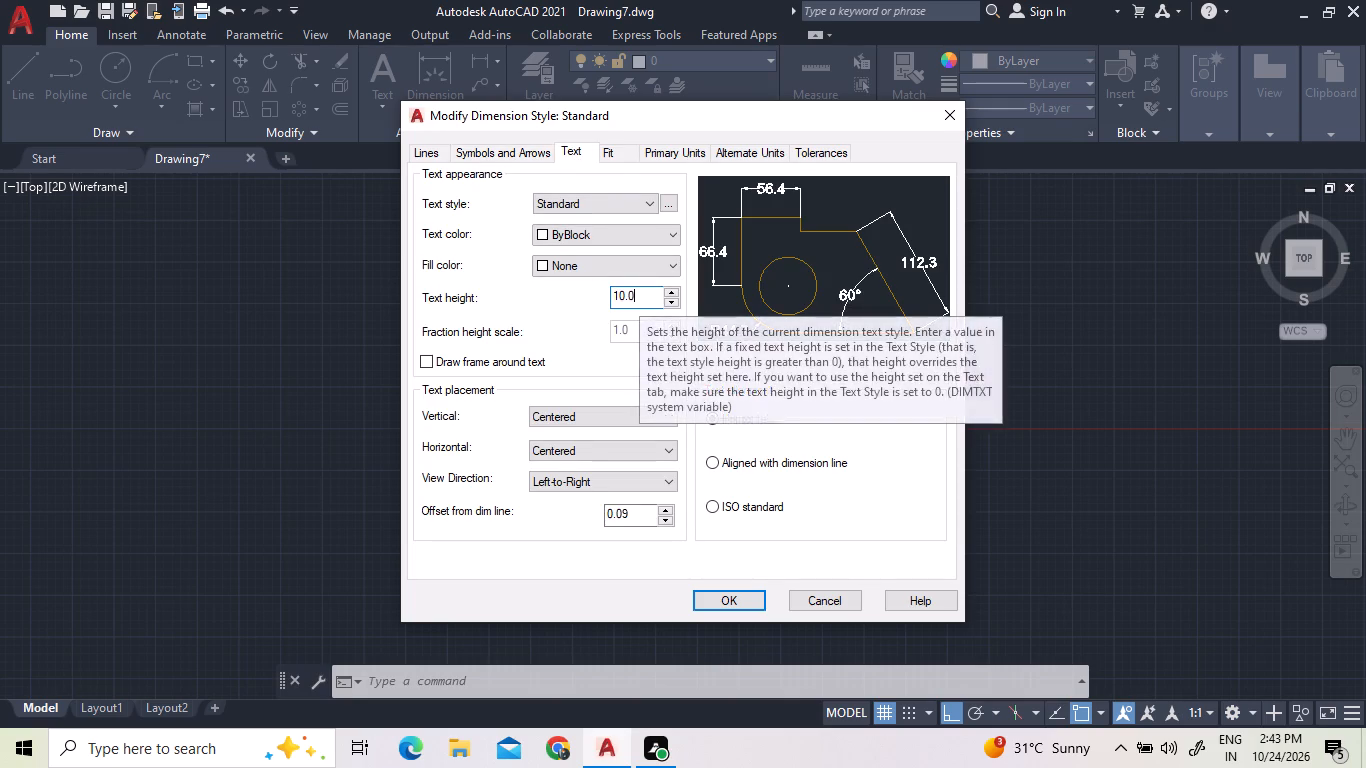
{"action": "key", "text": "BackSpace"}
{"action": "key", "text": "BackSpace"}
{"action": "key", "text": "BackSpace"}
{"action": "key", "text": "BackSpace"}
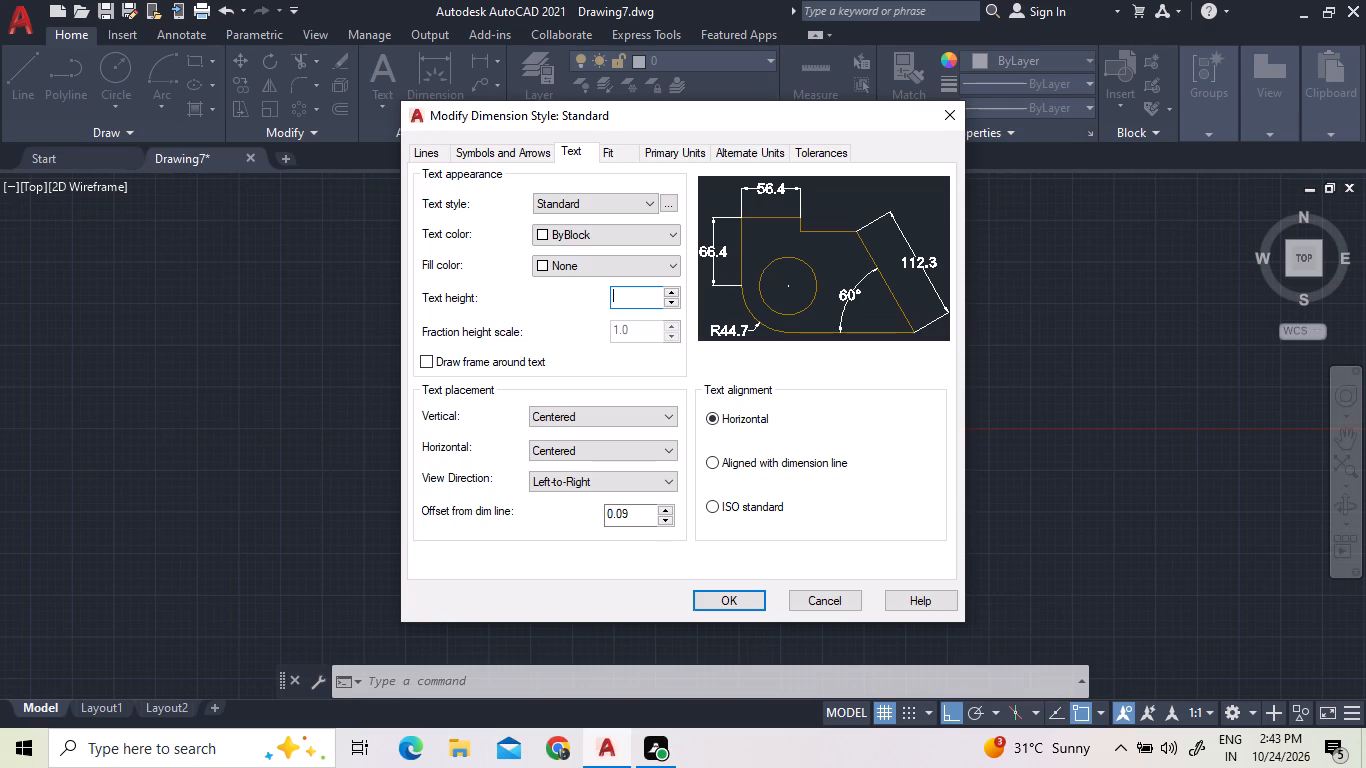
{"action": "key", "text": "5"}
{"action": "left_click", "coordinate": [738, 598]}
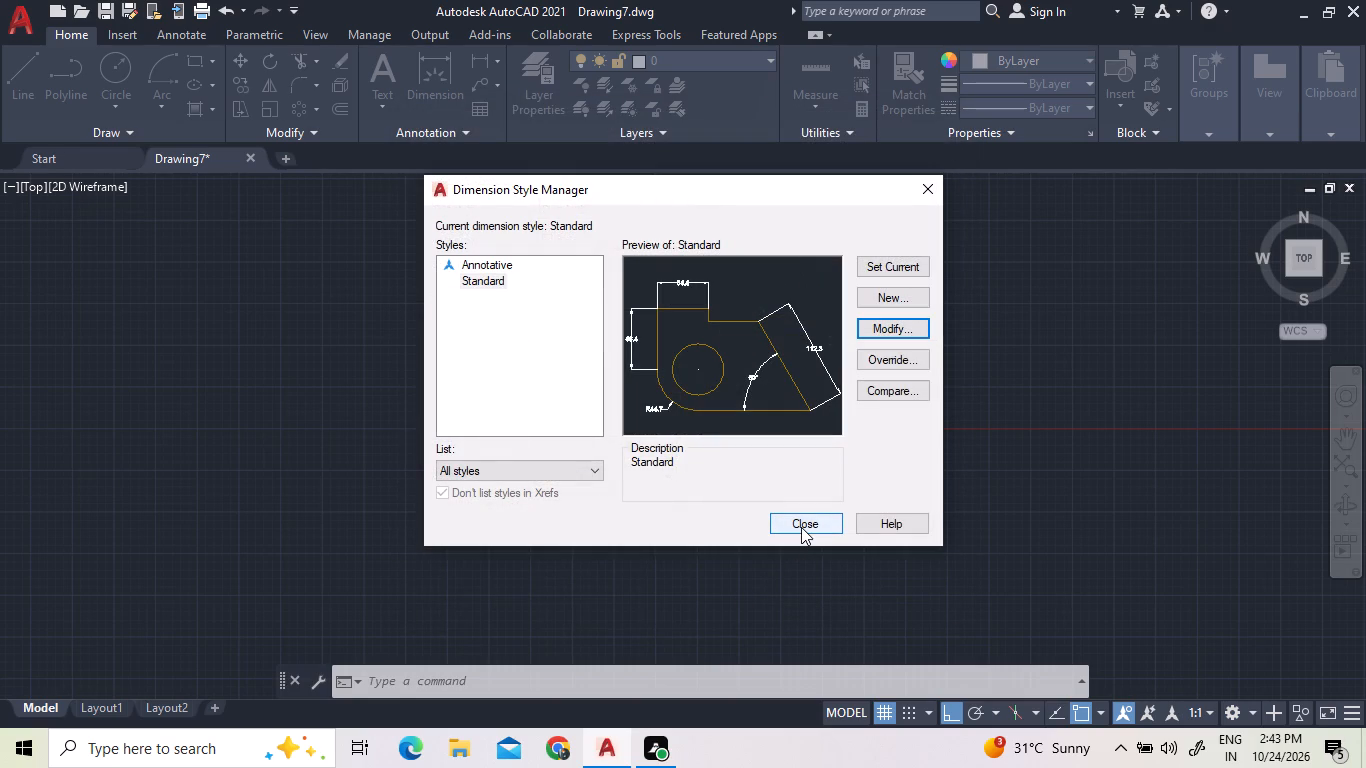
{"action": "left_click", "coordinate": [801, 527]}
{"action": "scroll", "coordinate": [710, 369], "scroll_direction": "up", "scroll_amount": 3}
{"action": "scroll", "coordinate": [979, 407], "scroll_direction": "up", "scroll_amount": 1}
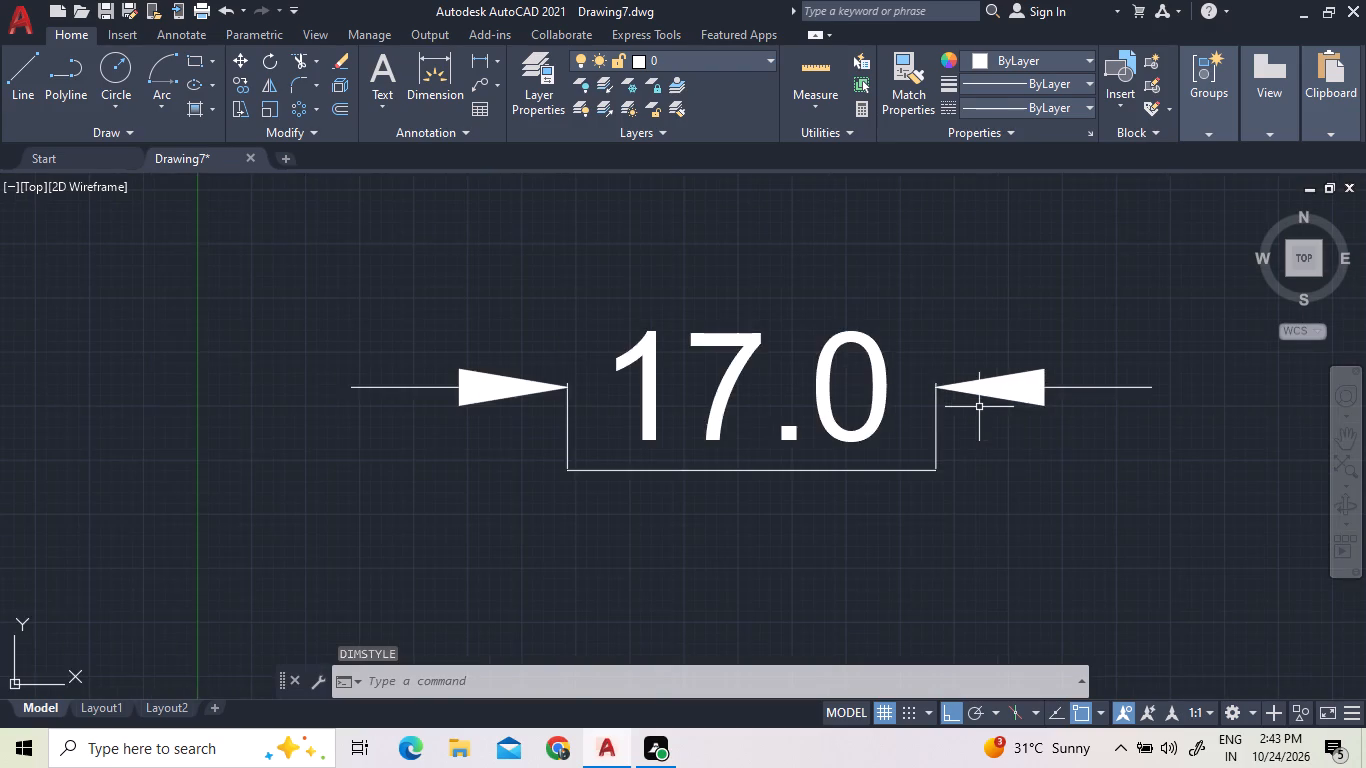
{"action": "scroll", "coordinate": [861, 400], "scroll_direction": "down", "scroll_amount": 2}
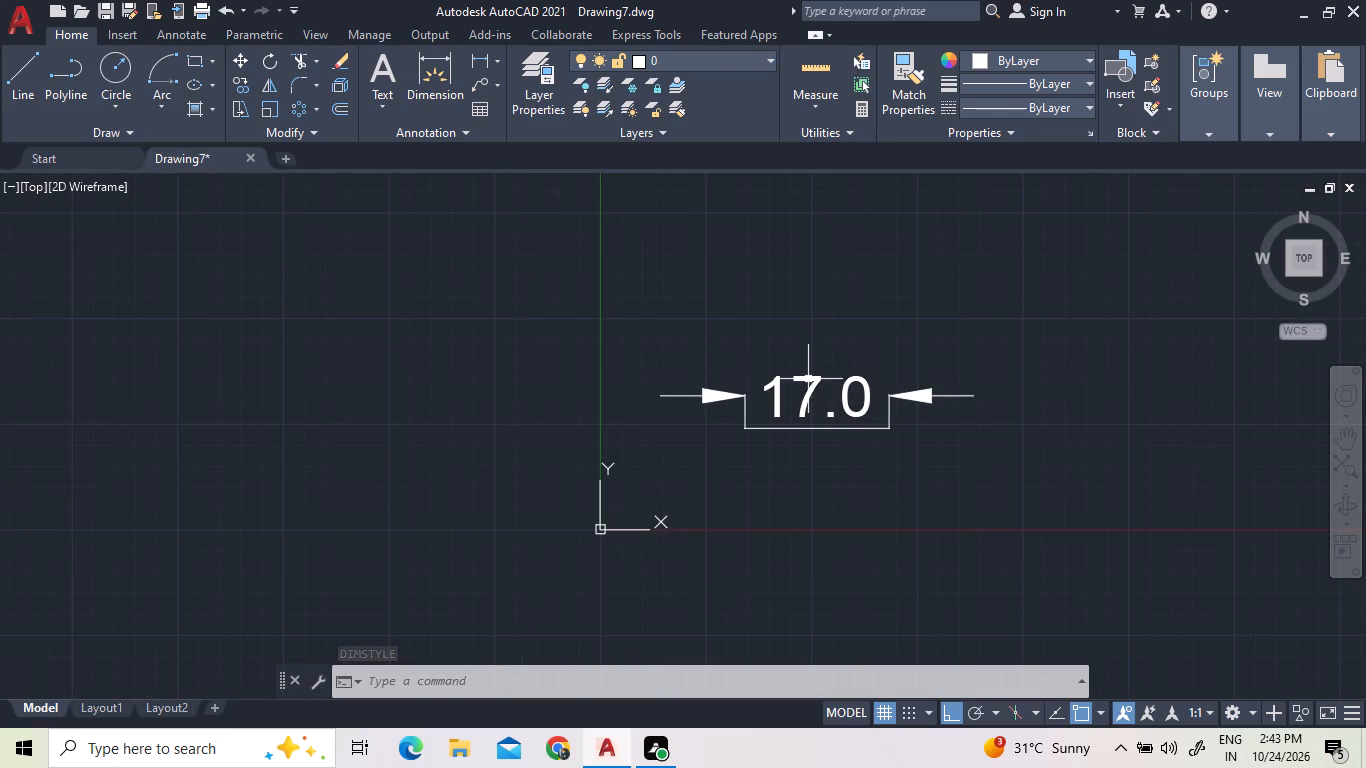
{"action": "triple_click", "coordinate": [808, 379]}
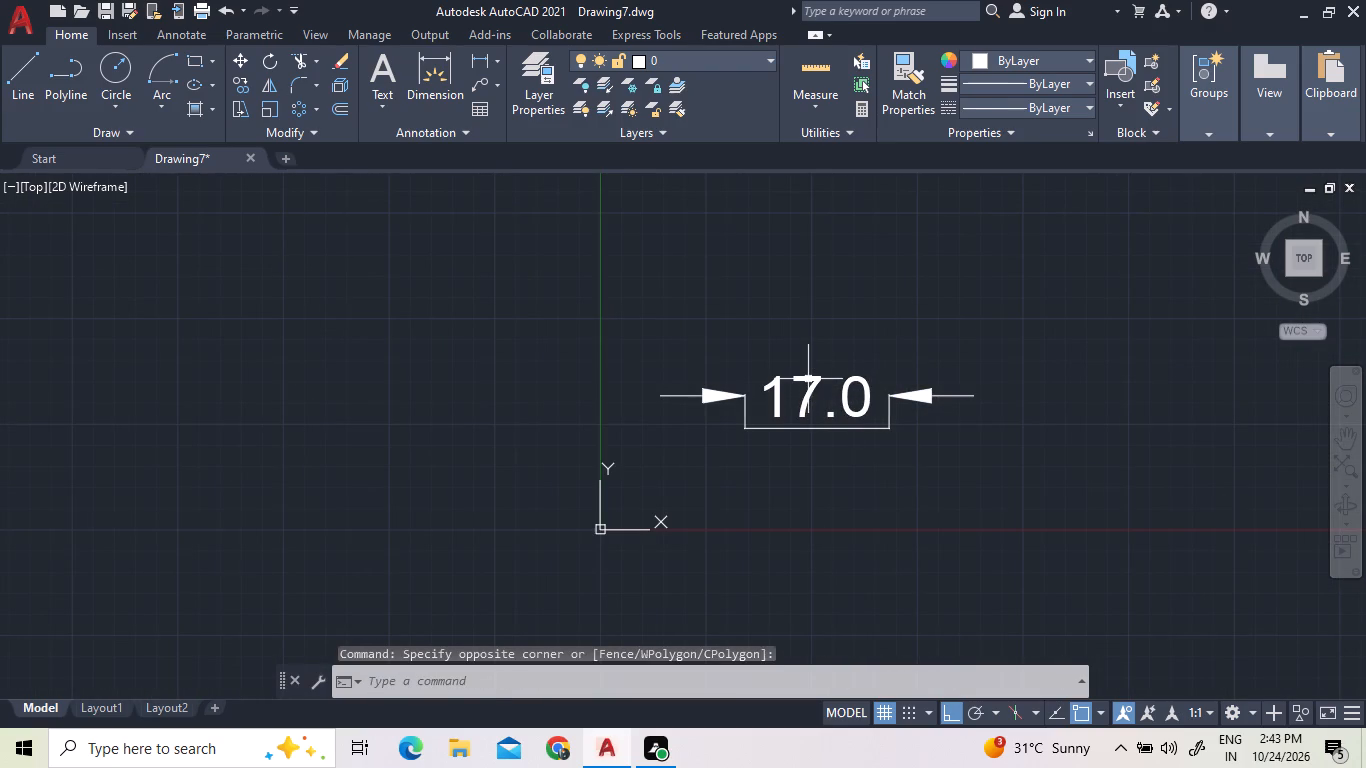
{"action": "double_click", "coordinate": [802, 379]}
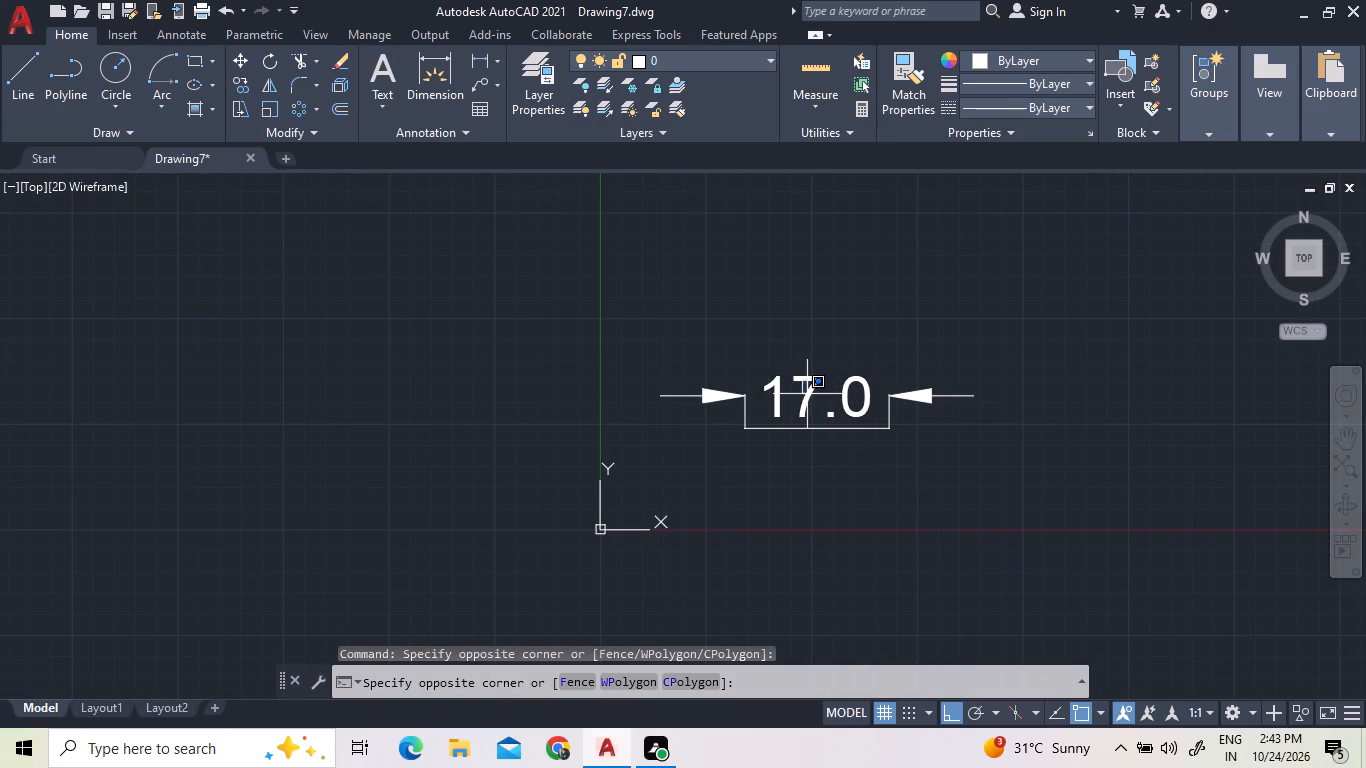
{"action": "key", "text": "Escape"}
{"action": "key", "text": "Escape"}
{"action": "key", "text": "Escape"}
Modify the Standard dimension style to an arrow size of 2.
{"action": "key", "text": "d"}
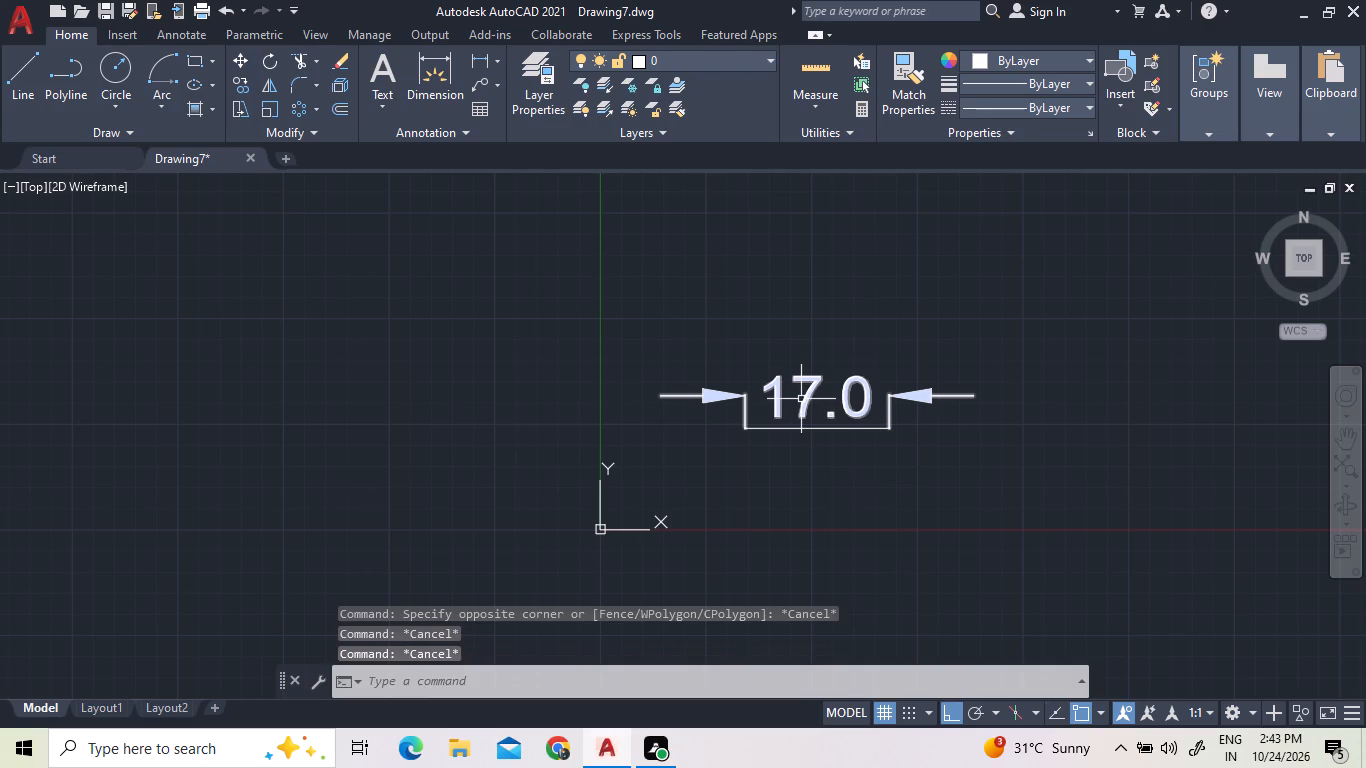
{"action": "key", "text": "i"}
{"action": "type", "text": "MS"}
{"action": "key", "text": "space"}
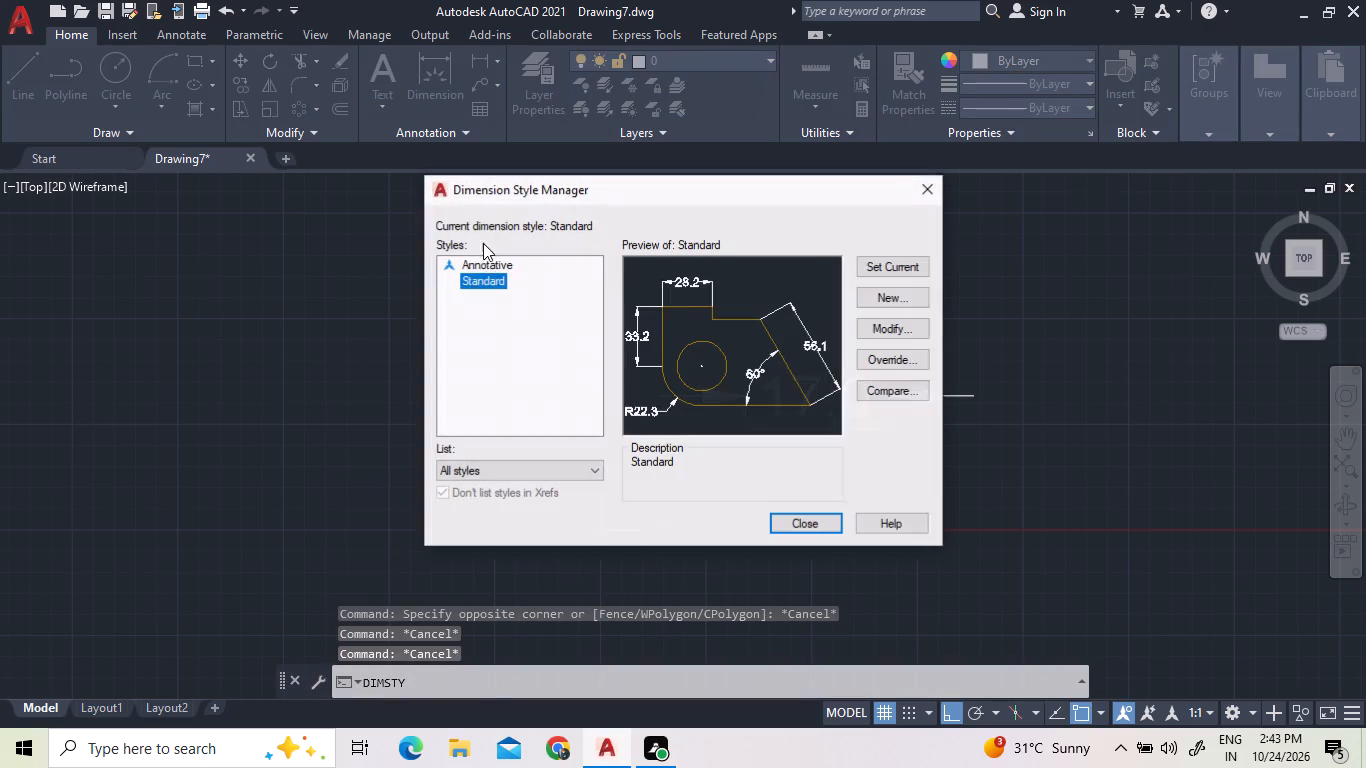
{"action": "left_click", "coordinate": [880, 327]}
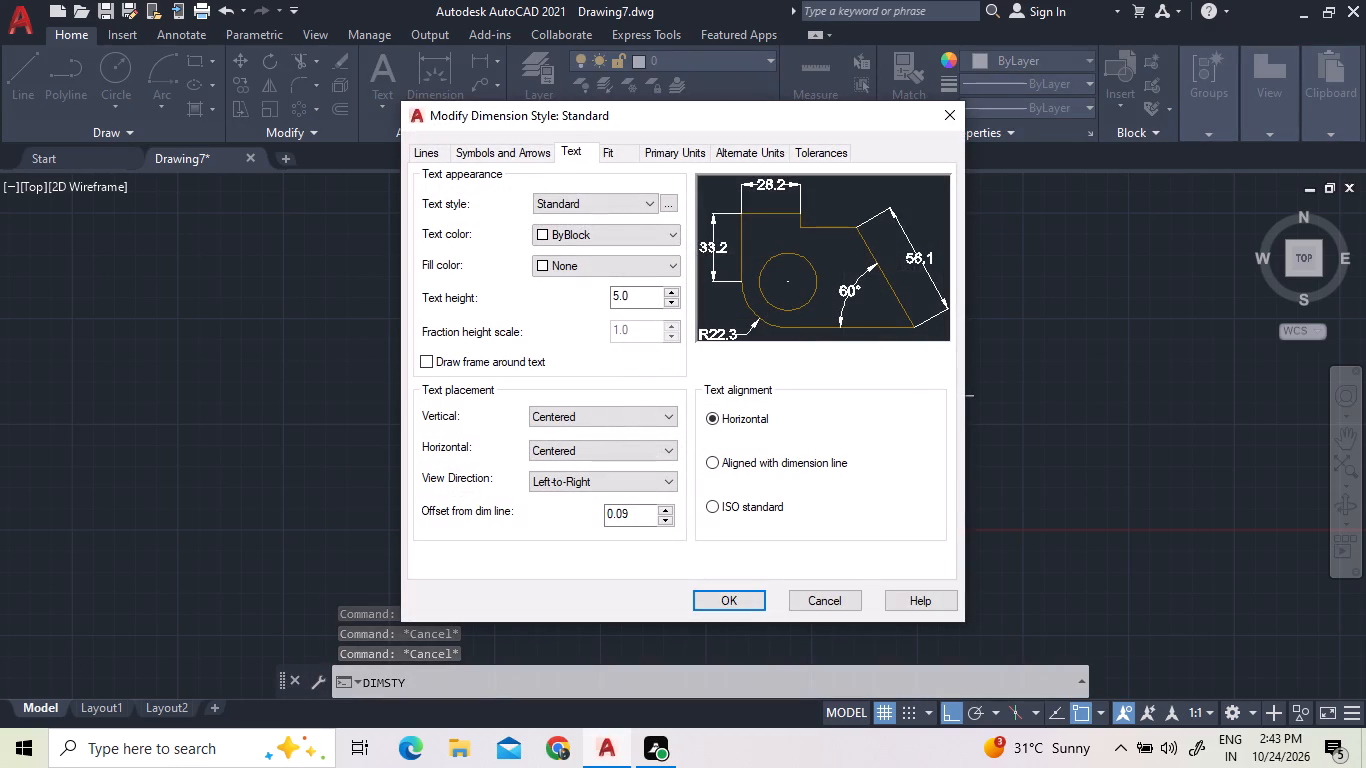
{"action": "left_click", "coordinate": [519, 151]}
{"action": "left_click", "coordinate": [442, 350]}
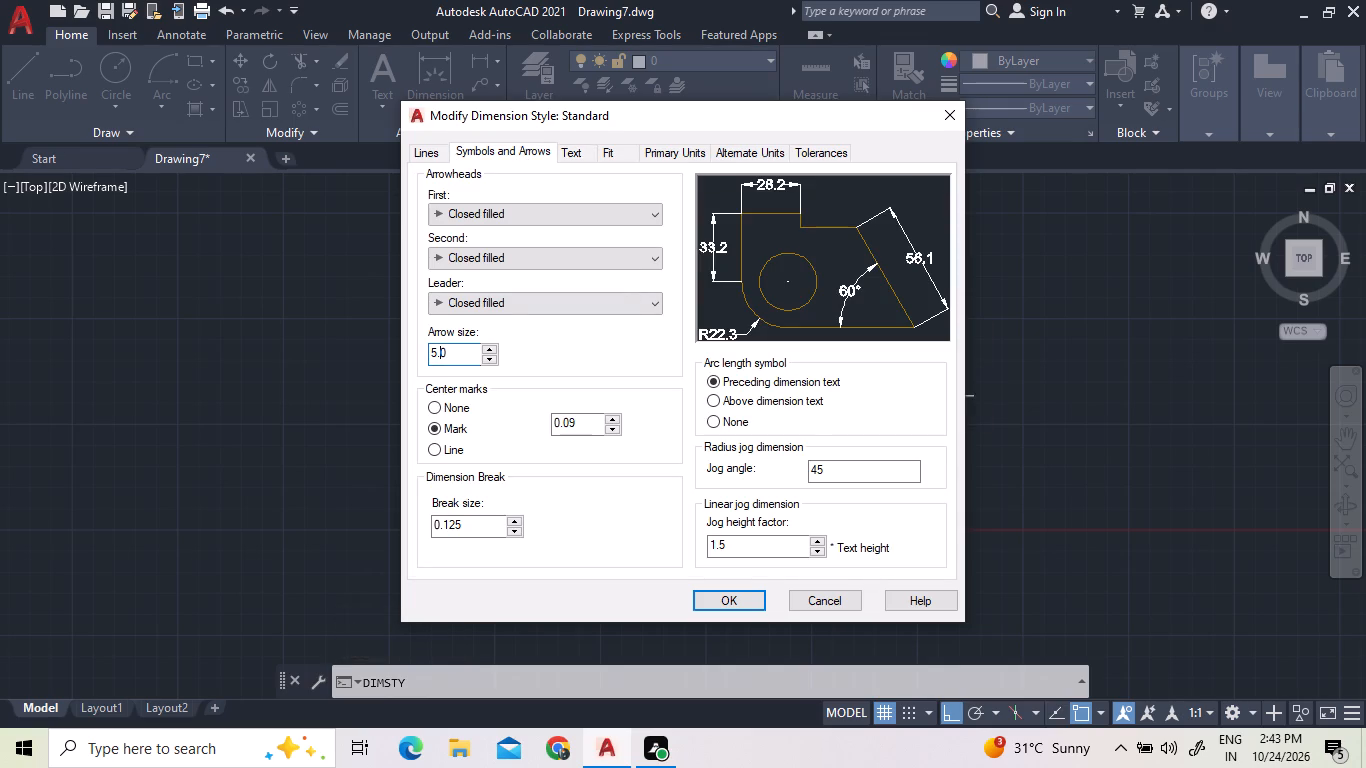
{"action": "key", "text": "BackSpace"}
{"action": "key", "text": "2"}
{"action": "key", "text": "BackSpace"}
{"action": "key", "text": "BackSpace"}
{"action": "key", "text": "BackSpace"}
{"action": "key", "text": "Right"}
{"action": "key", "text": "BackSpace"}
{"action": "key", "text": "2"}
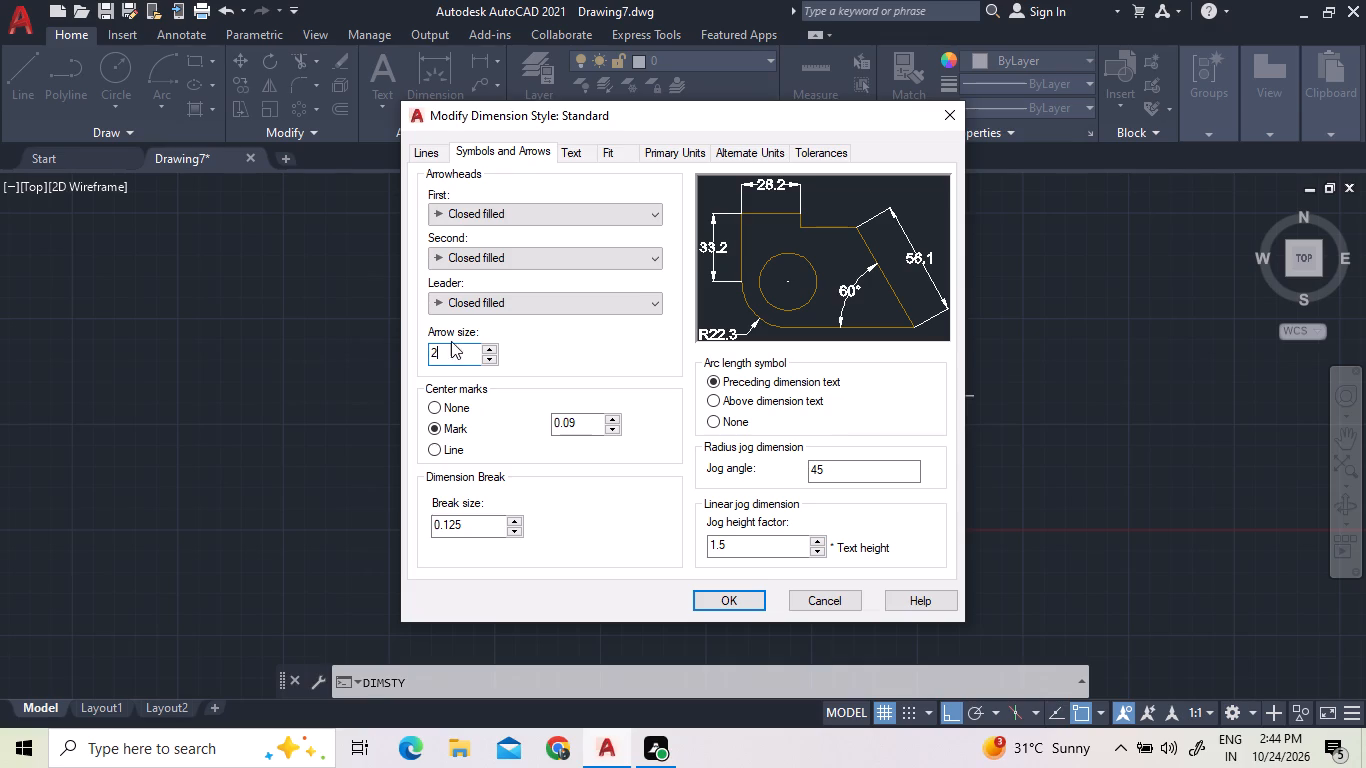
Set the baseline spacing of the Standard dimension style to 2, apply the changes and close the style manager.
{"action": "left_click", "coordinate": [443, 155]}
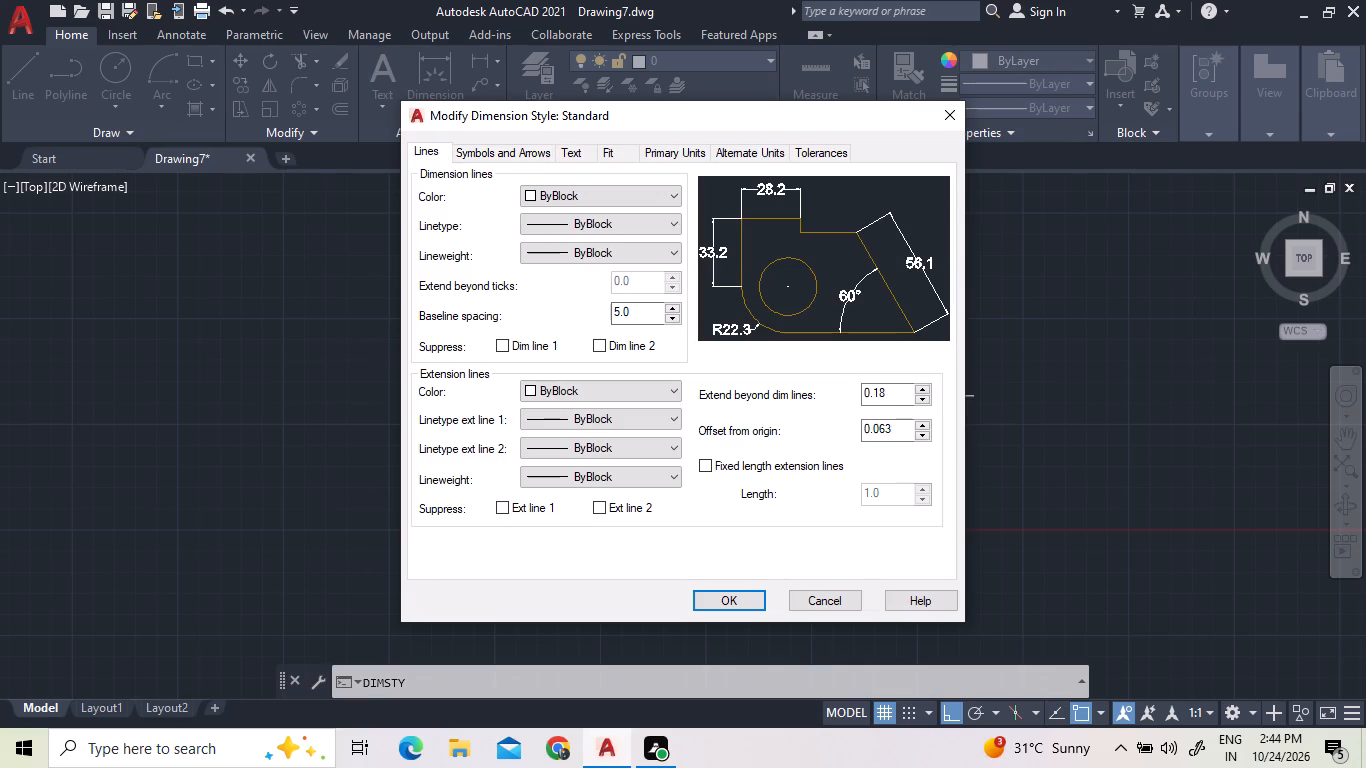
{"action": "left_click", "coordinate": [638, 314]}
{"action": "key", "text": "BackSpace"}
{"action": "key", "text": "BackSpace"}
{"action": "key", "text": "BackSpace"}
{"action": "key", "text": "BackSpace"}
{"action": "key", "text": "2"}
{"action": "left_click", "coordinate": [735, 597]}
{"action": "left_click", "coordinate": [794, 519]}
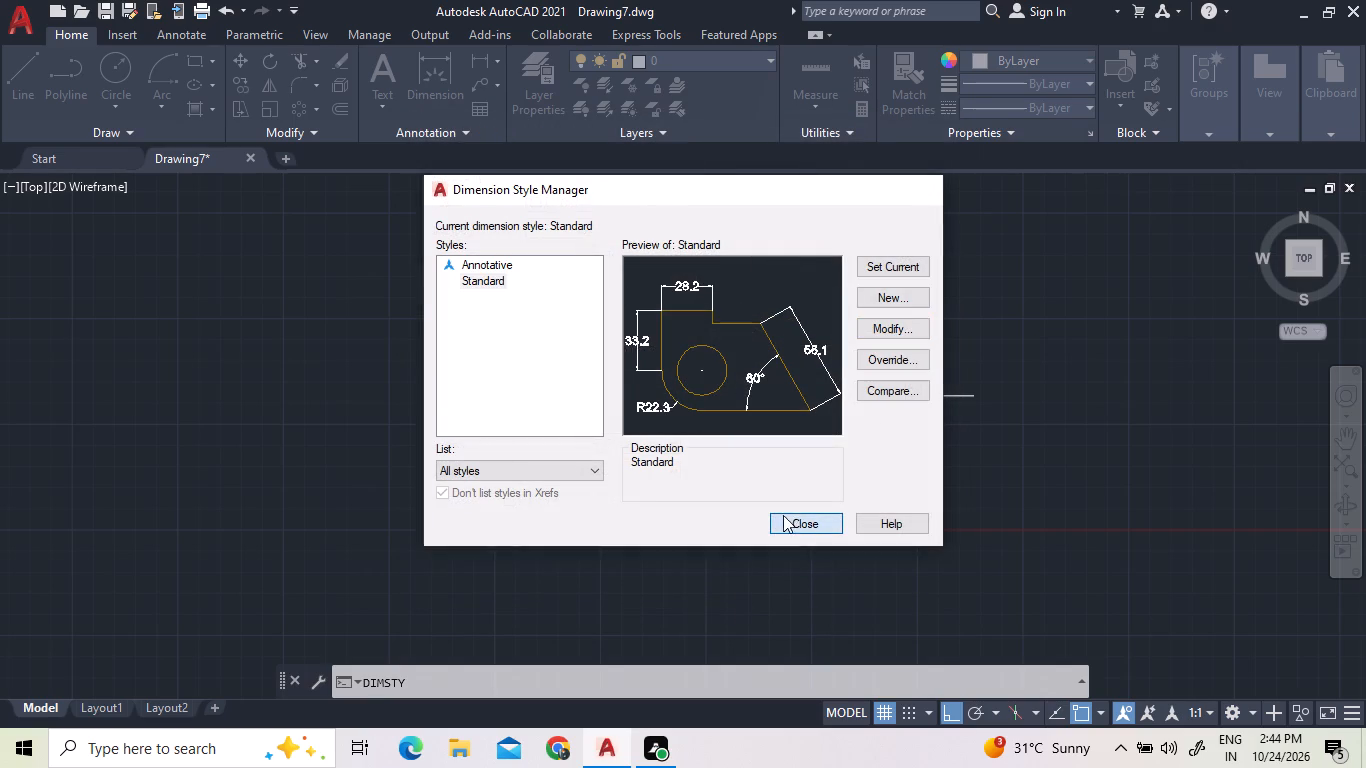
Modify the Standard dimension style to a baseline spacing of 5, apply it and close the style manager.
{"action": "scroll", "coordinate": [893, 396], "scroll_direction": "up", "scroll_amount": 3}
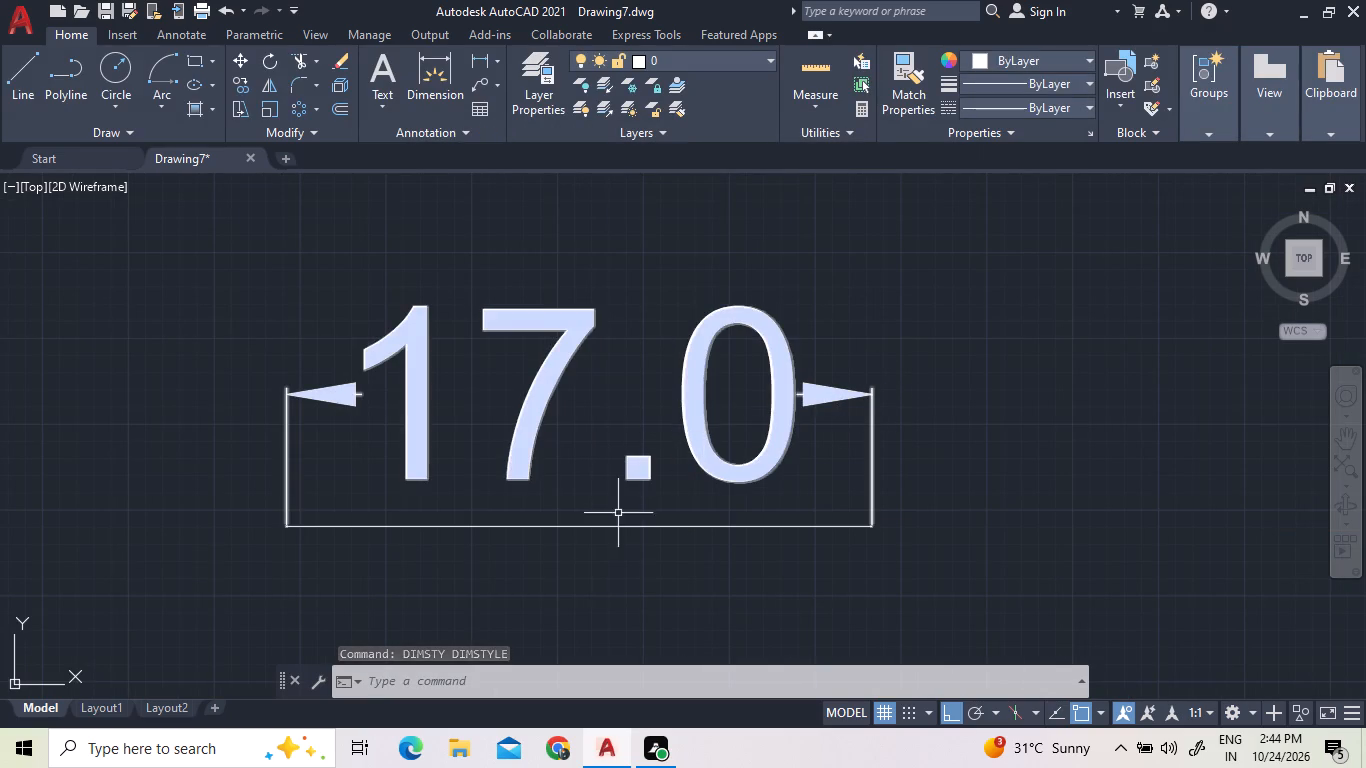
{"action": "scroll", "coordinate": [676, 509], "scroll_direction": "down", "scroll_amount": 4}
{"action": "scroll", "coordinate": [676, 554], "scroll_direction": "up", "scroll_amount": 3}
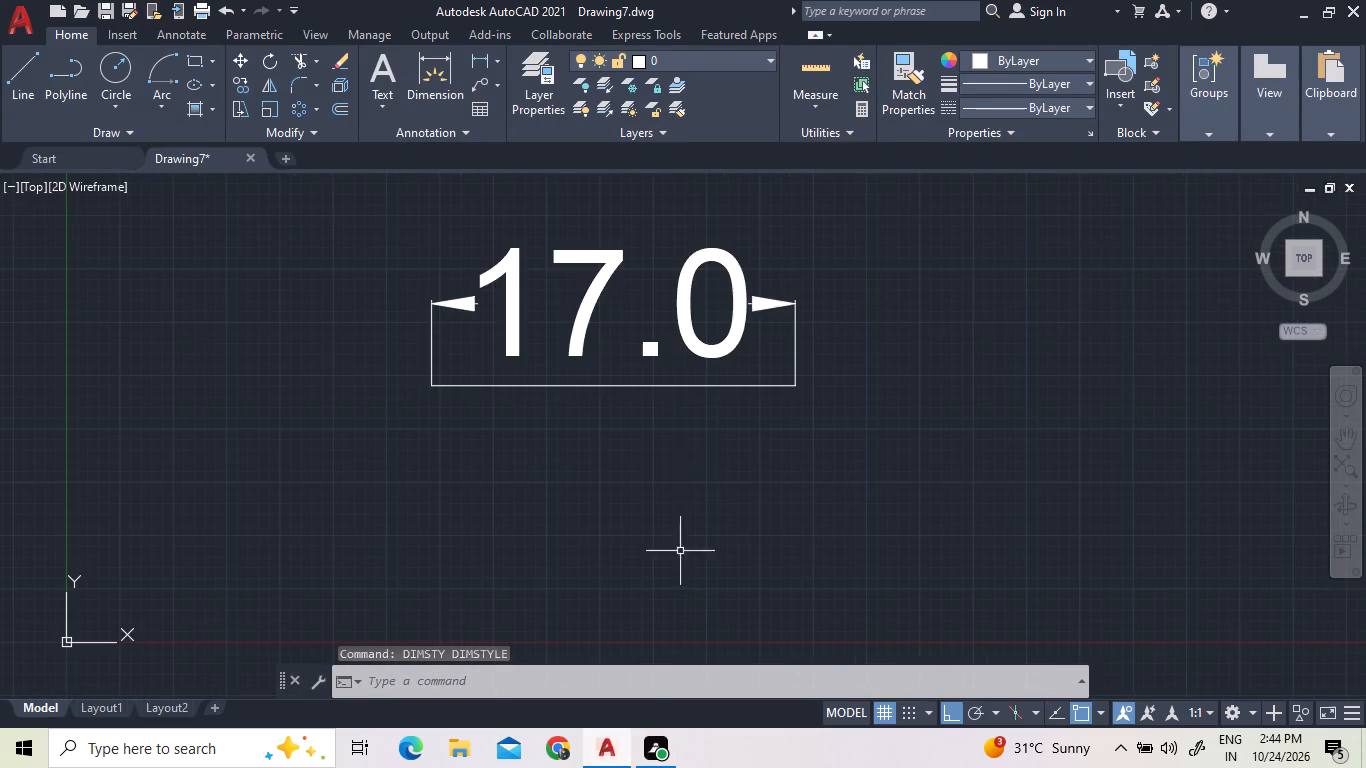
{"action": "type", "text": "DI"}
{"action": "key", "text": "m"}
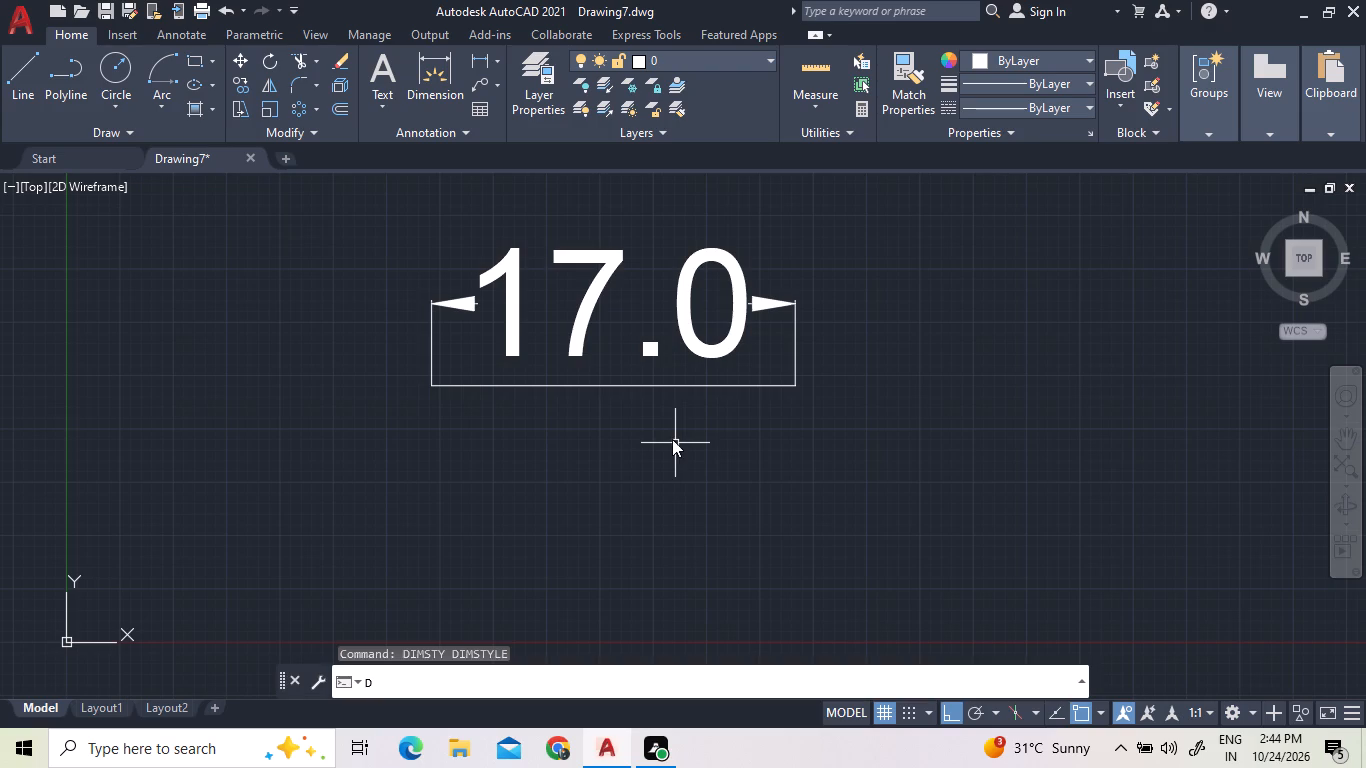
{"action": "left_click", "coordinate": [500, 510]}
{"action": "left_click", "coordinate": [868, 331]}
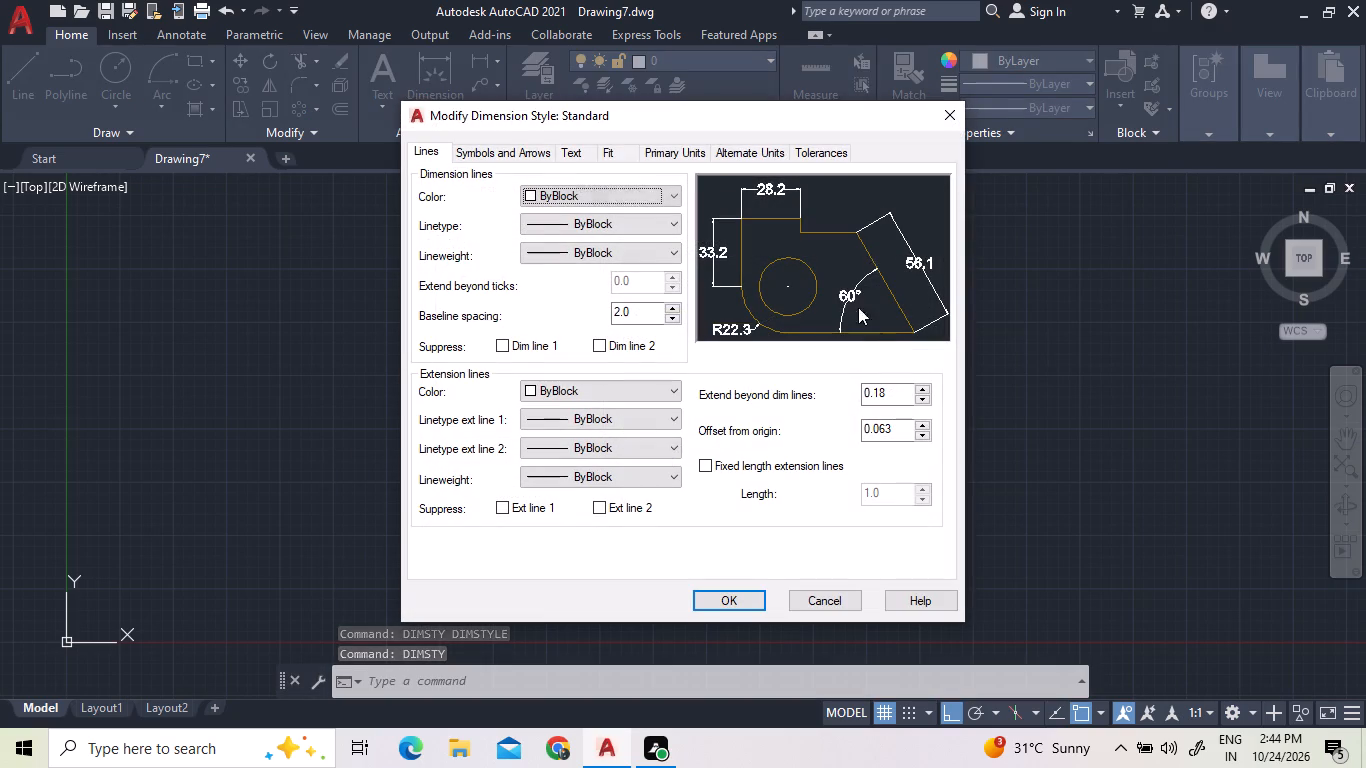
{"action": "left_click", "coordinate": [618, 311]}
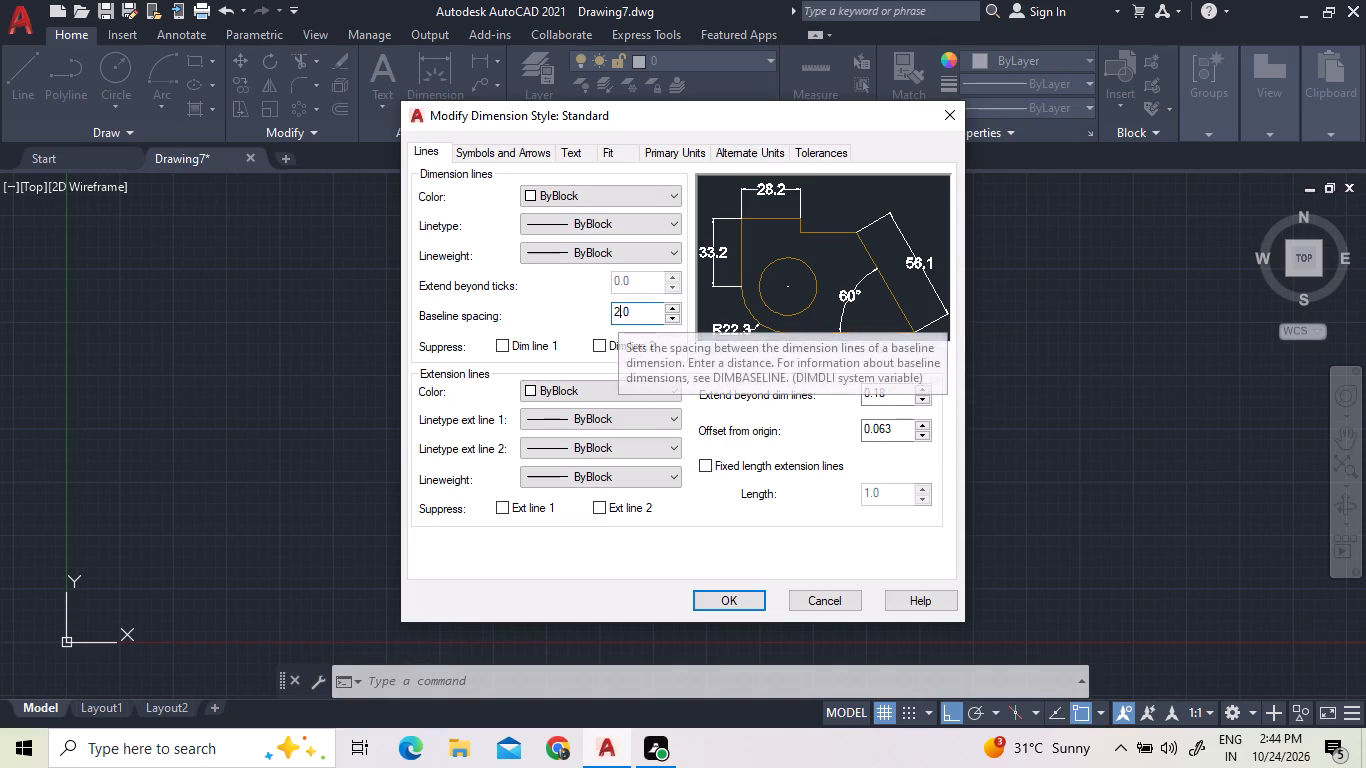
{"action": "key", "text": "BackSpace"}
{"action": "key", "text": "5"}
{"action": "left_click", "coordinate": [620, 308]}
{"action": "key", "text": "Return"}
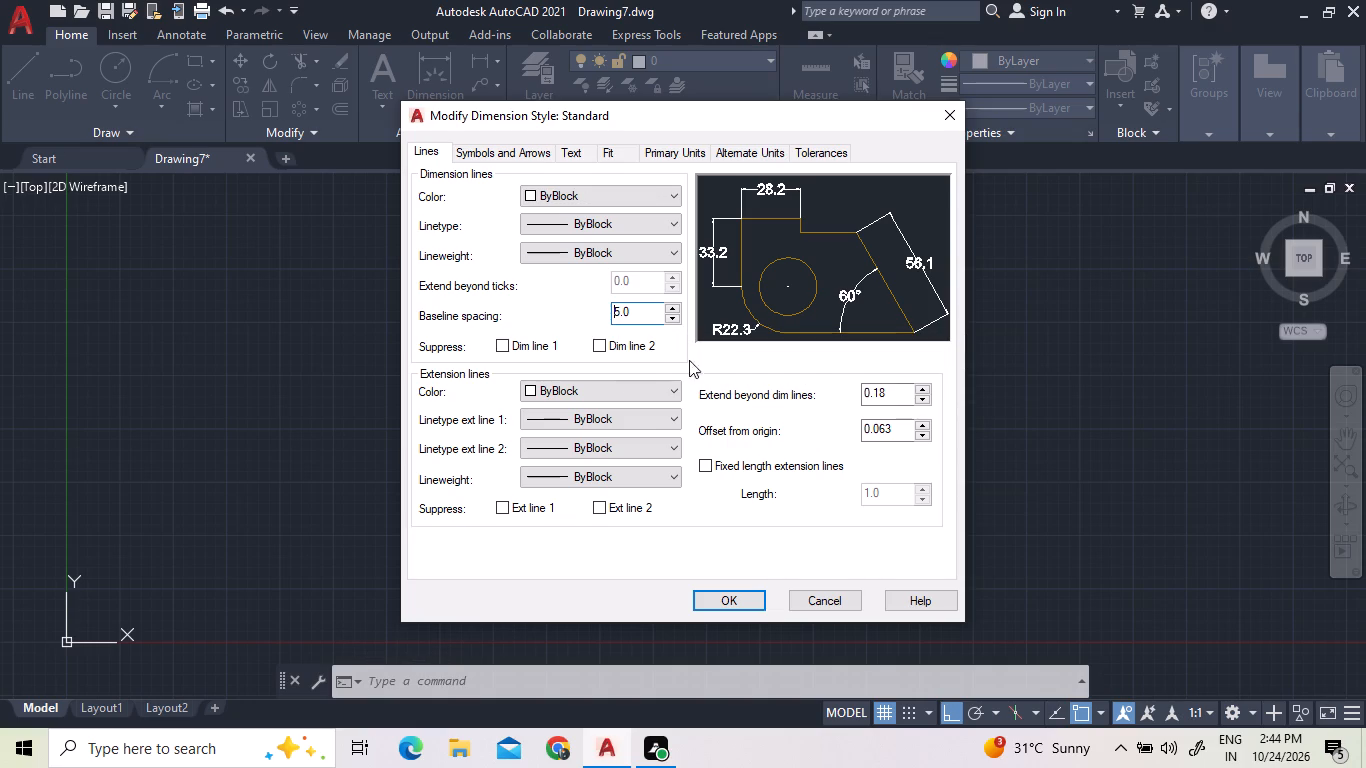
{"action": "left_click", "coordinate": [755, 599]}
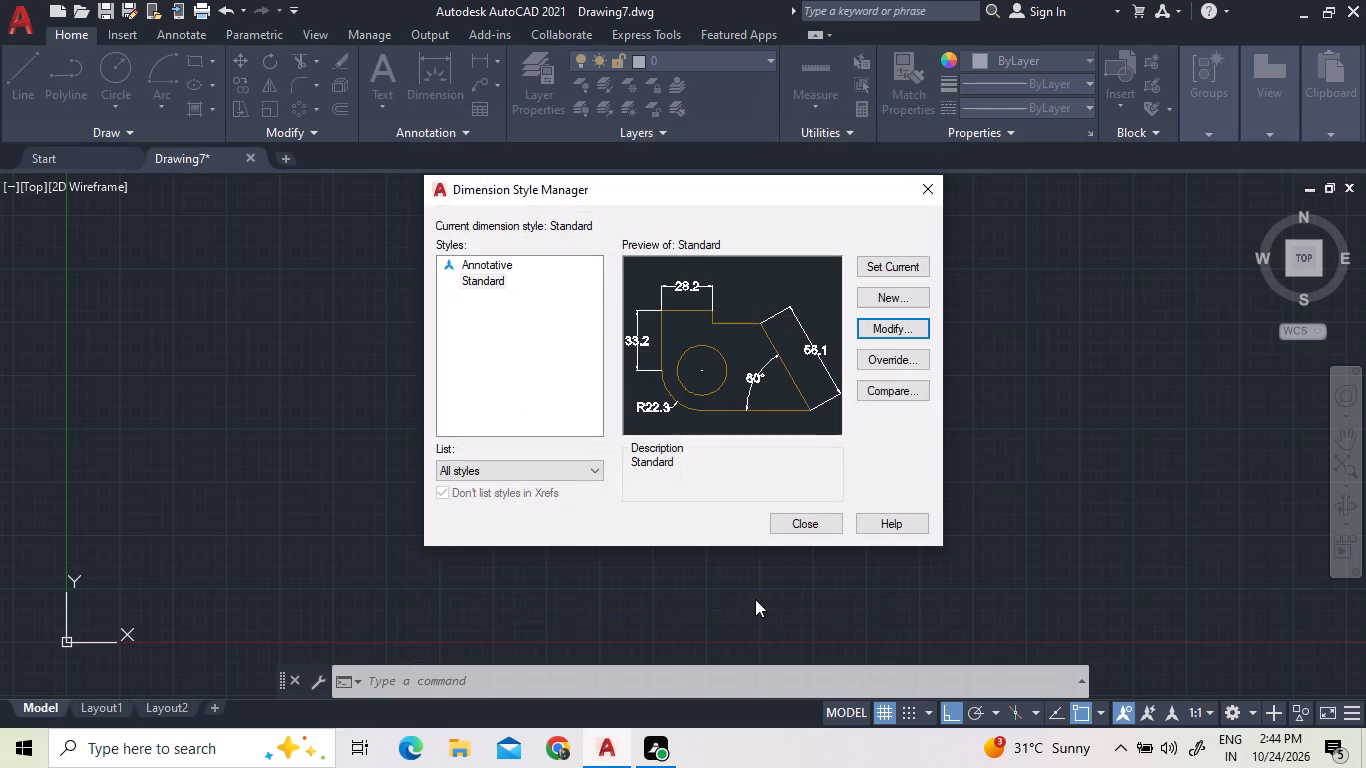
{"action": "left_click", "coordinate": [812, 522]}
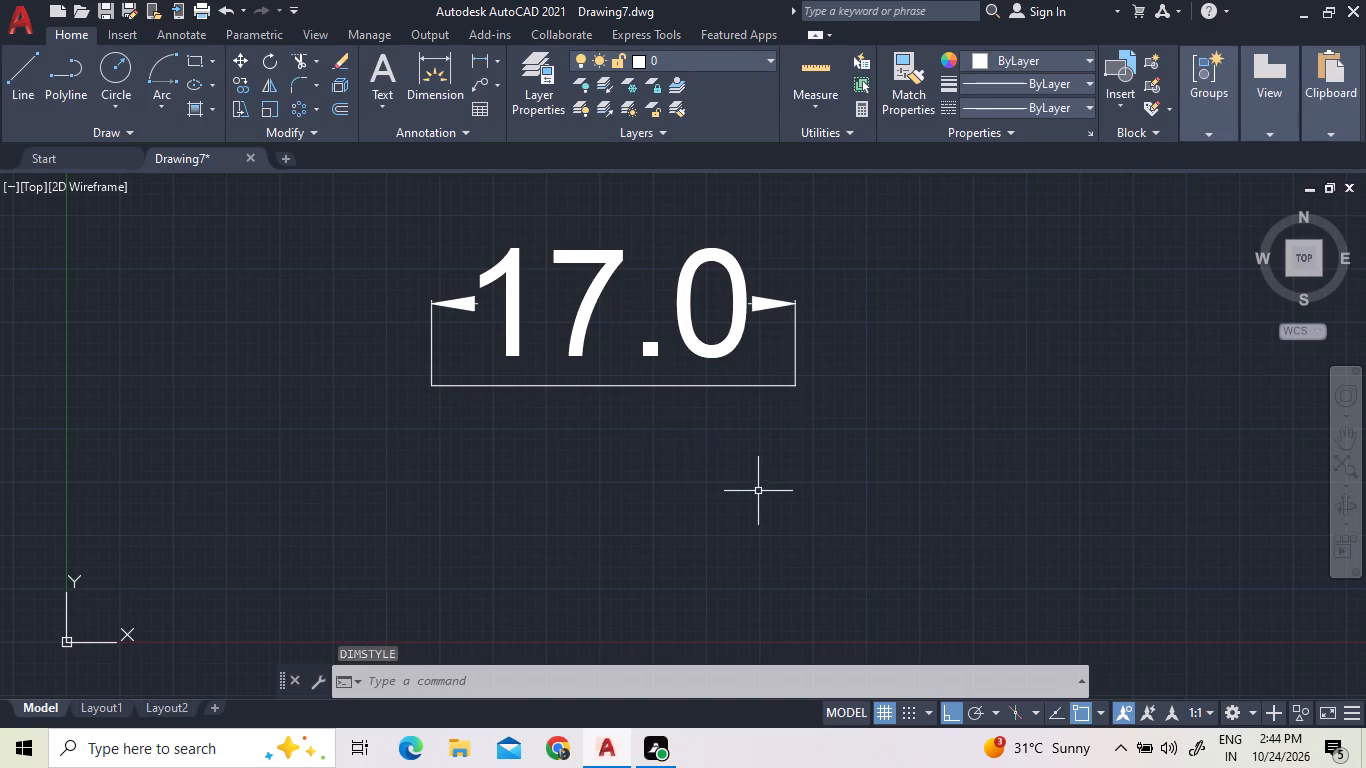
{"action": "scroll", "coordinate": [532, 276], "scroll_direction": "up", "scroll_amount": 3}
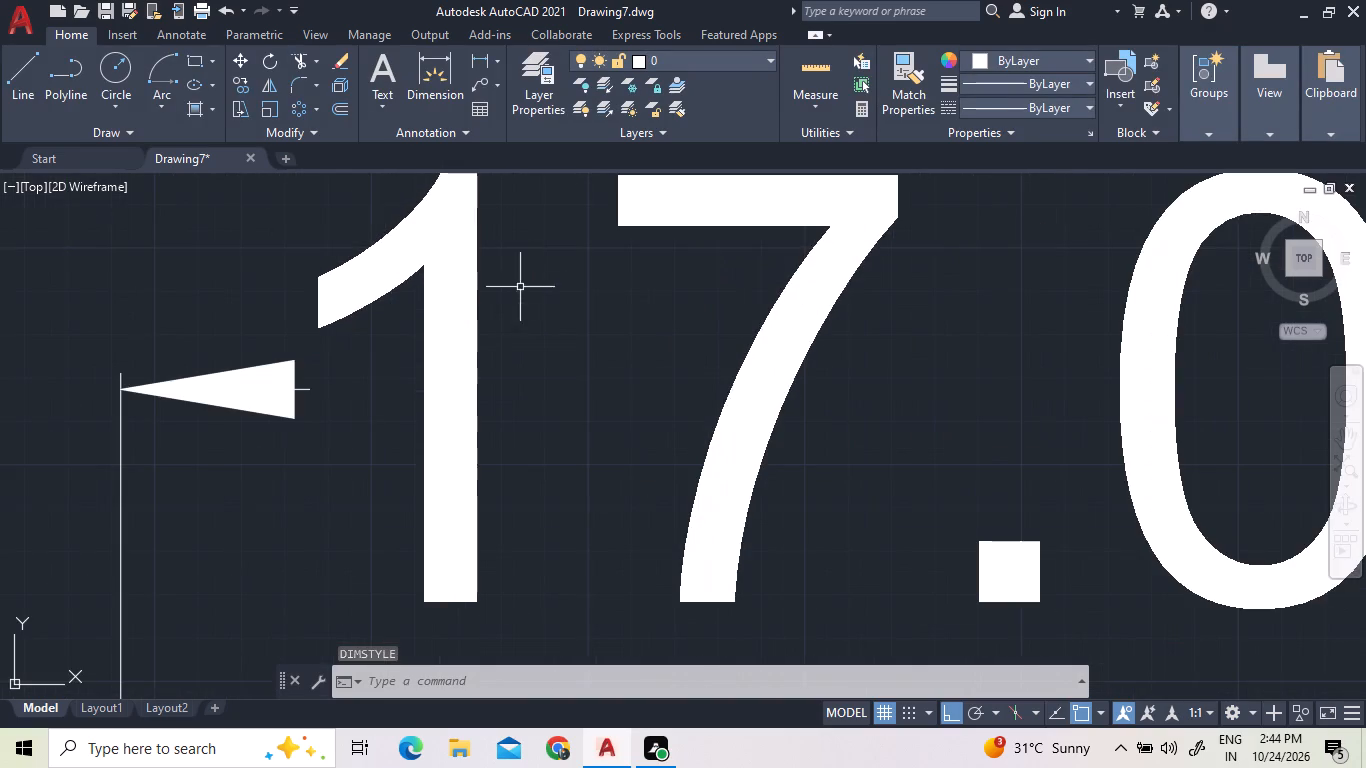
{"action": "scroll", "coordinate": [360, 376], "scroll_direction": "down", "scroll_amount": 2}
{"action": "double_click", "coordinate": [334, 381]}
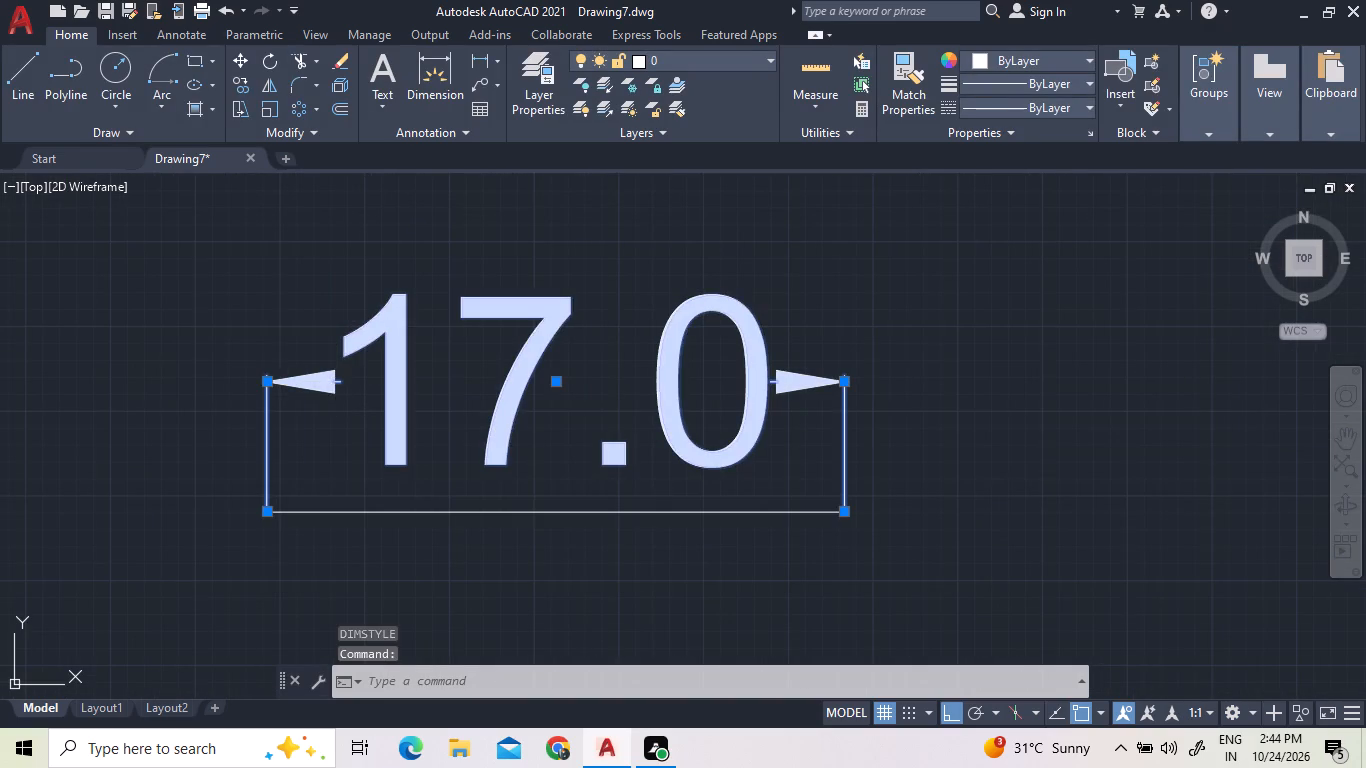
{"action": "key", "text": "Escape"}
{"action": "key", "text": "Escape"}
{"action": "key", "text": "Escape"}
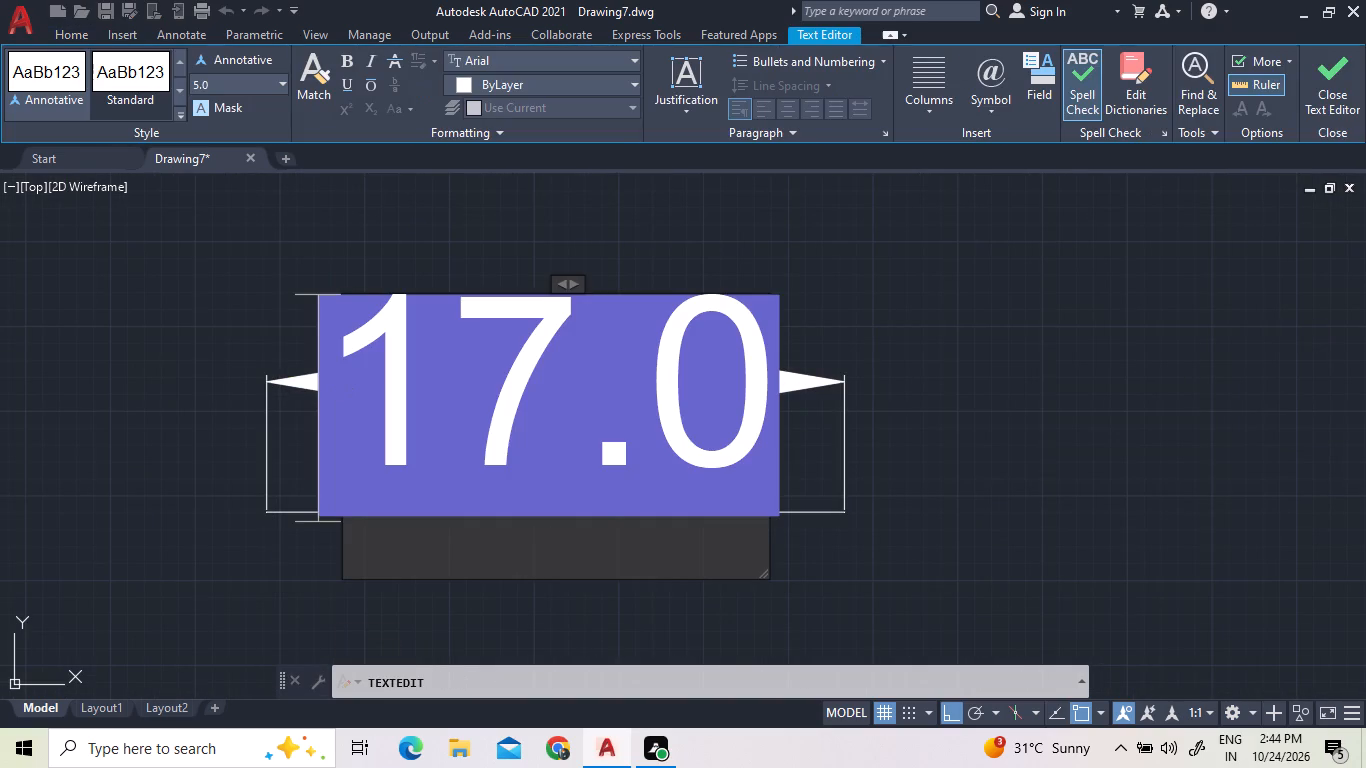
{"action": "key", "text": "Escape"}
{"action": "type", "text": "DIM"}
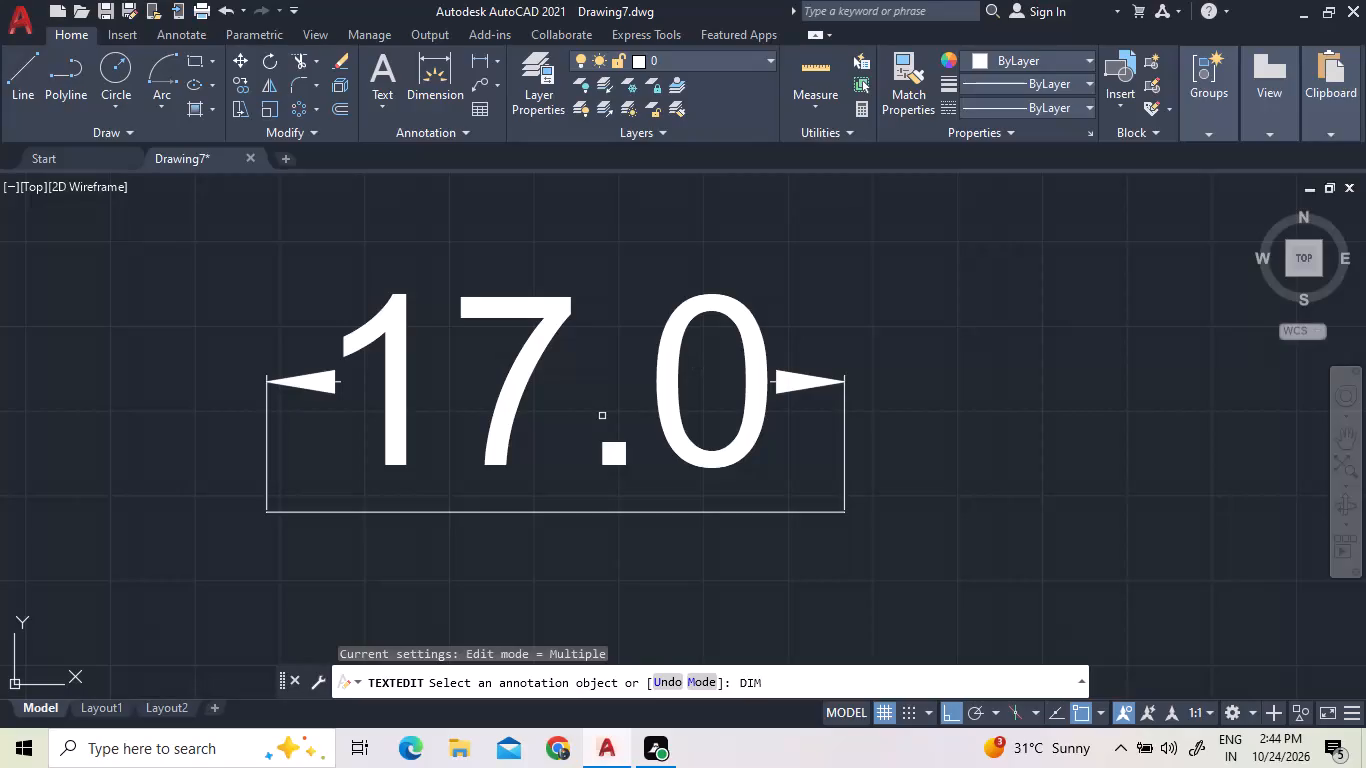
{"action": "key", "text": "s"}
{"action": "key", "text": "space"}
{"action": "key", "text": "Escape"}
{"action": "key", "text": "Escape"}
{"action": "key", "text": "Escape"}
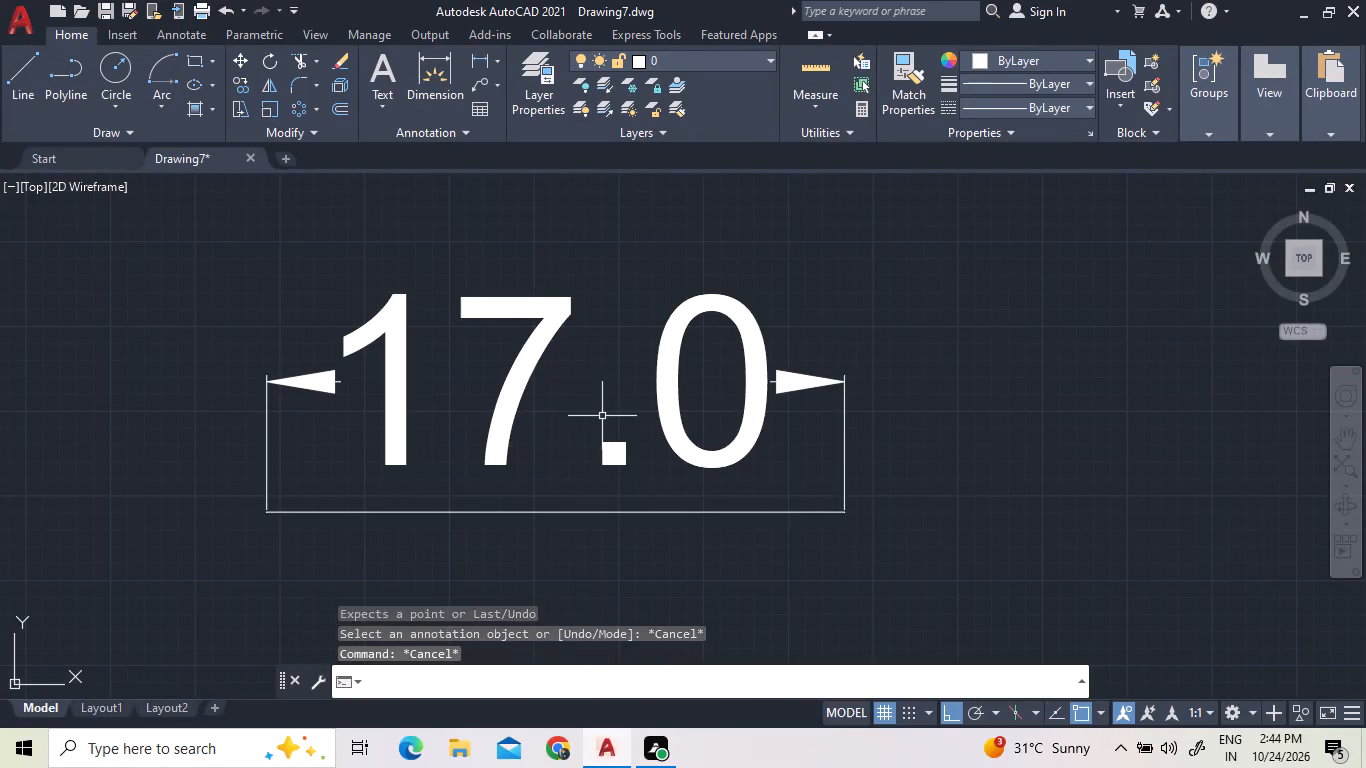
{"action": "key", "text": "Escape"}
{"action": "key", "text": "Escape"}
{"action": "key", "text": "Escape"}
Modify the Standard dimension style to a text height of 3.0, apply it and close the style manager.
{"action": "type", "text": "DIM"}
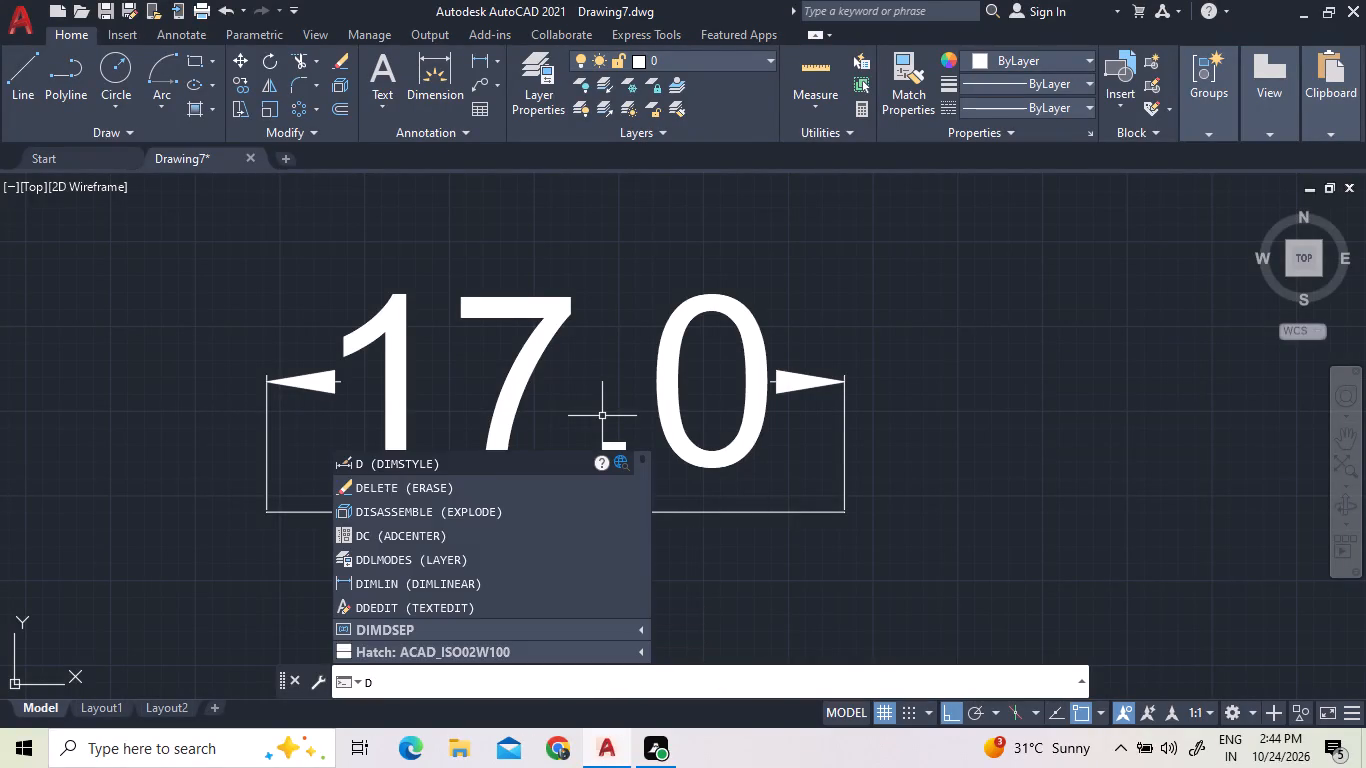
{"action": "left_click", "coordinate": [518, 501]}
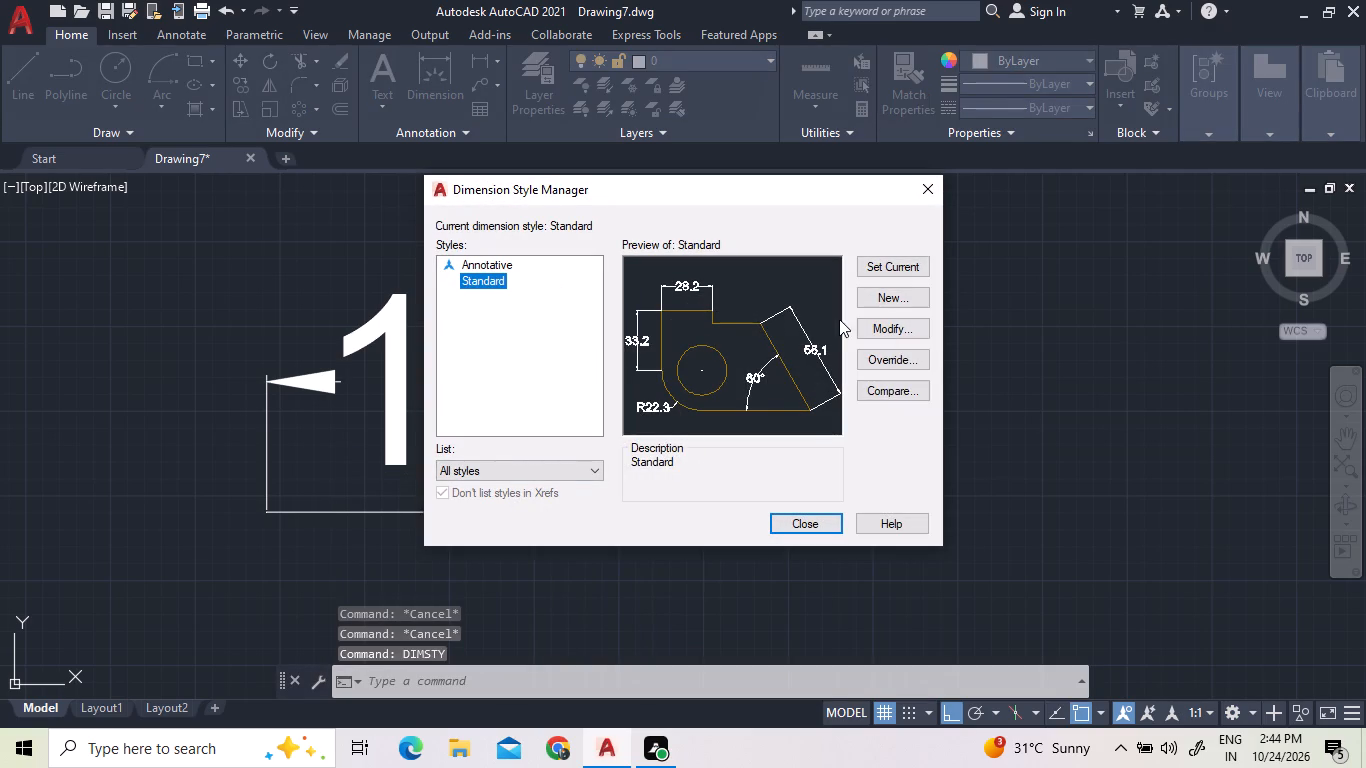
{"action": "left_click", "coordinate": [918, 333]}
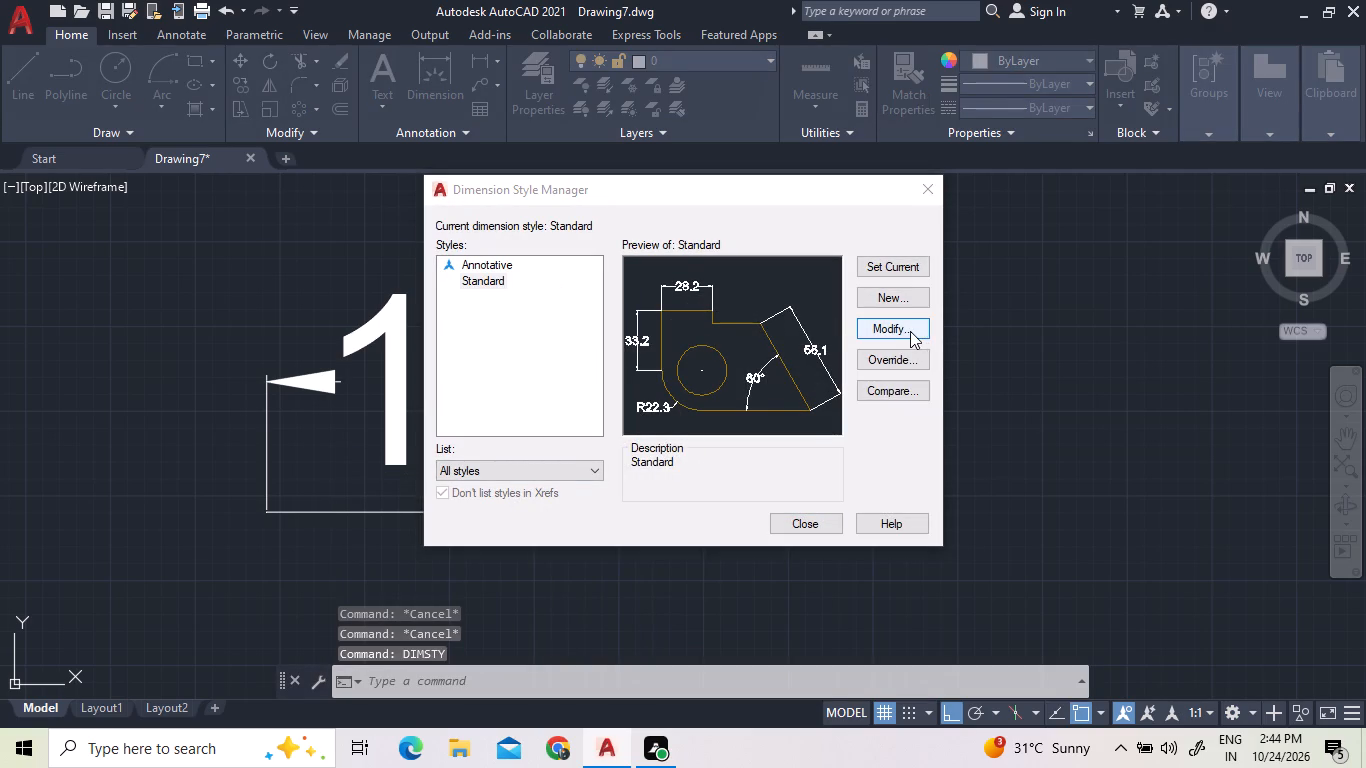
{"action": "left_click", "coordinate": [910, 331]}
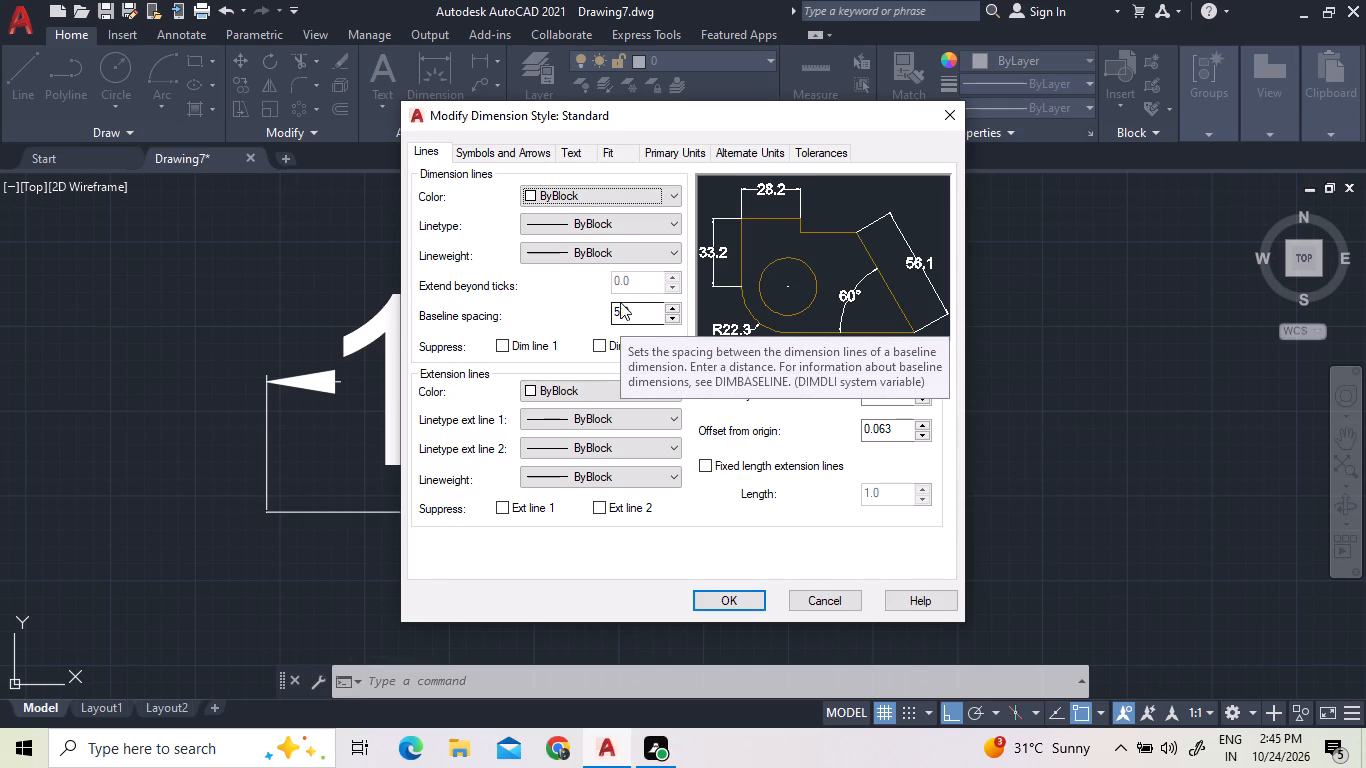
{"action": "left_click", "coordinate": [551, 159]}
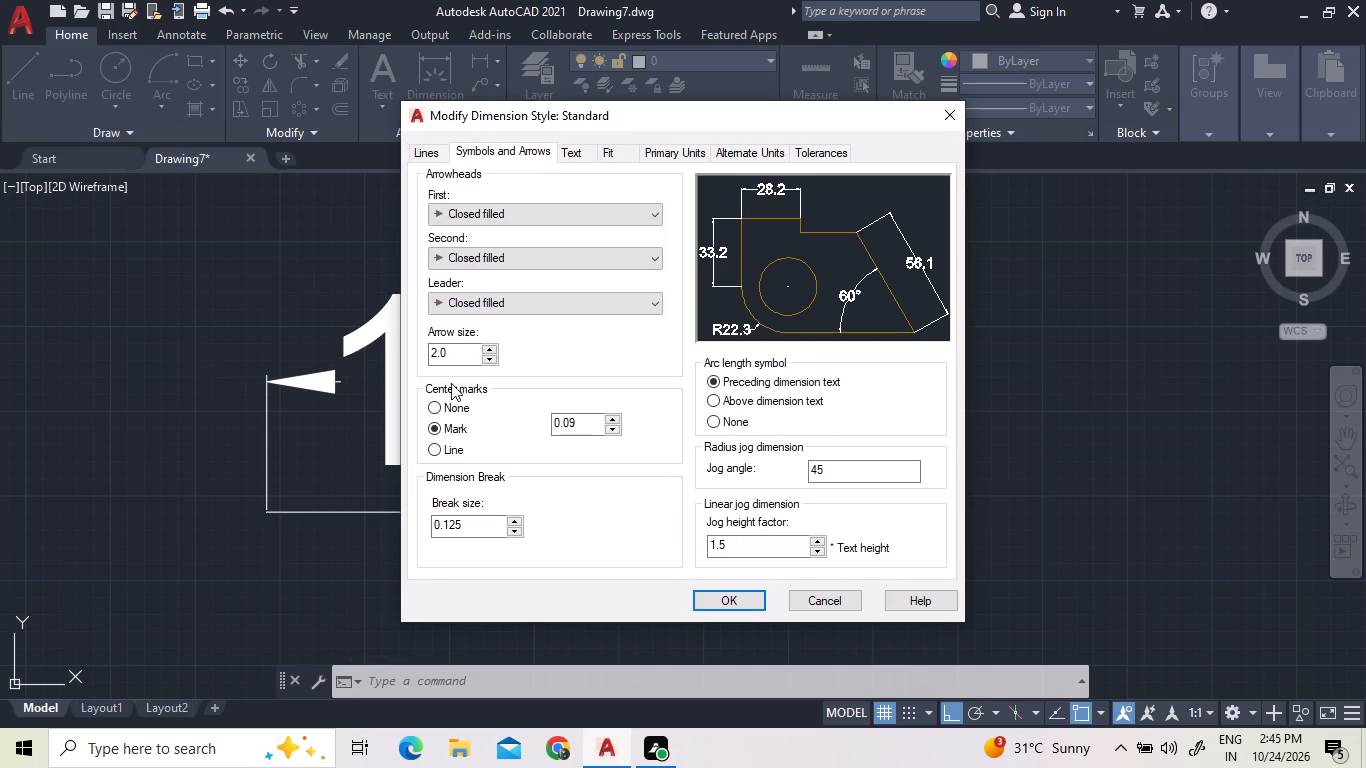
{"action": "left_click", "coordinate": [572, 151]}
{"action": "left_click", "coordinate": [616, 297]}
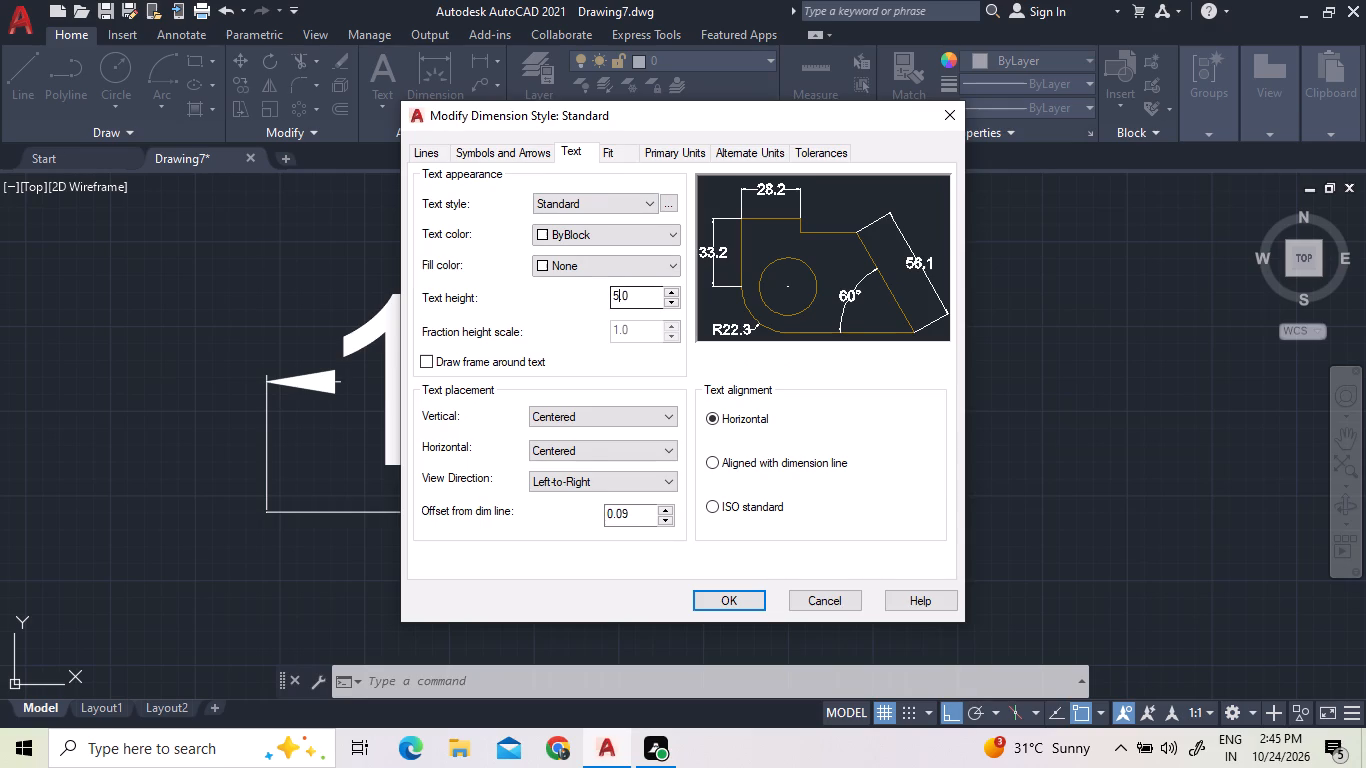
{"action": "key", "text": "BackSpace"}
{"action": "key", "text": "BackSpace"}
{"action": "key", "text": "Right"}
{"action": "key", "text": "Right"}
{"action": "key", "text": "BackSpace"}
{"action": "key", "text": "BackSpace"}
{"action": "key", "text": "BackSpace"}
{"action": "type", "text": "3.0"}
{"action": "key", "text": "Return"}
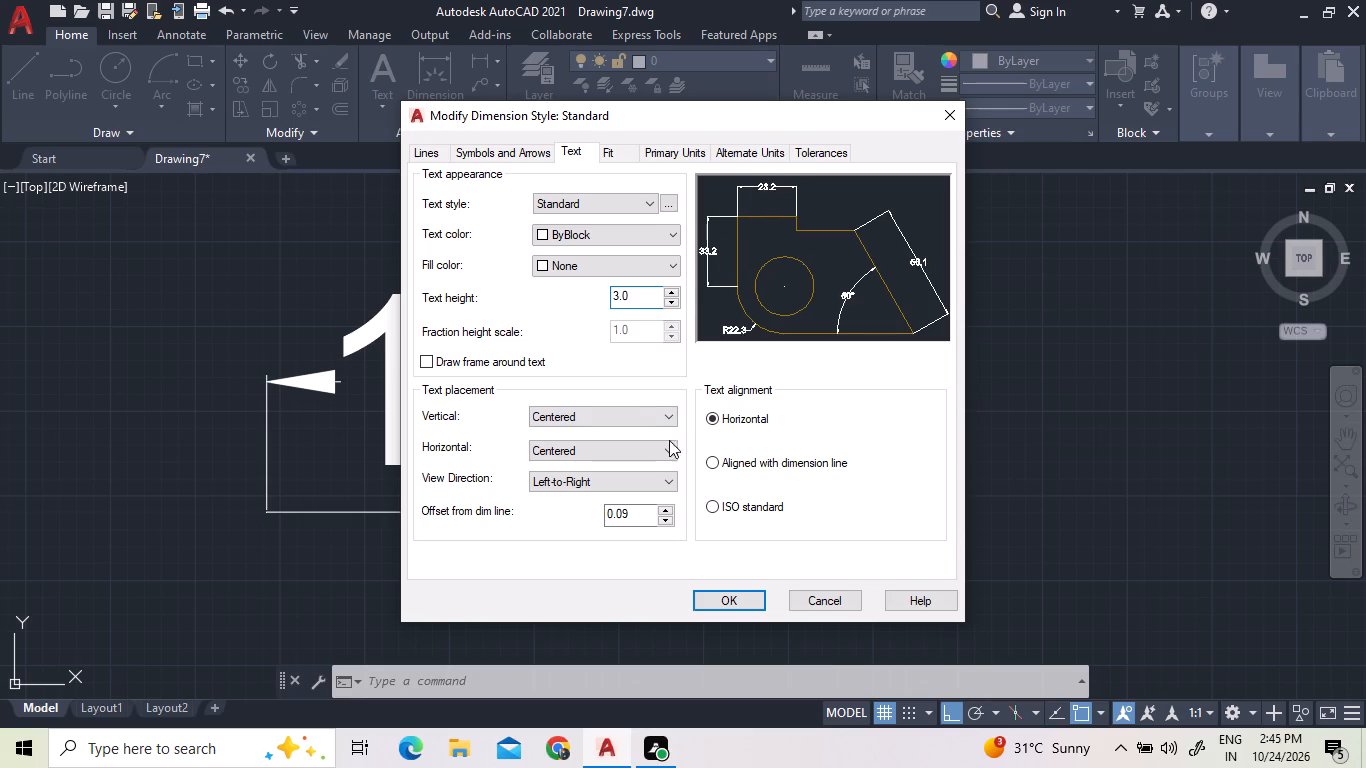
{"action": "left_click", "coordinate": [731, 595]}
{"action": "left_click", "coordinate": [795, 520]}
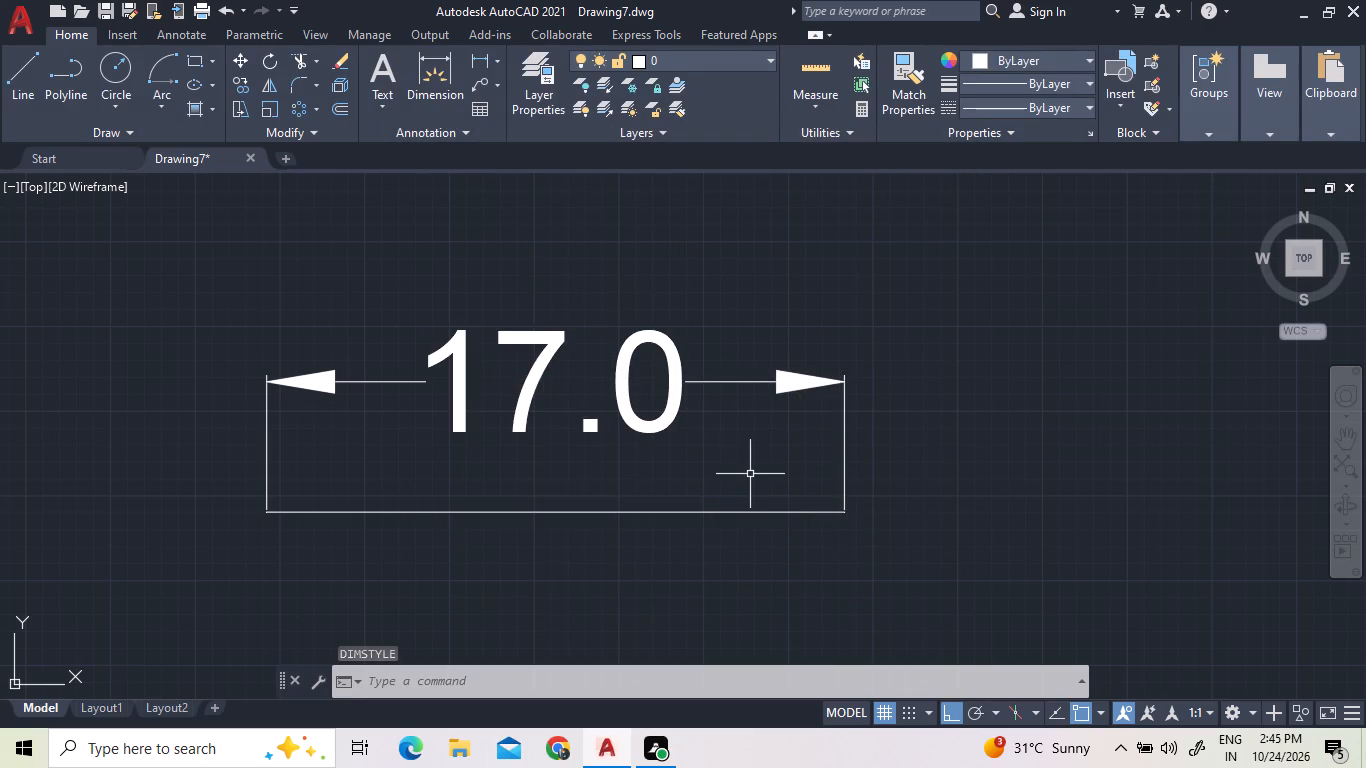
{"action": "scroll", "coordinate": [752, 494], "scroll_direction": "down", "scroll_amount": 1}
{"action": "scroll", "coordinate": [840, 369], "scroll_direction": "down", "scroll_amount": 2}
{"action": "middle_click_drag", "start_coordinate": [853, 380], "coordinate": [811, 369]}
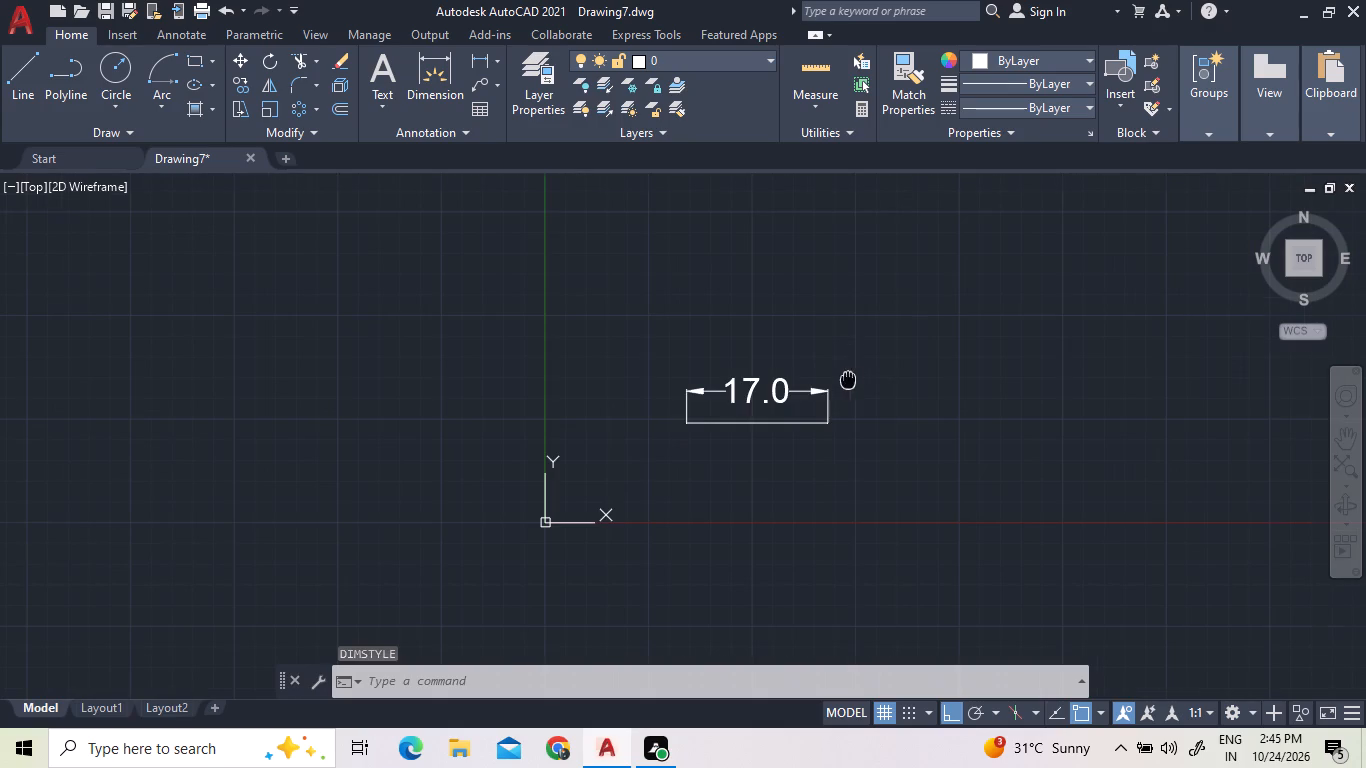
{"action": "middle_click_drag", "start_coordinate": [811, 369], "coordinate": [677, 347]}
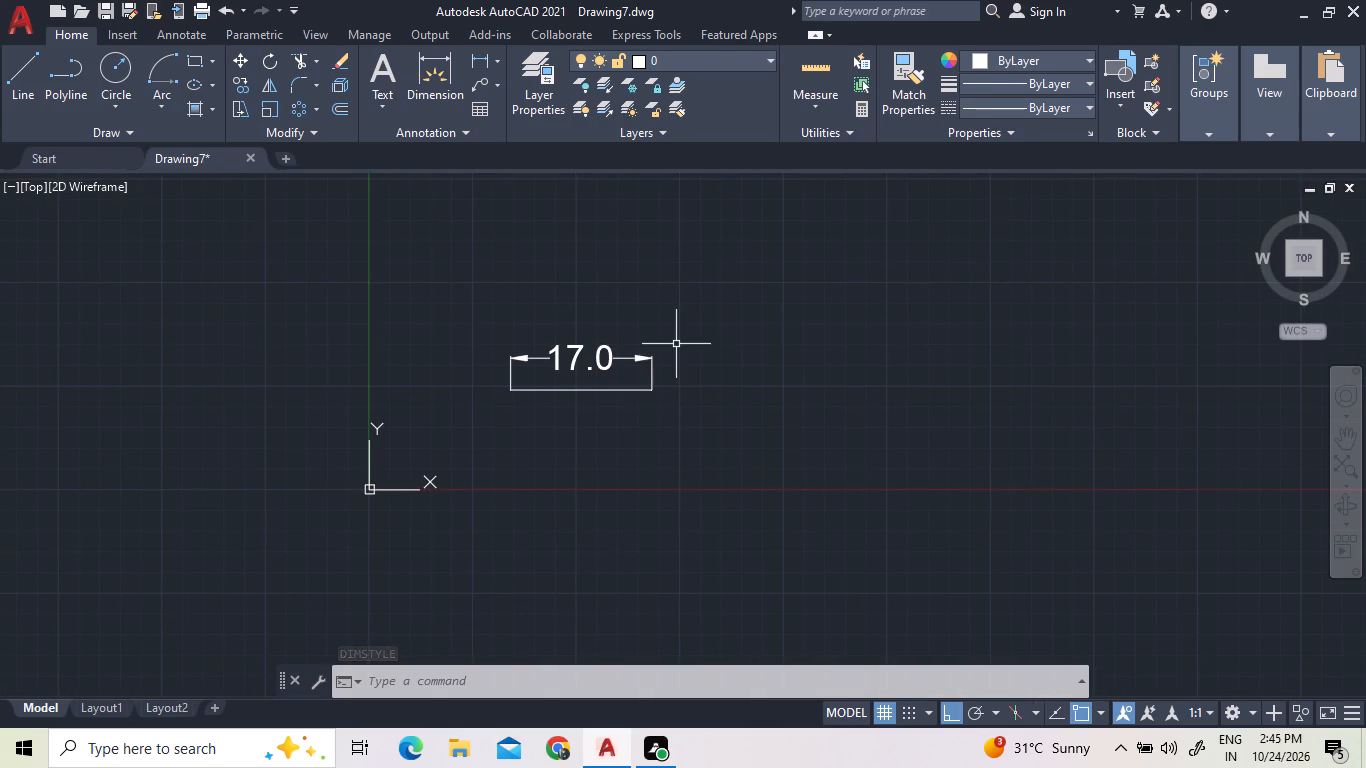
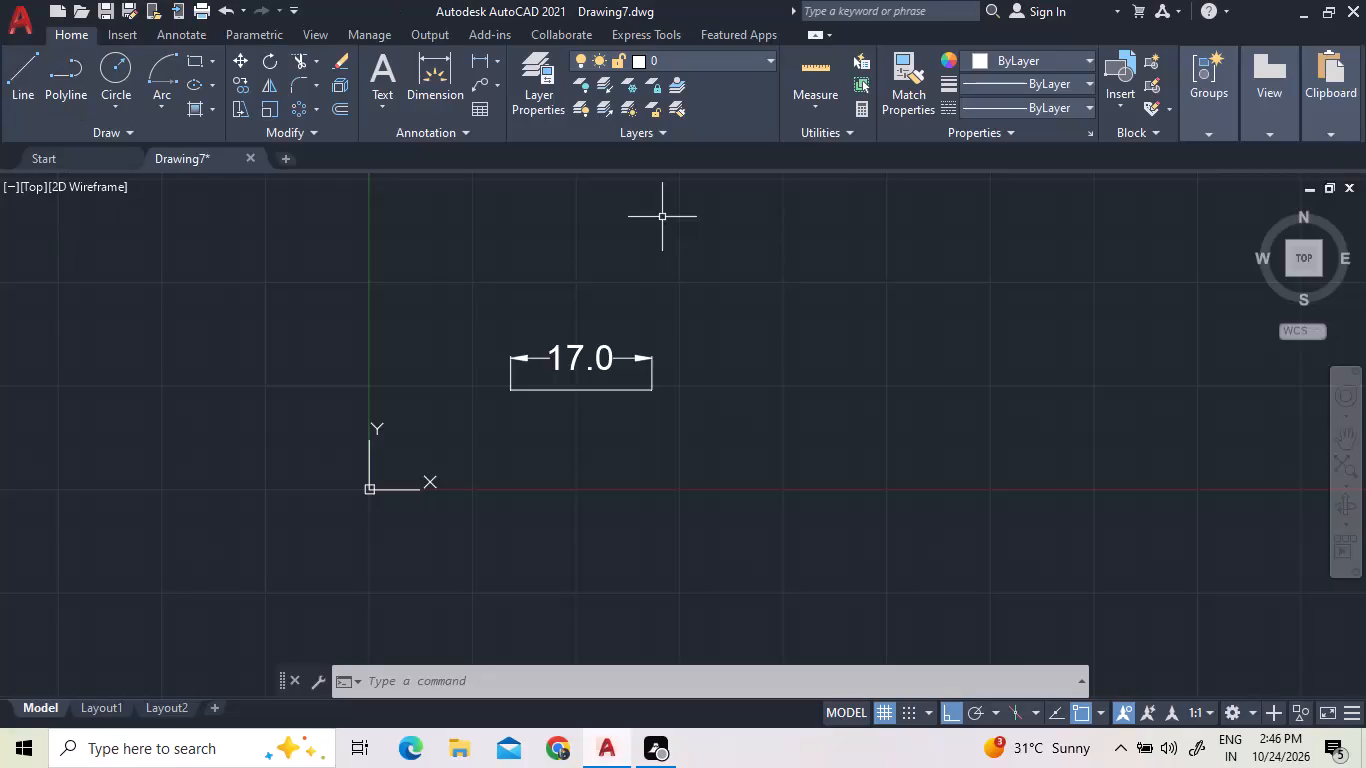
Delete the test line together with its 17.0 dimension.
{"action": "right_click", "coordinate": [719, 421]}
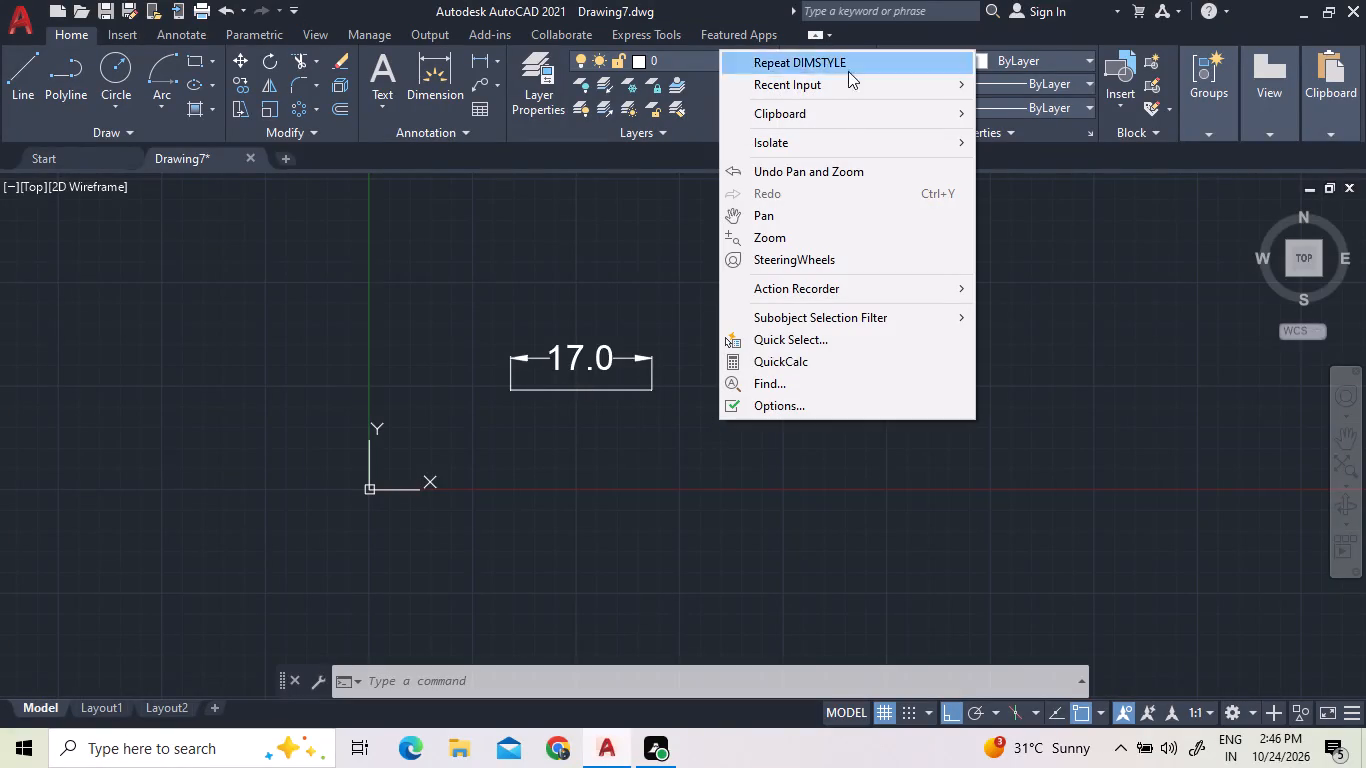
{"action": "double_click", "coordinate": [499, 396]}
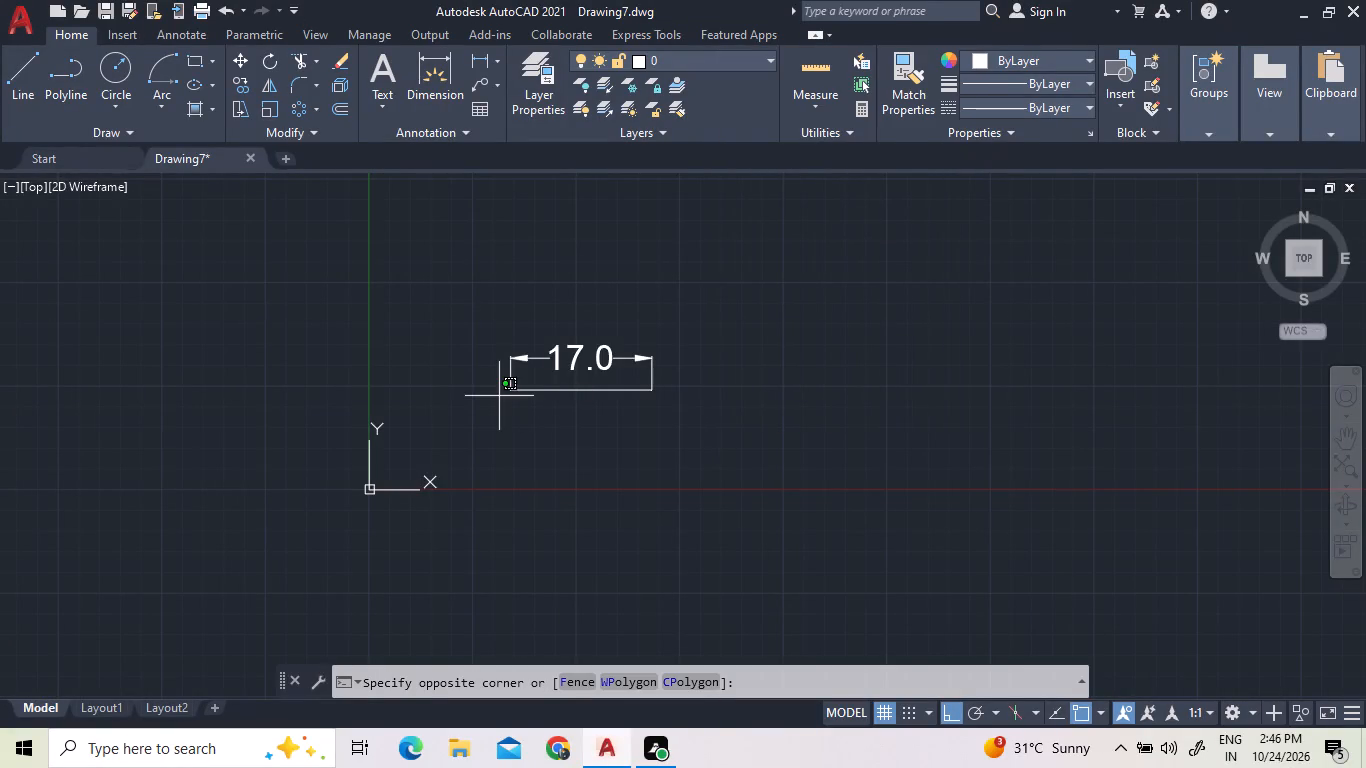
{"action": "left_click", "coordinate": [721, 335]}
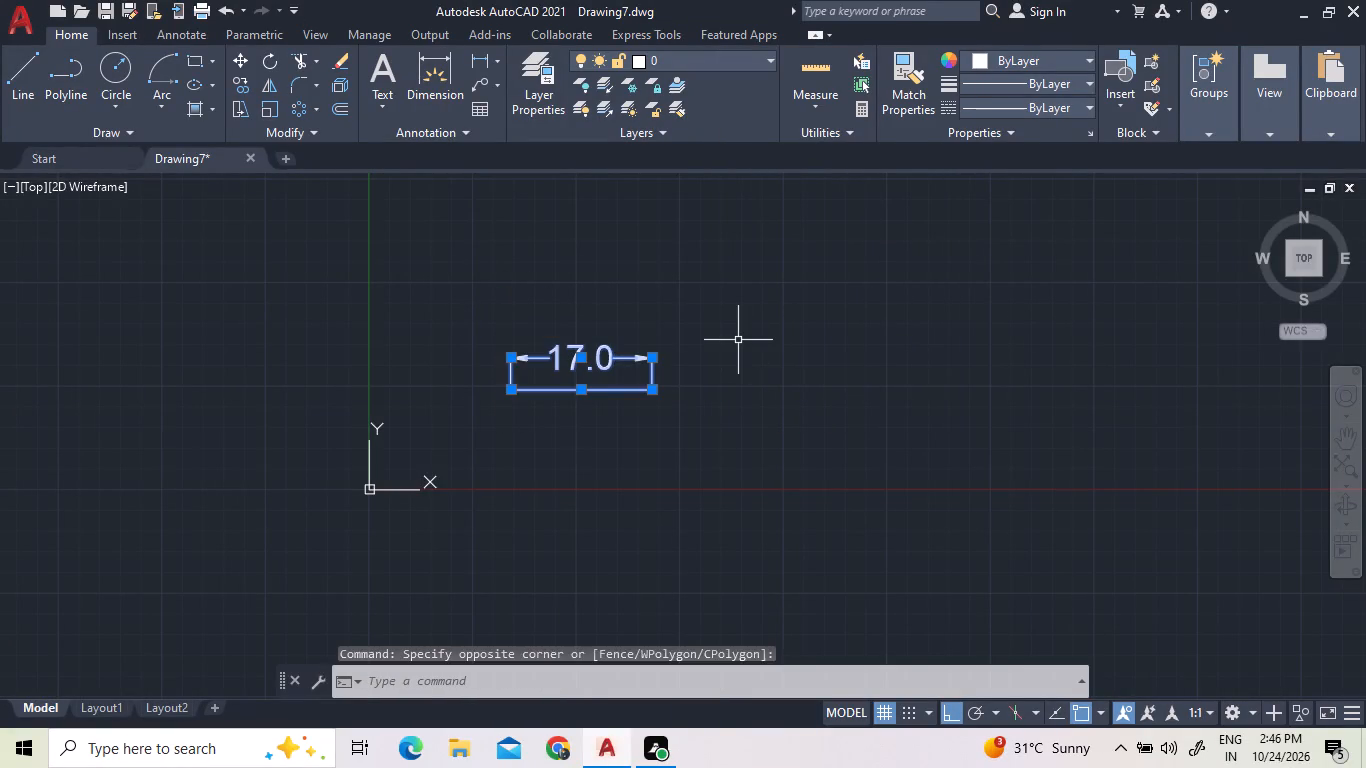
{"action": "key", "text": "Delete"}
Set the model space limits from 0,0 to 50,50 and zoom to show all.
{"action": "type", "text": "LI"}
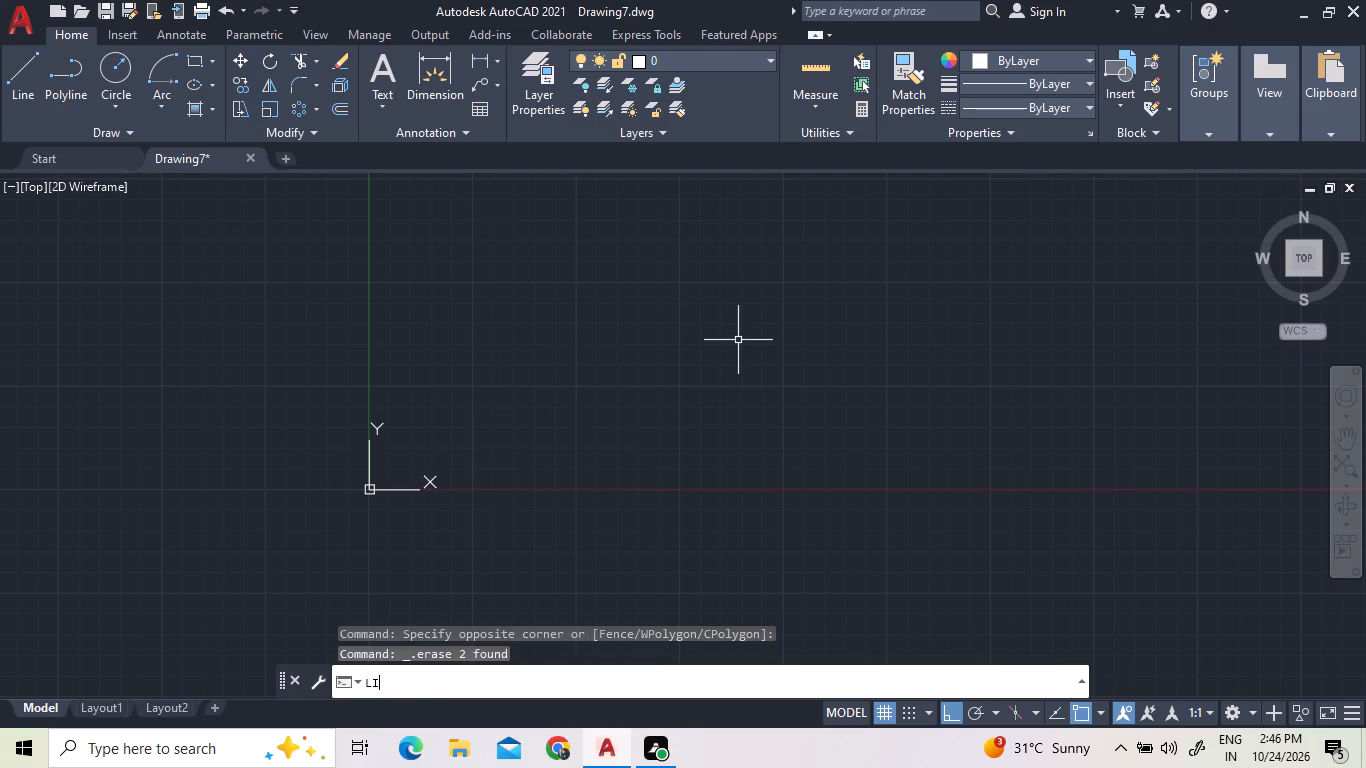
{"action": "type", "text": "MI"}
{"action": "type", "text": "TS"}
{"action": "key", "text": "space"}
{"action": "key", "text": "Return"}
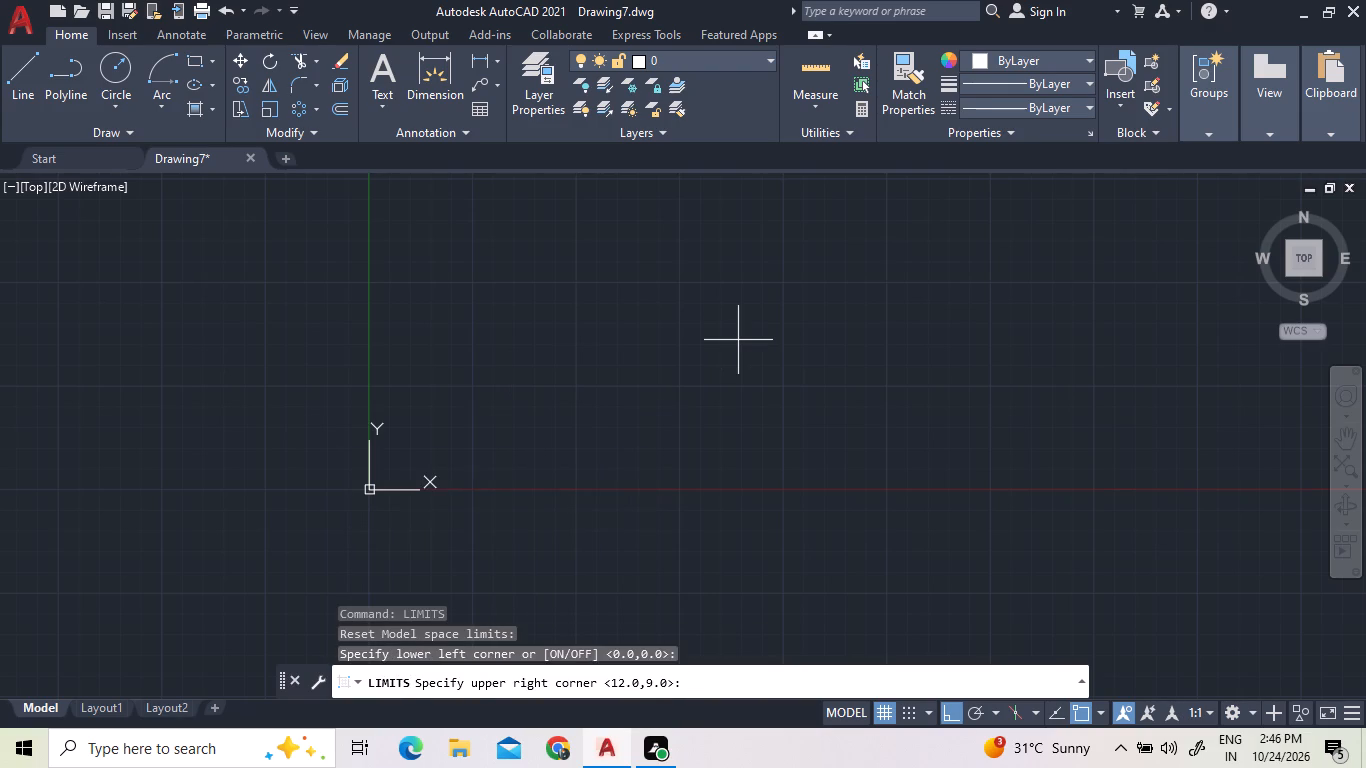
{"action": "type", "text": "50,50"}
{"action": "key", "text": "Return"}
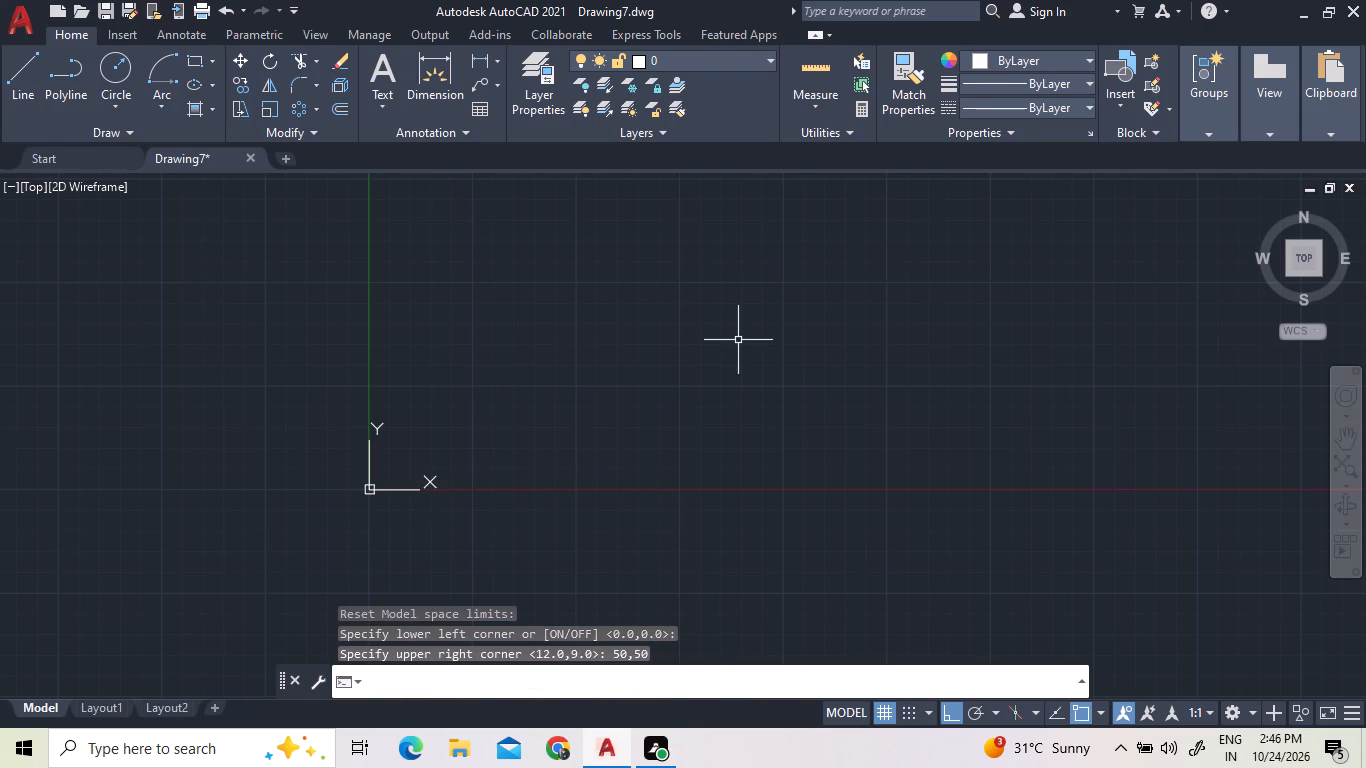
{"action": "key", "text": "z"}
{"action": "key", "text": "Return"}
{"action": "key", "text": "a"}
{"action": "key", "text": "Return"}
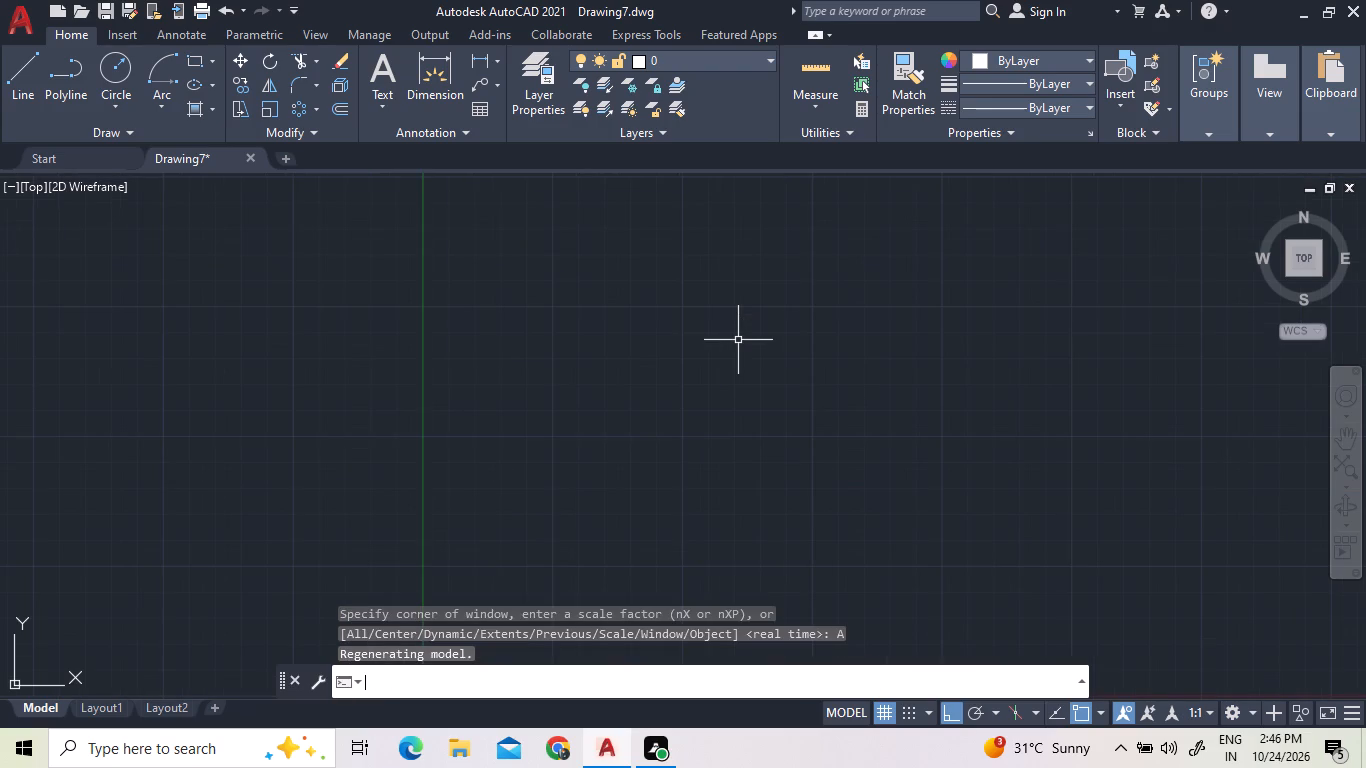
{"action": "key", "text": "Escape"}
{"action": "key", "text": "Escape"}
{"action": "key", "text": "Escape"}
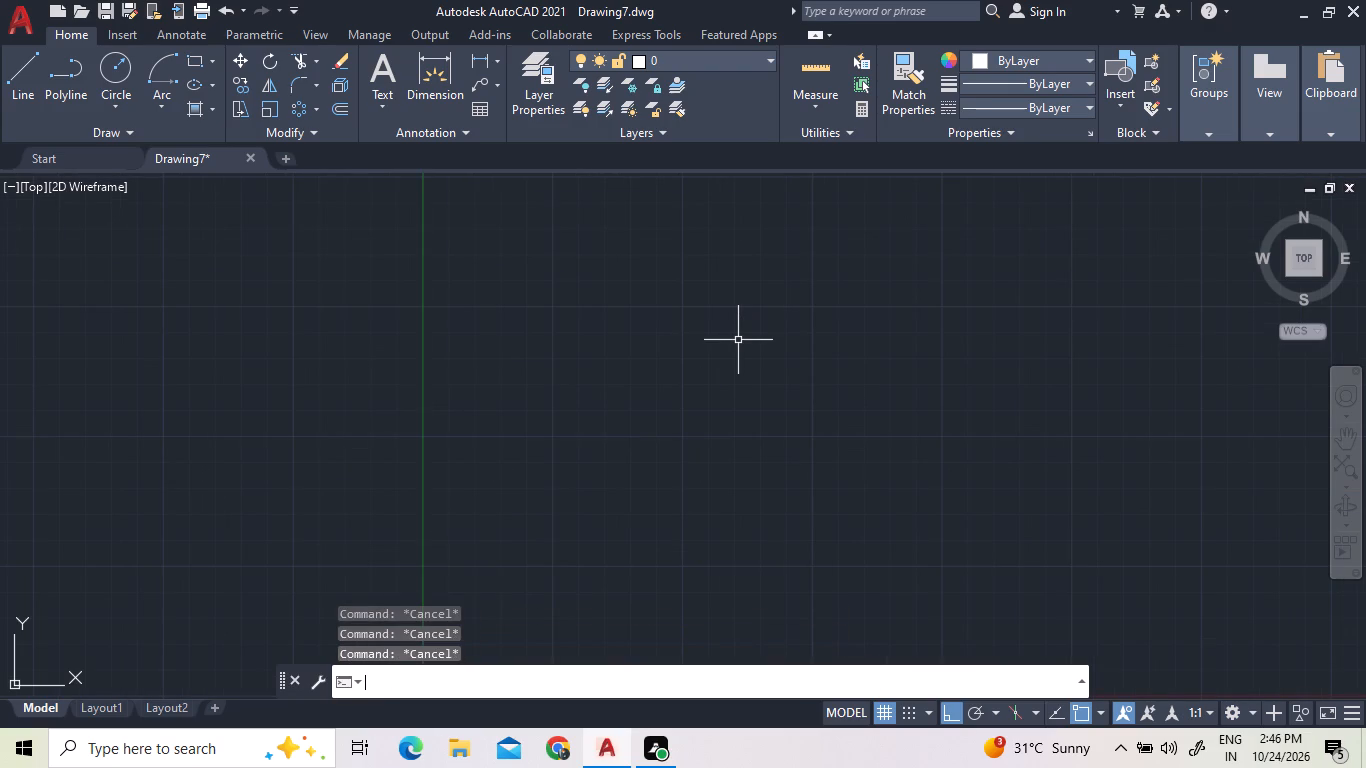
Reset the model space limits to 0,0 for the lower corner and 2000,2000 for the upper corner, and zoom to show all.
{"action": "type", "text": "LIMITS"}
{"action": "key", "text": "Return"}
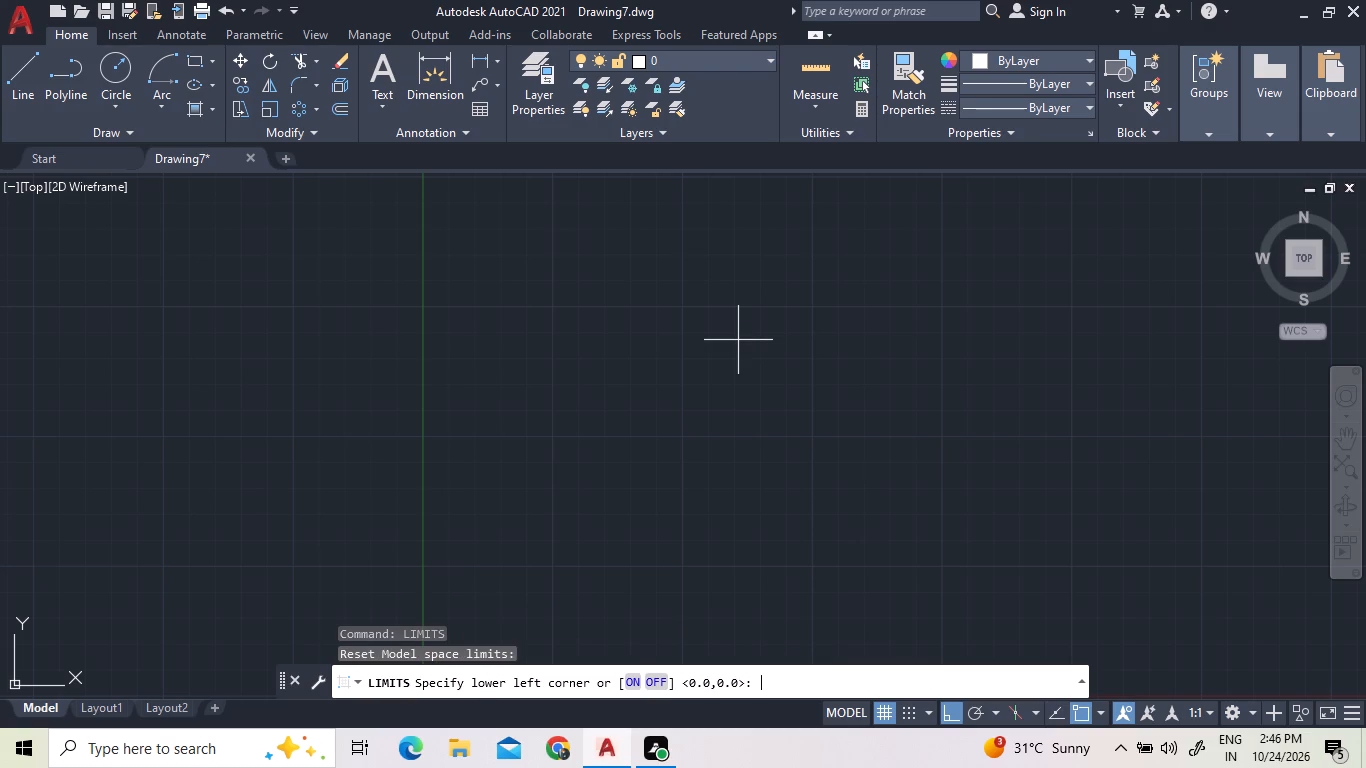
{"action": "key", "text": "Return"}
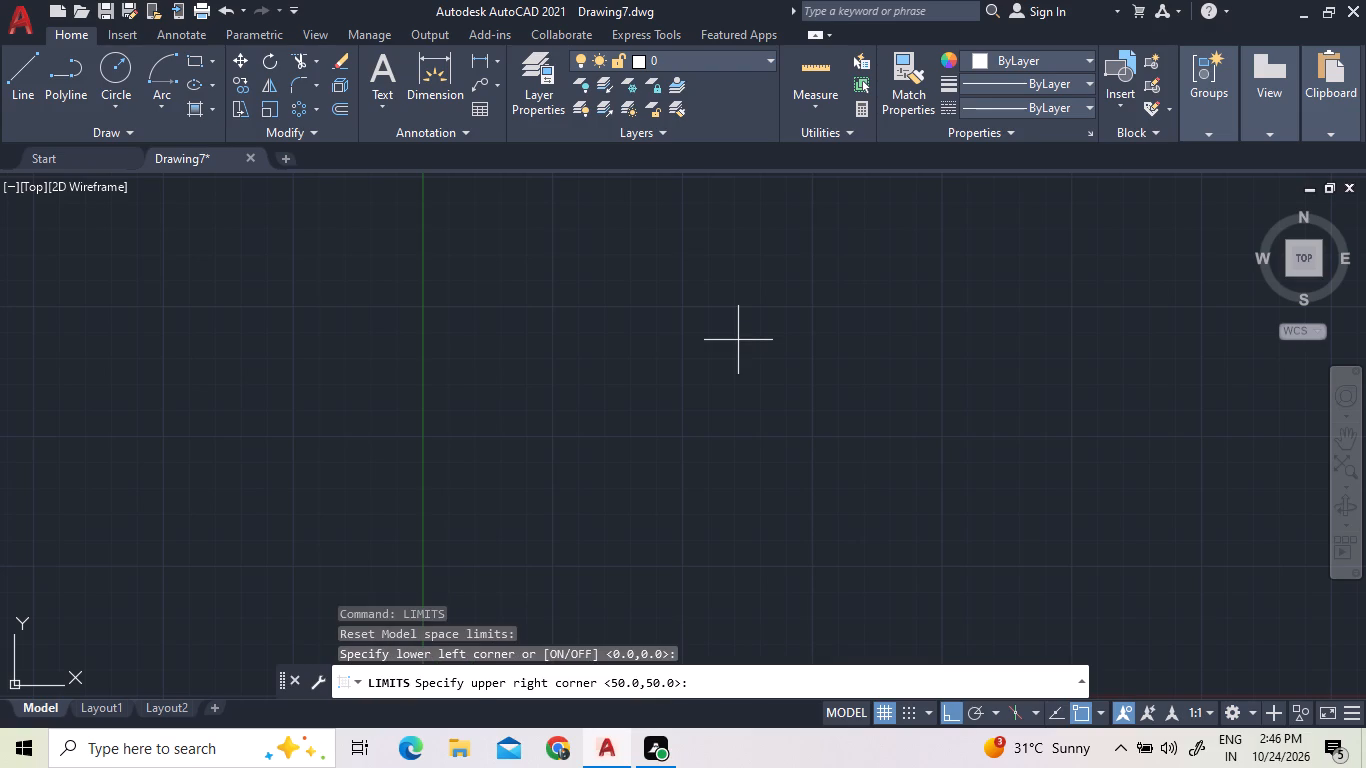
{"action": "type", "text": "5000"}
{"action": "key", "text": "BackSpace"}
{"action": "key", "text": "BackSpace"}
{"action": "key", "text": "BackSpace"}
{"action": "key", "text": "BackSpace"}
{"action": "type", "text": "2000"}
{"action": "type", "text": ",20000"}
{"action": "key", "text": "BackSpace"}
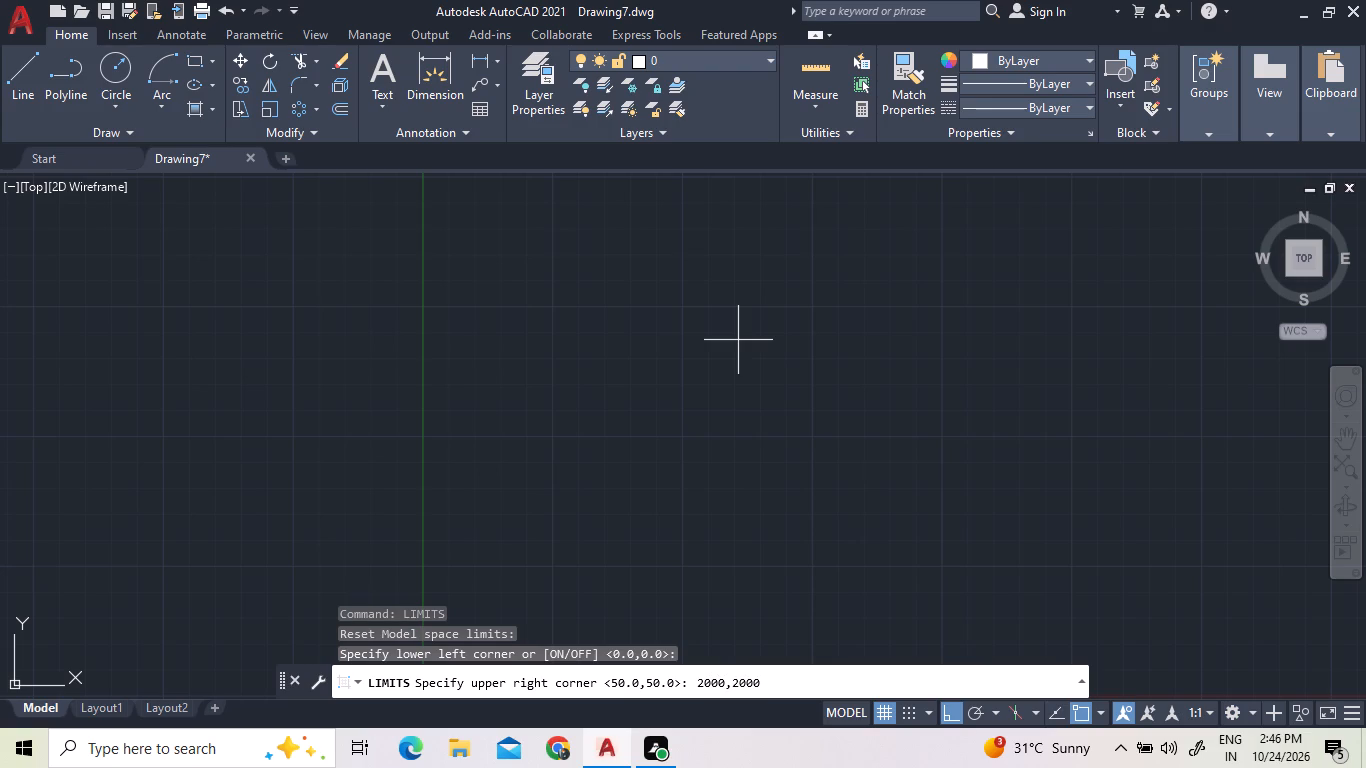
{"action": "key", "text": "Return"}
{"action": "key", "text": "z"}
{"action": "key", "text": "Return"}
{"action": "key", "text": "a"}
{"action": "key", "text": "Return"}
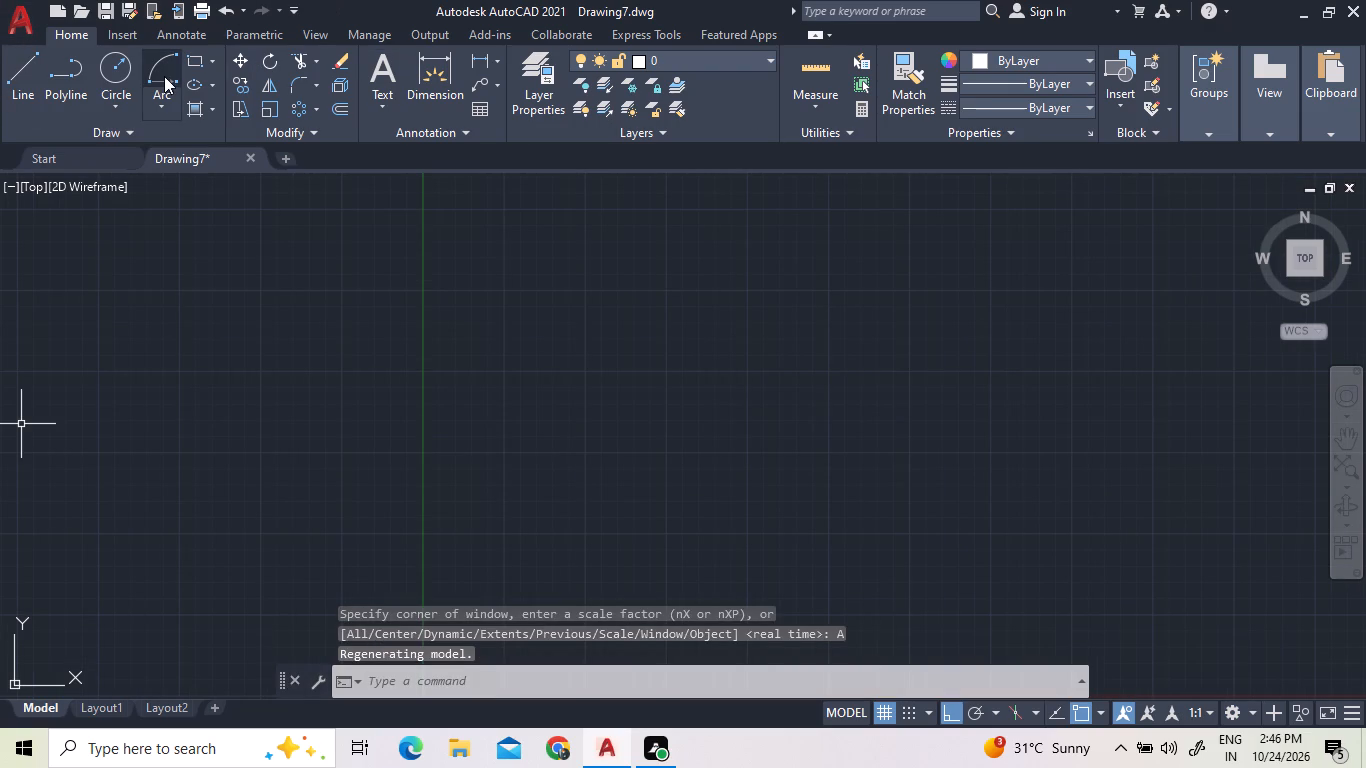
Draw a rectangle by dimensions with a length of 1356 and a width of 816.
{"action": "left_click", "coordinate": [194, 59]}
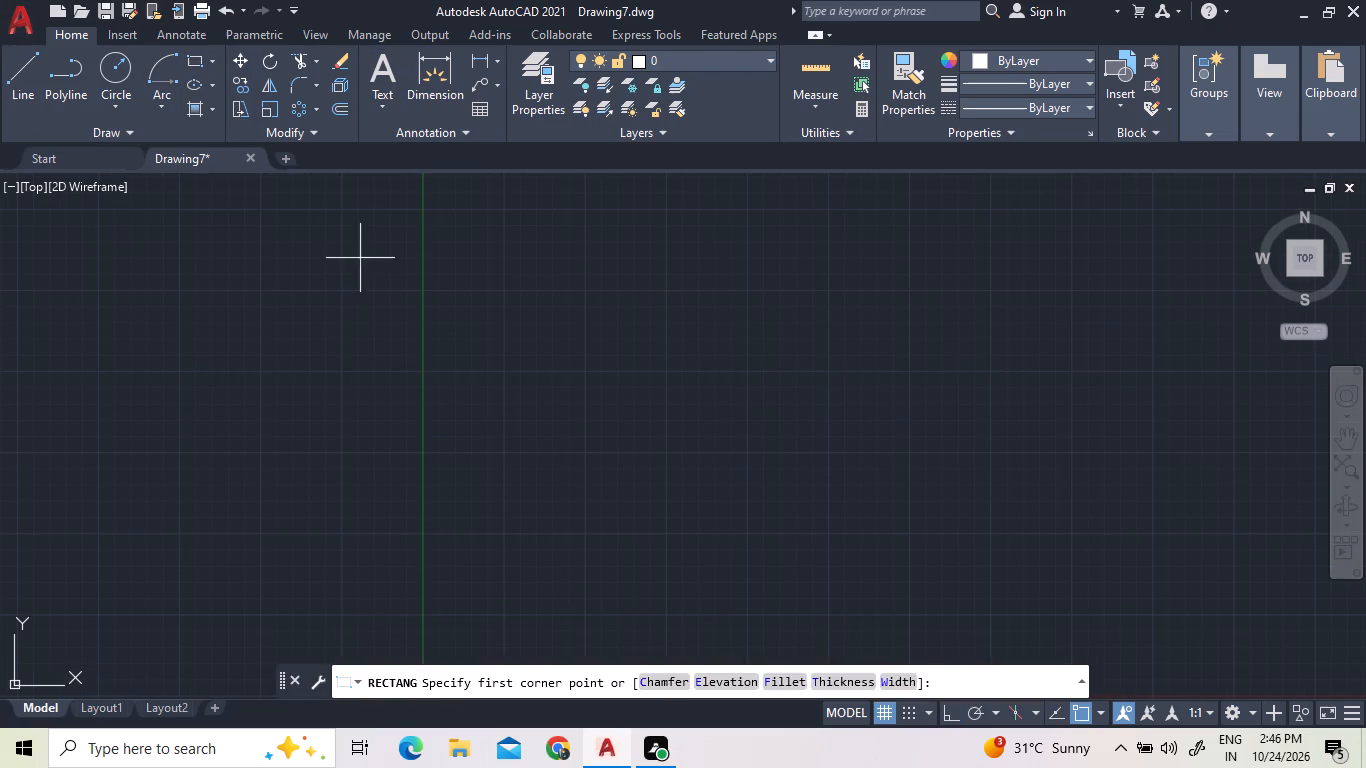
{"action": "left_click", "coordinate": [353, 221]}
{"action": "type", "text": "D"}
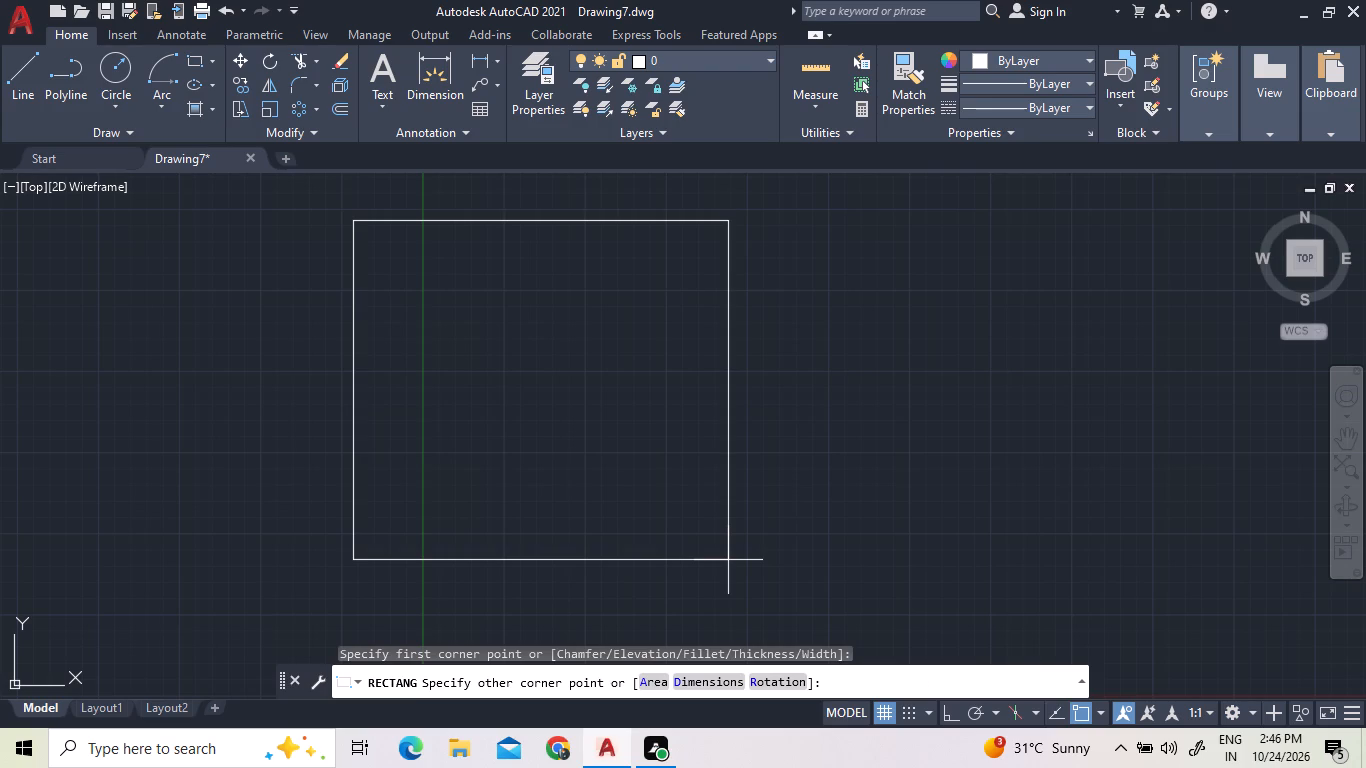
{"action": "key", "text": "space"}
{"action": "type", "text": "1356"}
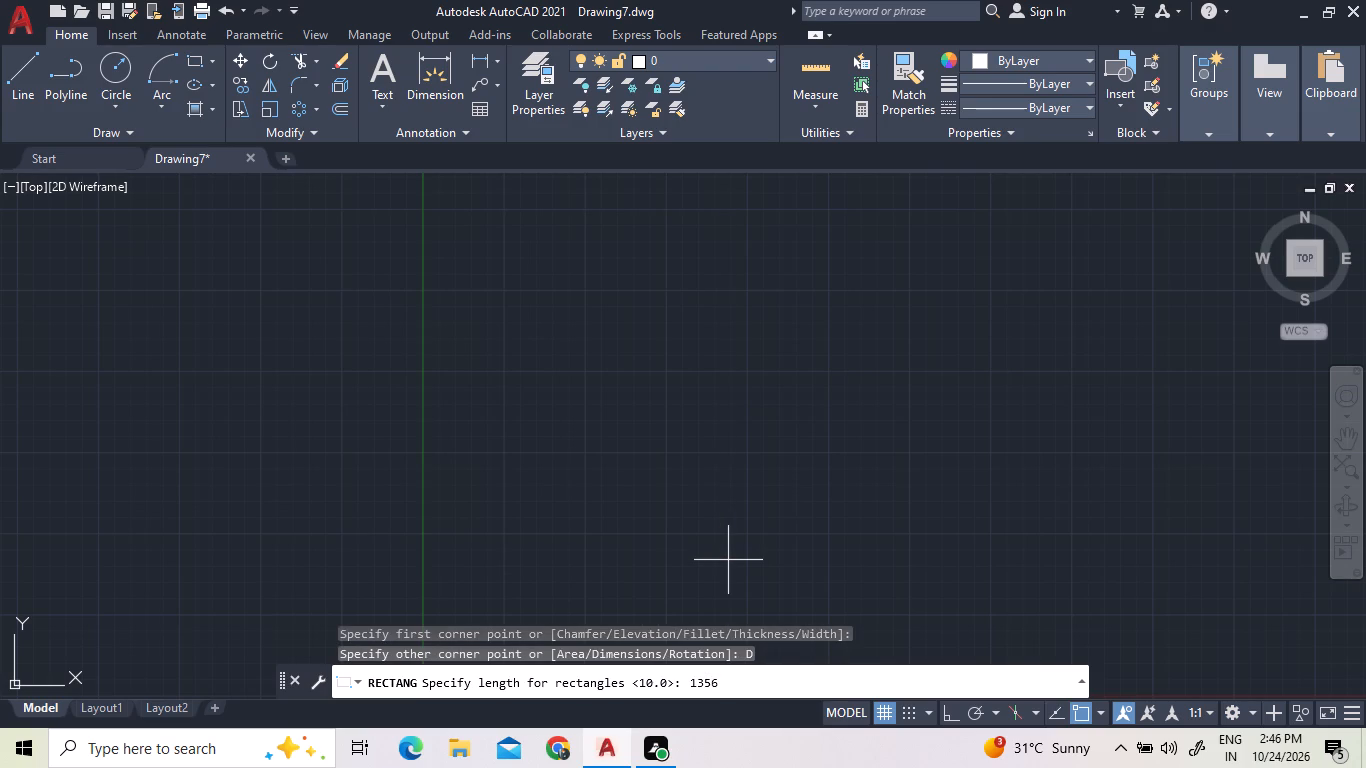
{"action": "key", "text": "Return"}
{"action": "key", "text": "8"}
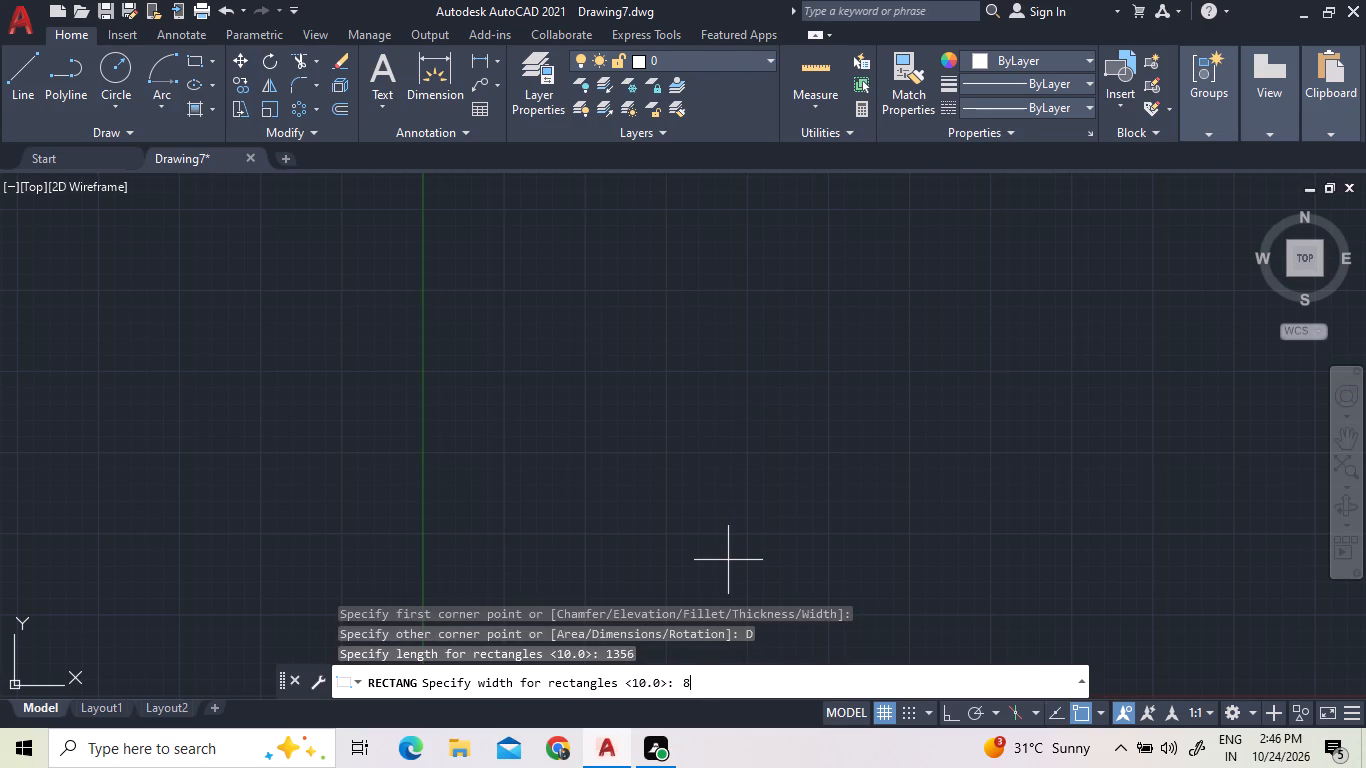
{"action": "type", "text": "16"}
{"action": "key", "text": "Return"}
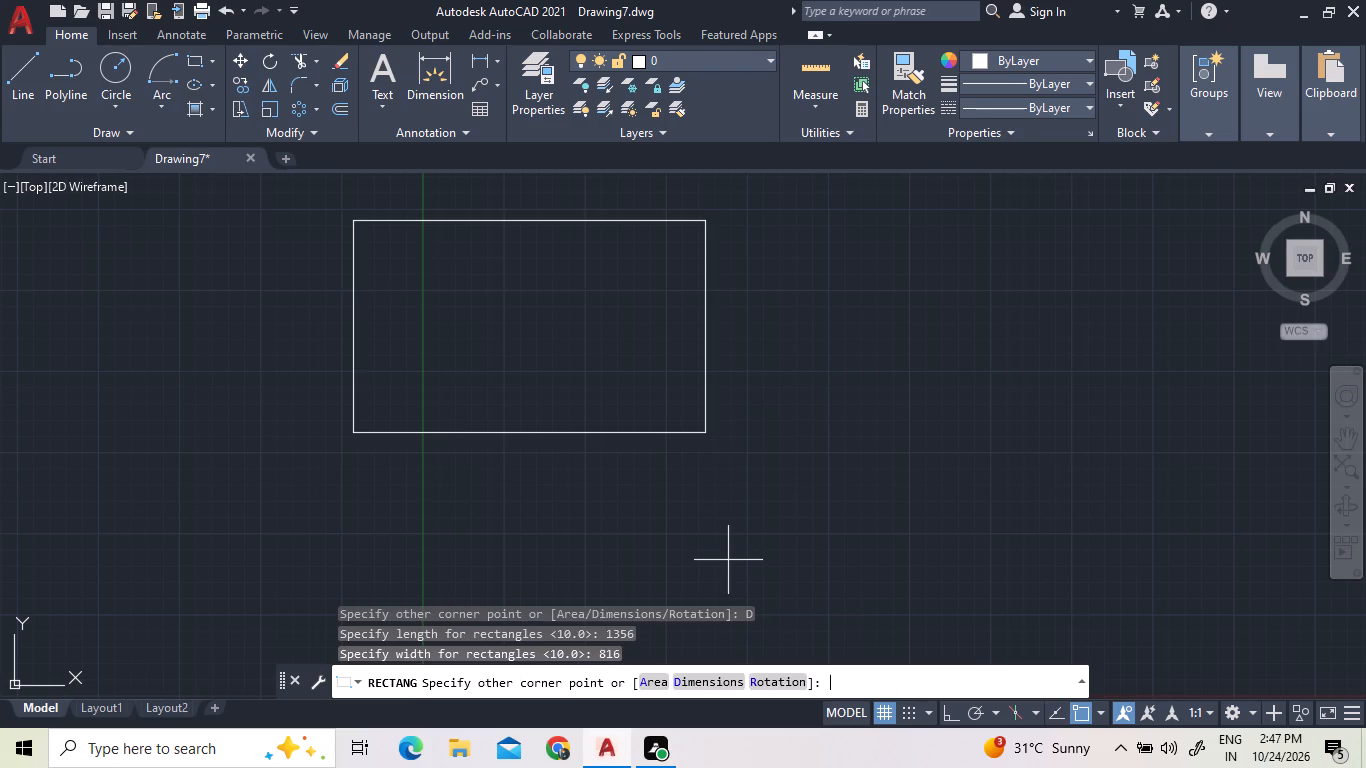
{"action": "scroll", "coordinate": [985, 426], "scroll_direction": "down", "scroll_amount": 3}
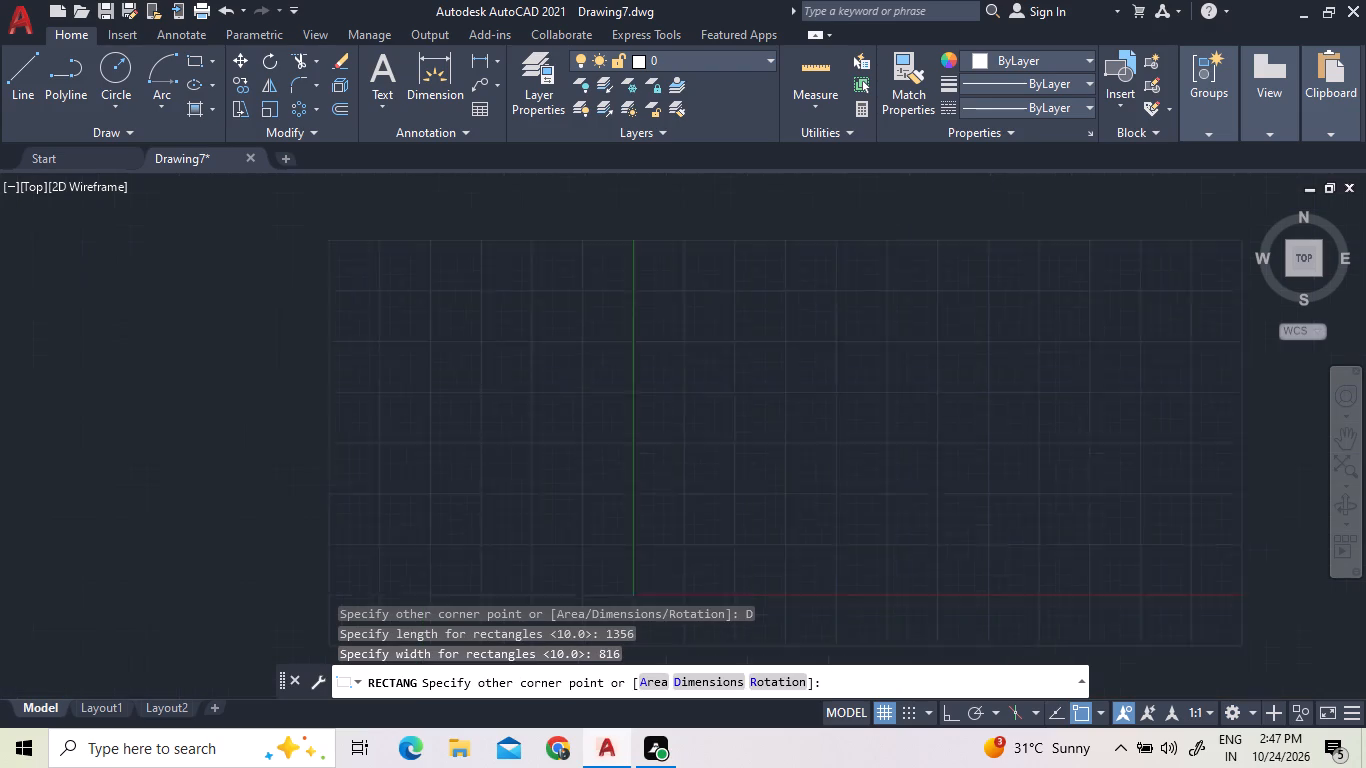
{"action": "scroll", "coordinate": [985, 437], "scroll_direction": "down", "scroll_amount": 2}
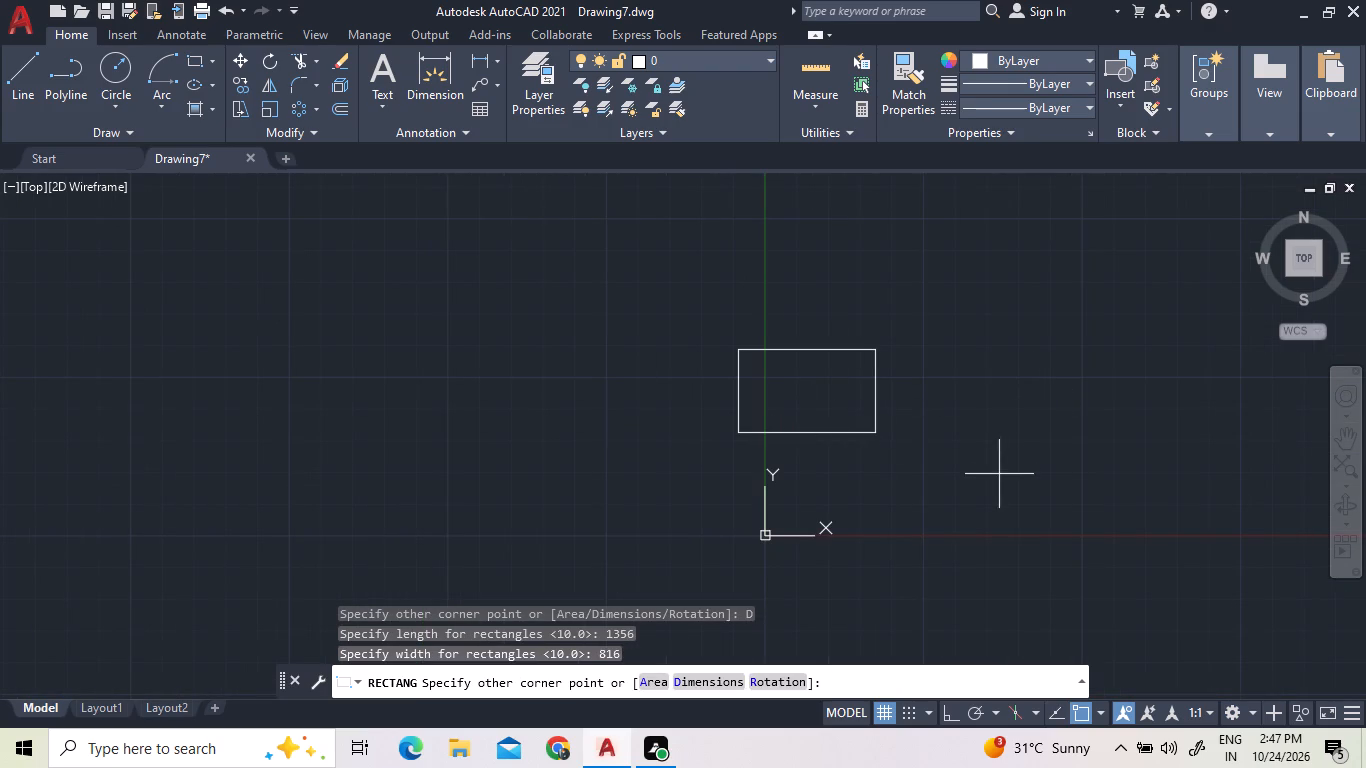
{"action": "left_click", "coordinate": [999, 474]}
Move the rectangle with ortho mode off so its lower-left corner lies just inside the positive X and Y axes near the origin.
{"action": "scroll", "coordinate": [995, 451], "scroll_direction": "up", "scroll_amount": 2}
{"action": "scroll", "coordinate": [959, 437], "scroll_direction": "down", "scroll_amount": 2}
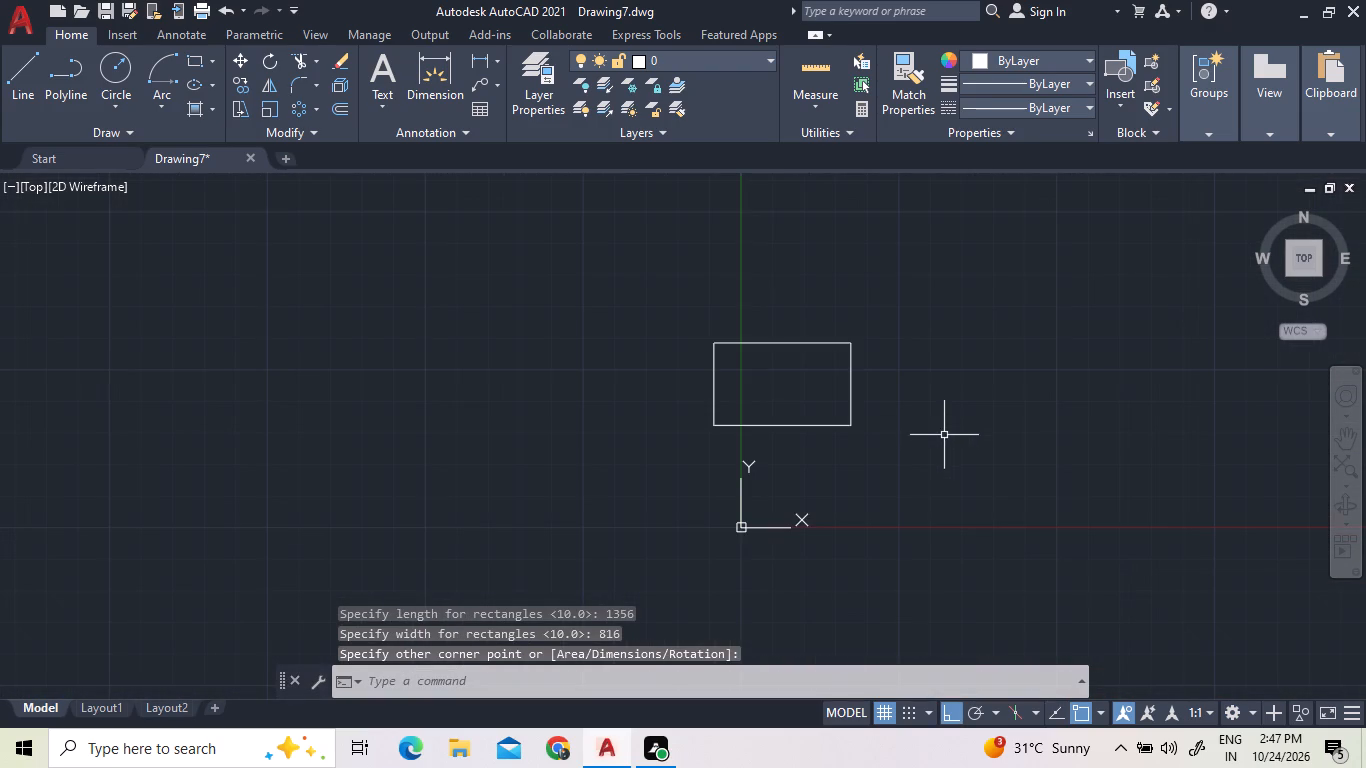
{"action": "left_click", "coordinate": [917, 451]}
{"action": "left_click", "coordinate": [812, 385]}
{"action": "right_click", "coordinate": [812, 384]}
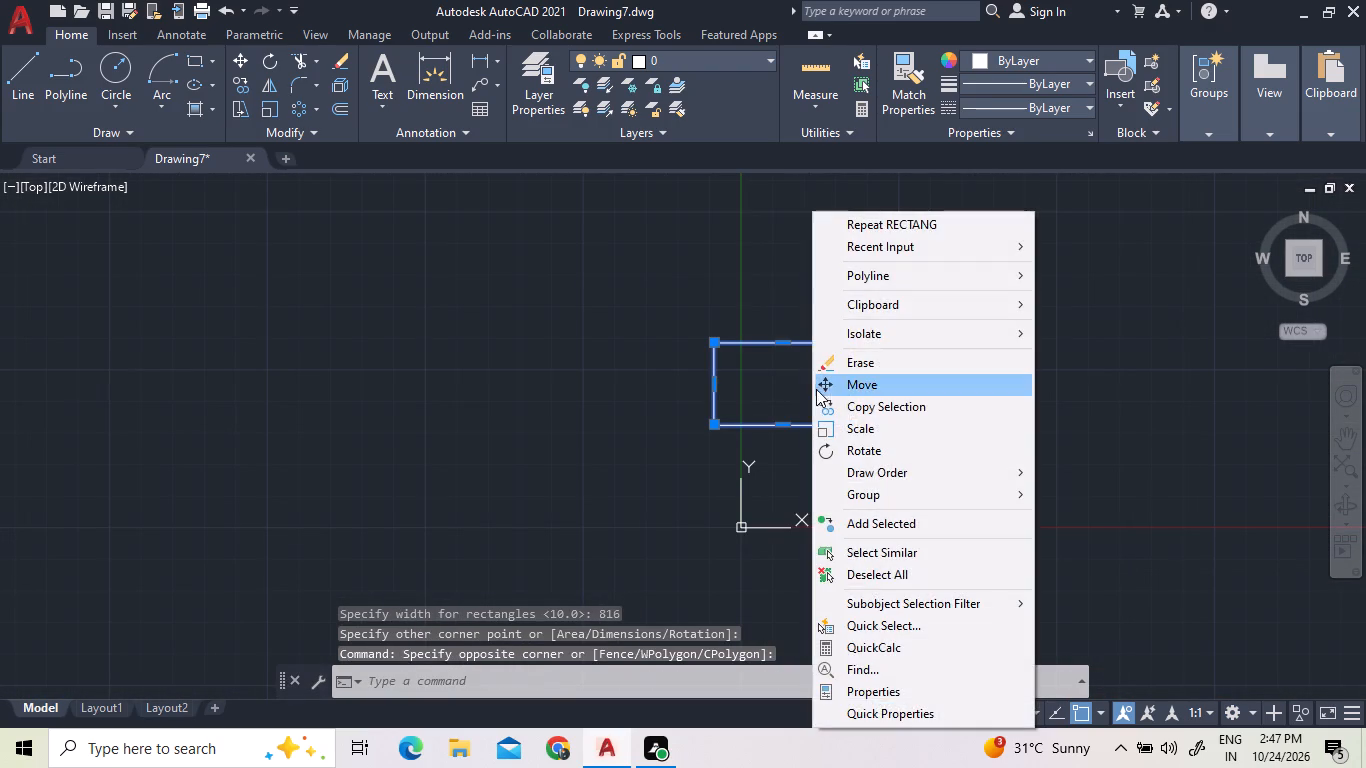
{"action": "double_click", "coordinate": [823, 388]}
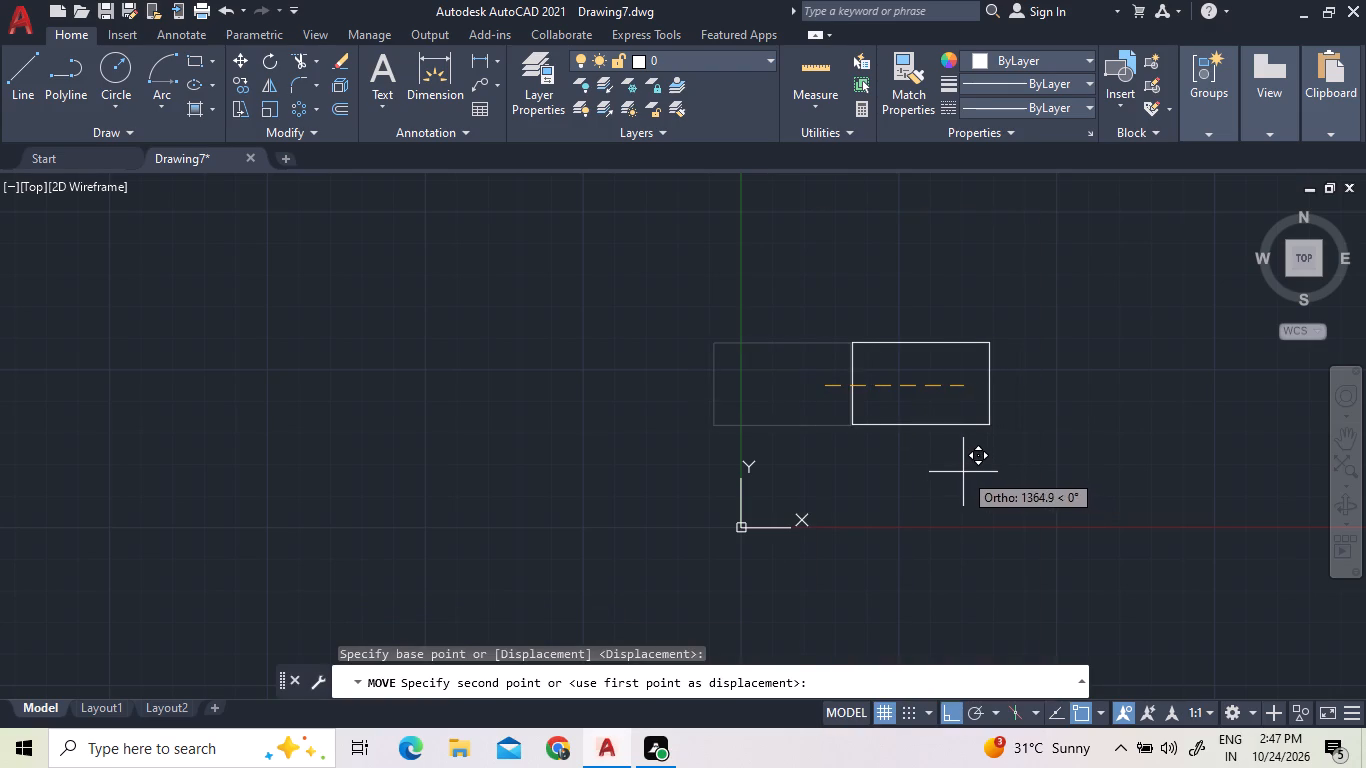
{"action": "key", "text": "F8"}
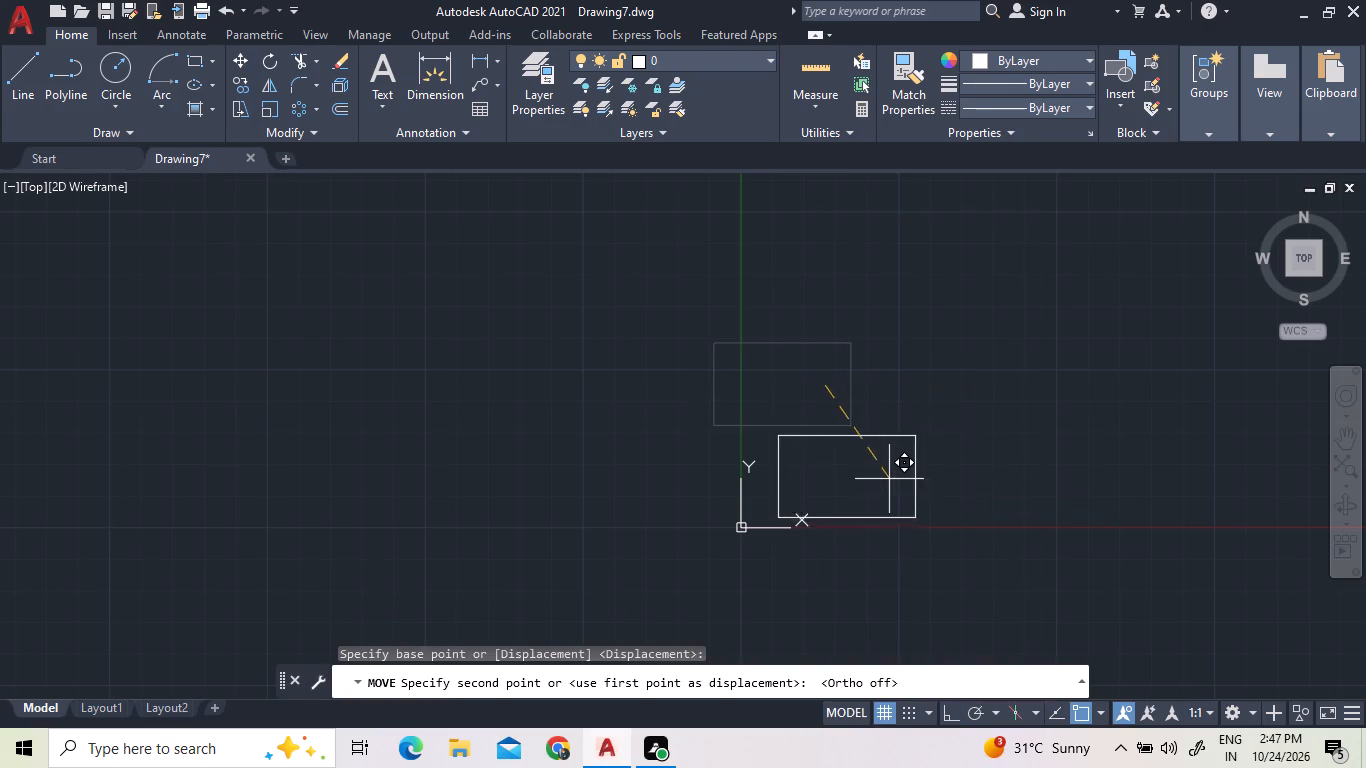
{"action": "scroll", "coordinate": [889, 479], "scroll_direction": "up", "scroll_amount": 4}
{"action": "scroll", "coordinate": [886, 457], "scroll_direction": "down", "scroll_amount": 4}
{"action": "scroll", "coordinate": [854, 487], "scroll_direction": "up", "scroll_amount": 3}
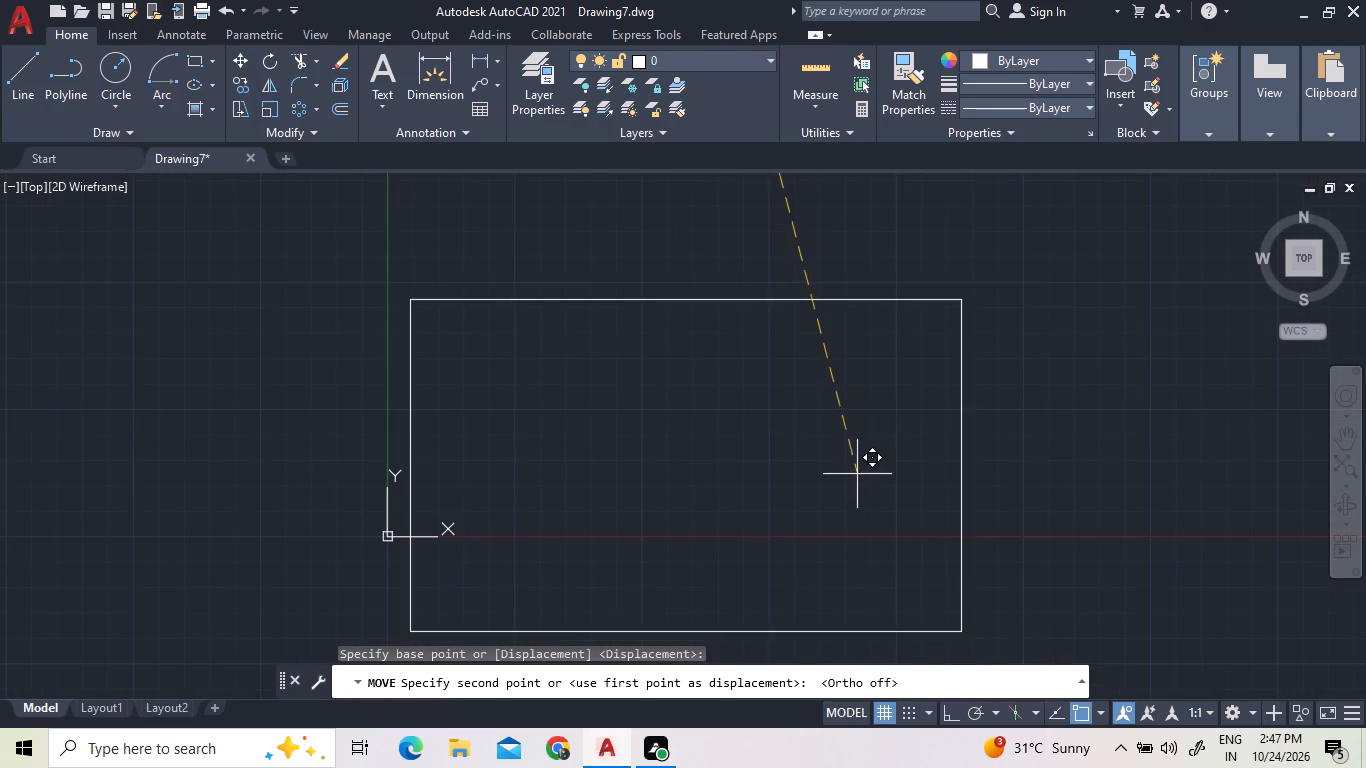
{"action": "scroll", "coordinate": [863, 364], "scroll_direction": "down", "scroll_amount": 1}
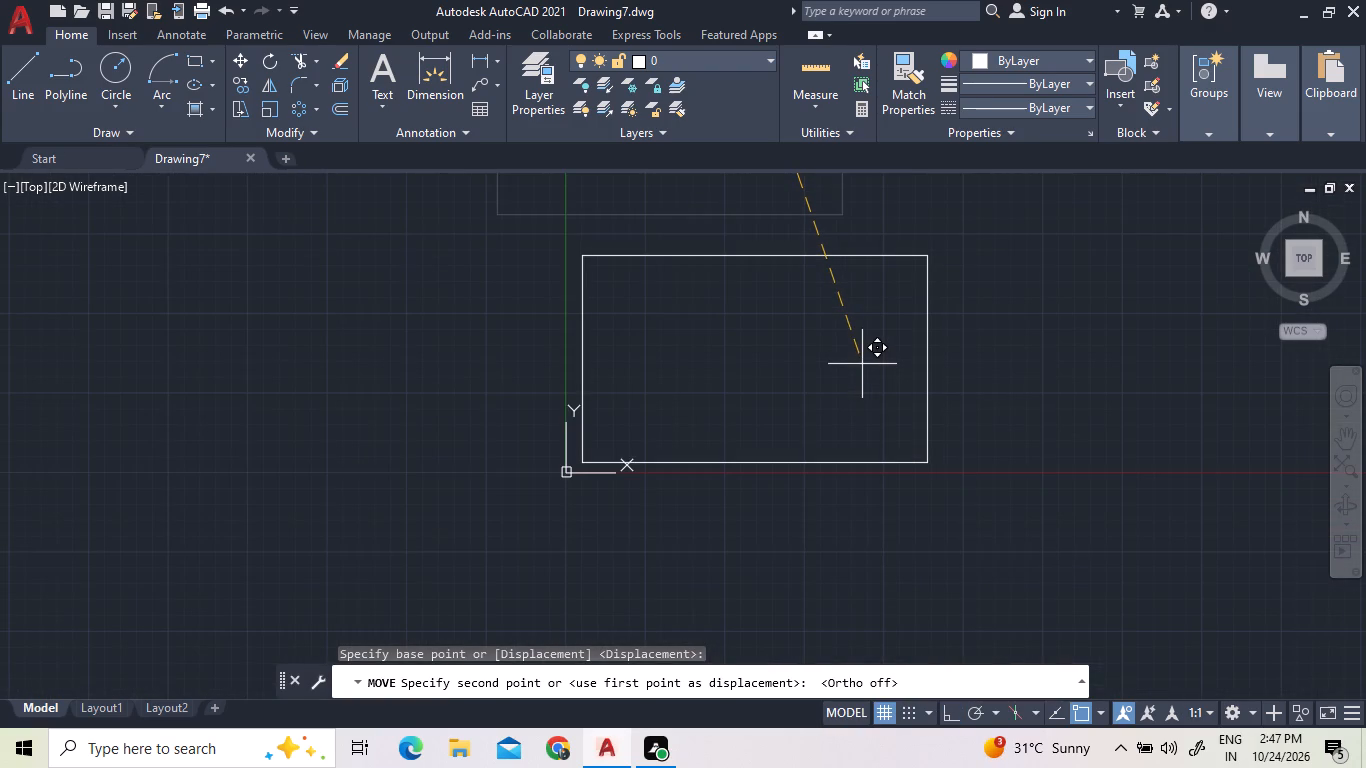
{"action": "left_click", "coordinate": [862, 357]}
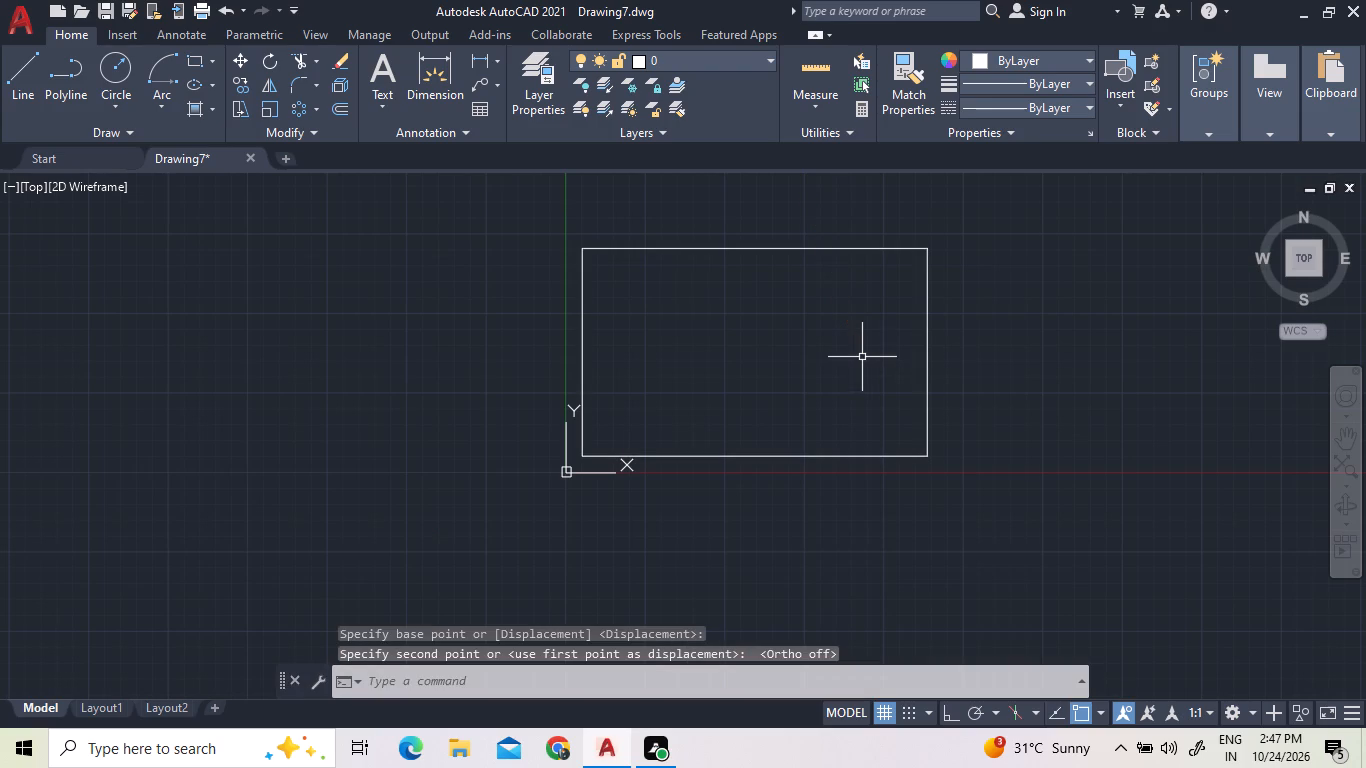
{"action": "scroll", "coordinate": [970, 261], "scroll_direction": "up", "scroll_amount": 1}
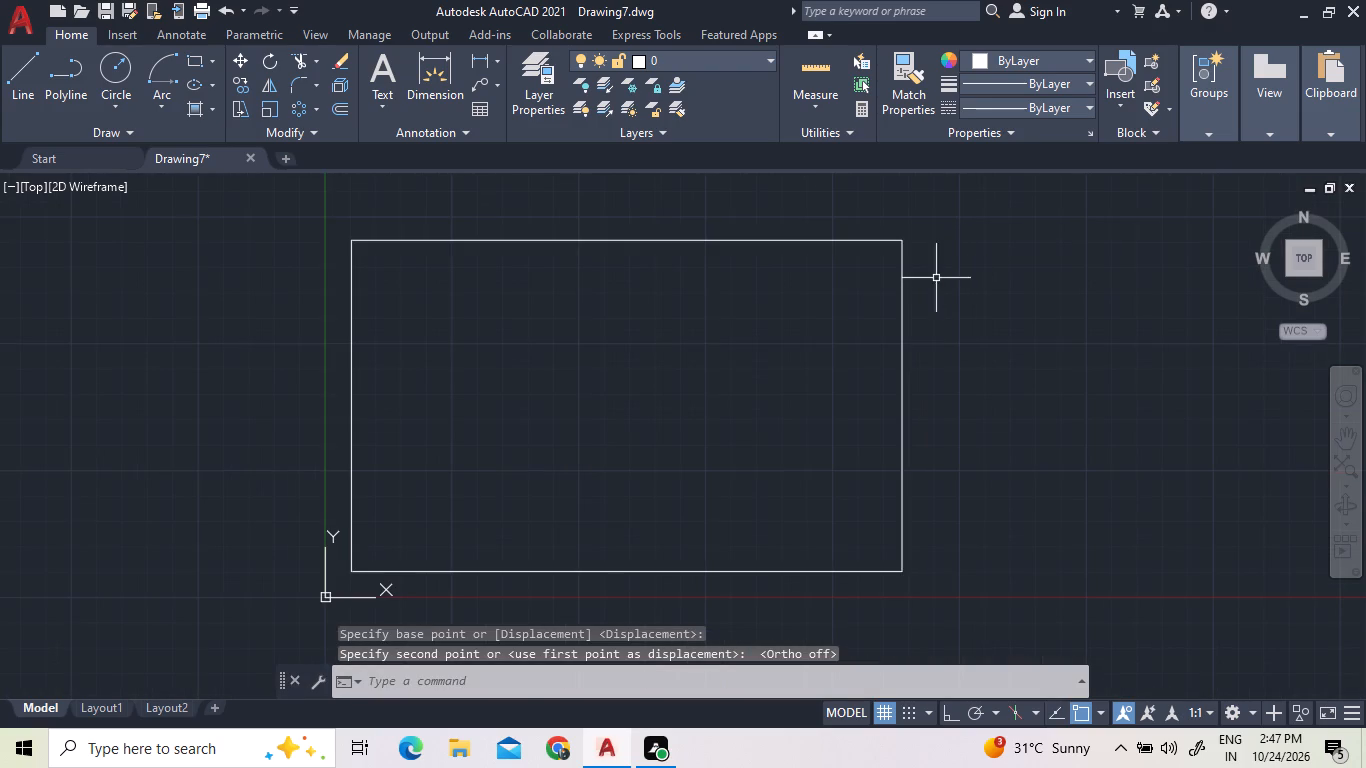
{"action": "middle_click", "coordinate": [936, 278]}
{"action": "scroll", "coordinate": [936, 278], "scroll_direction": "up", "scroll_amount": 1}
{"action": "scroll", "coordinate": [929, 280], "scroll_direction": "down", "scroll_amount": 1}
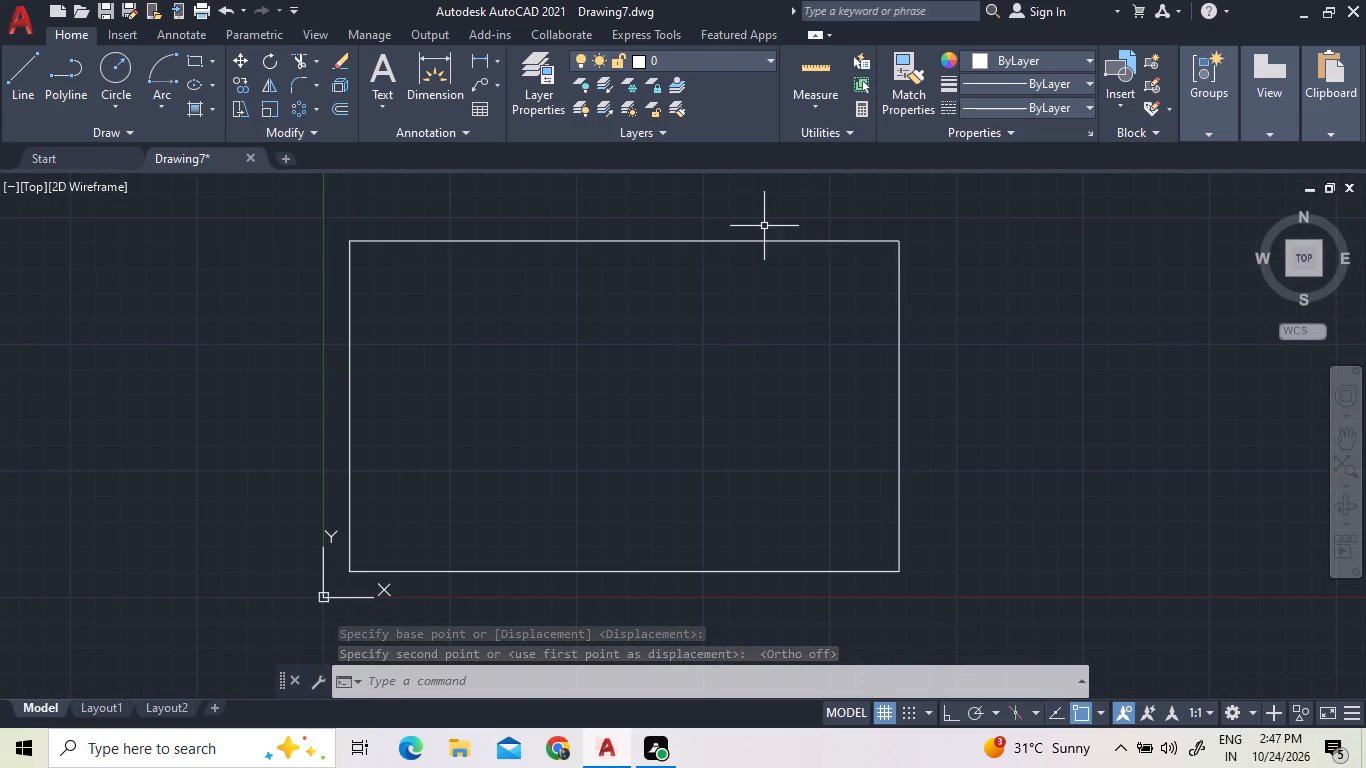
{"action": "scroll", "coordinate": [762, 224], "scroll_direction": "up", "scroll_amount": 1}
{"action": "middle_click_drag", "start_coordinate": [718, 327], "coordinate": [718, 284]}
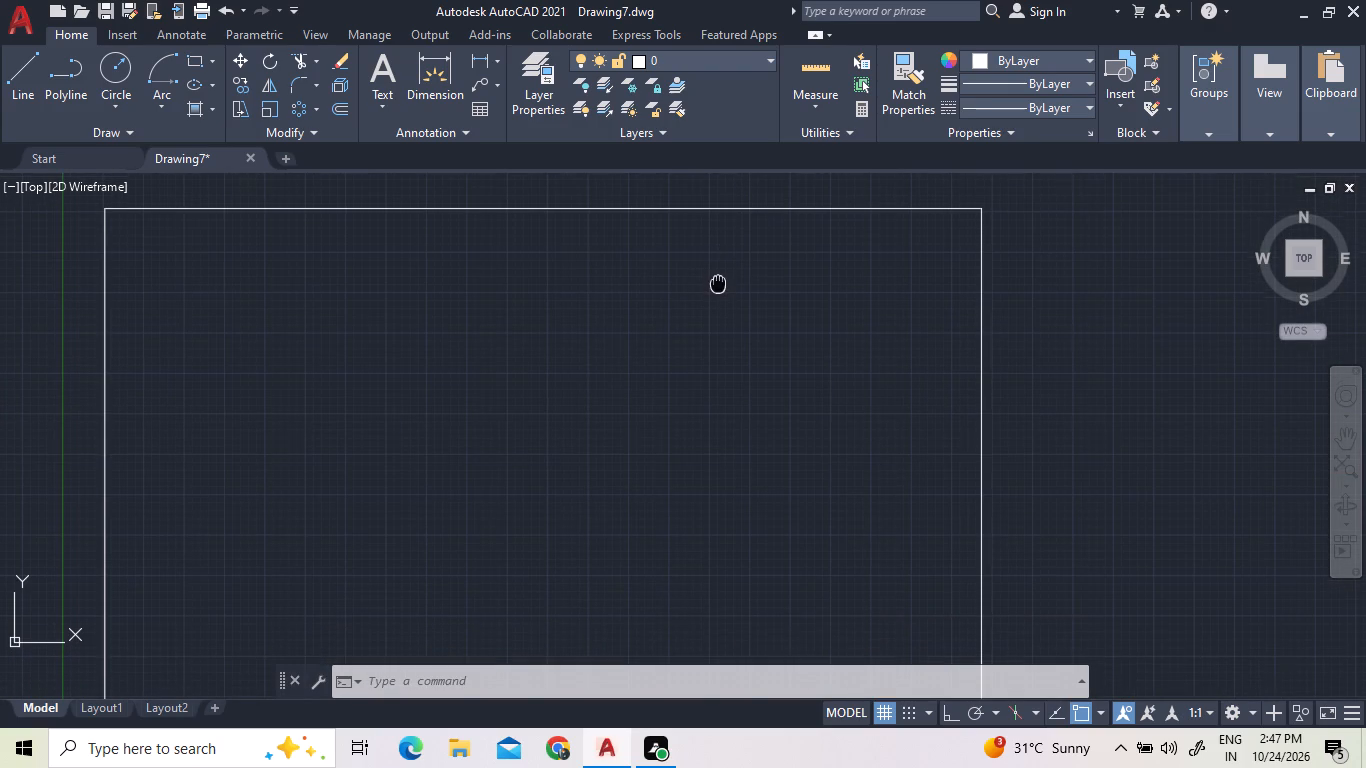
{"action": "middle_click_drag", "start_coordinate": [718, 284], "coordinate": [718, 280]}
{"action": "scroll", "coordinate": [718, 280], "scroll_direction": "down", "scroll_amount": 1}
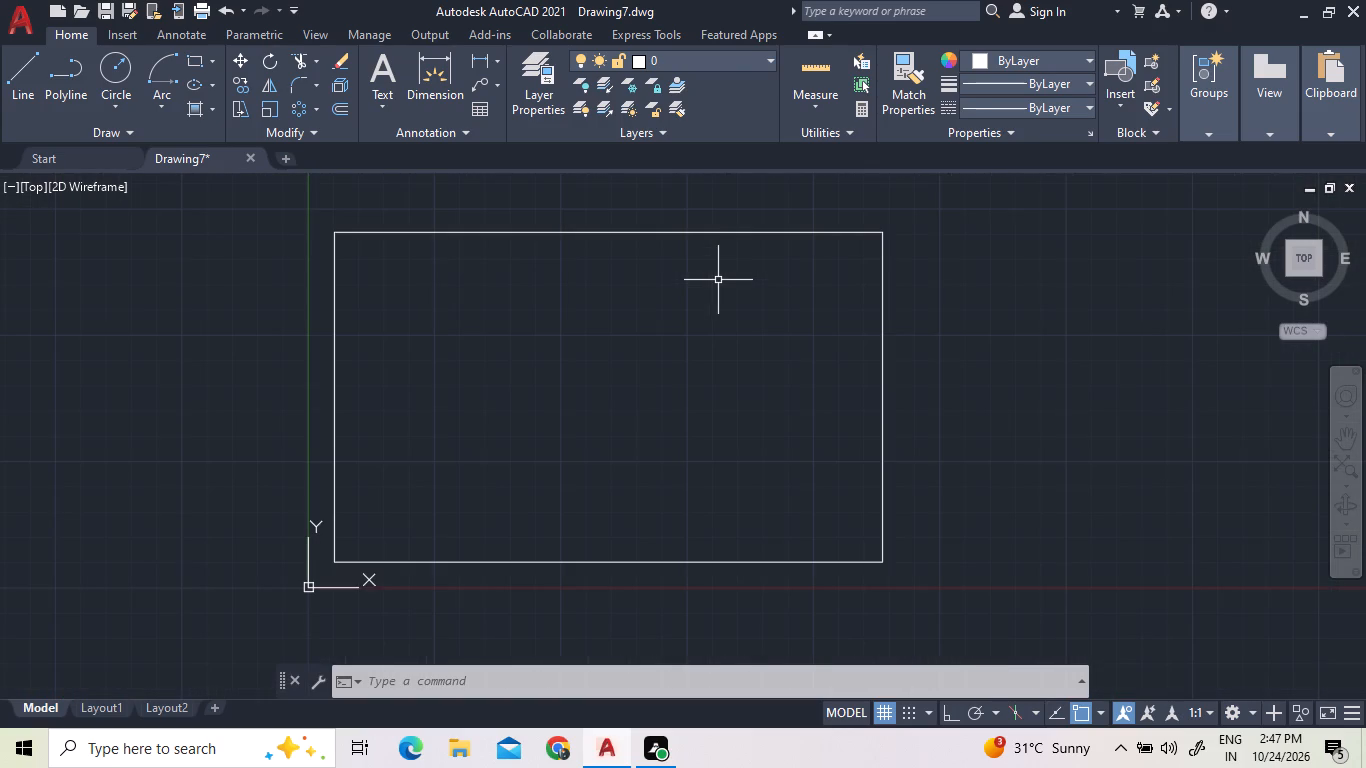
Explode the 1356 by 816 rectangle into separate lines.
{"action": "left_click", "coordinate": [903, 298]}
{"action": "left_click", "coordinate": [871, 284]}
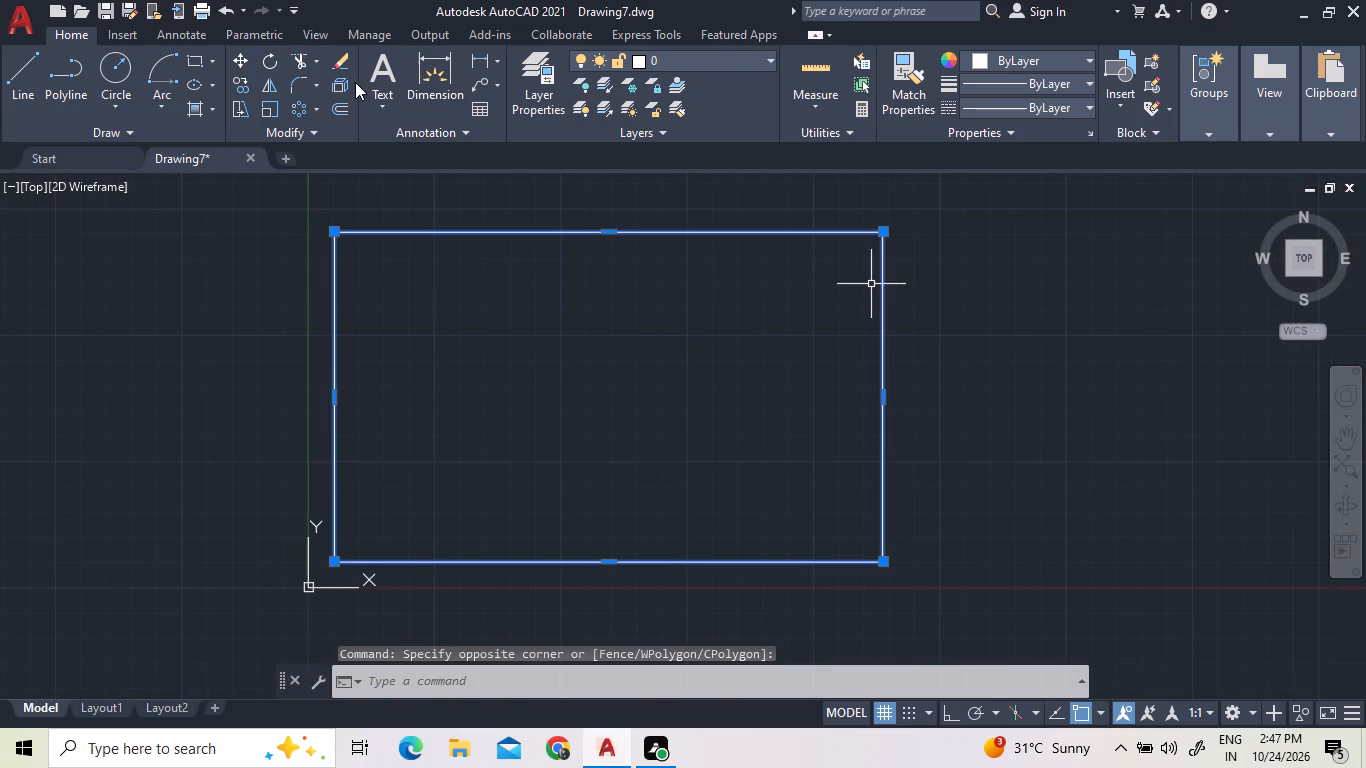
{"action": "left_click", "coordinate": [339, 82]}
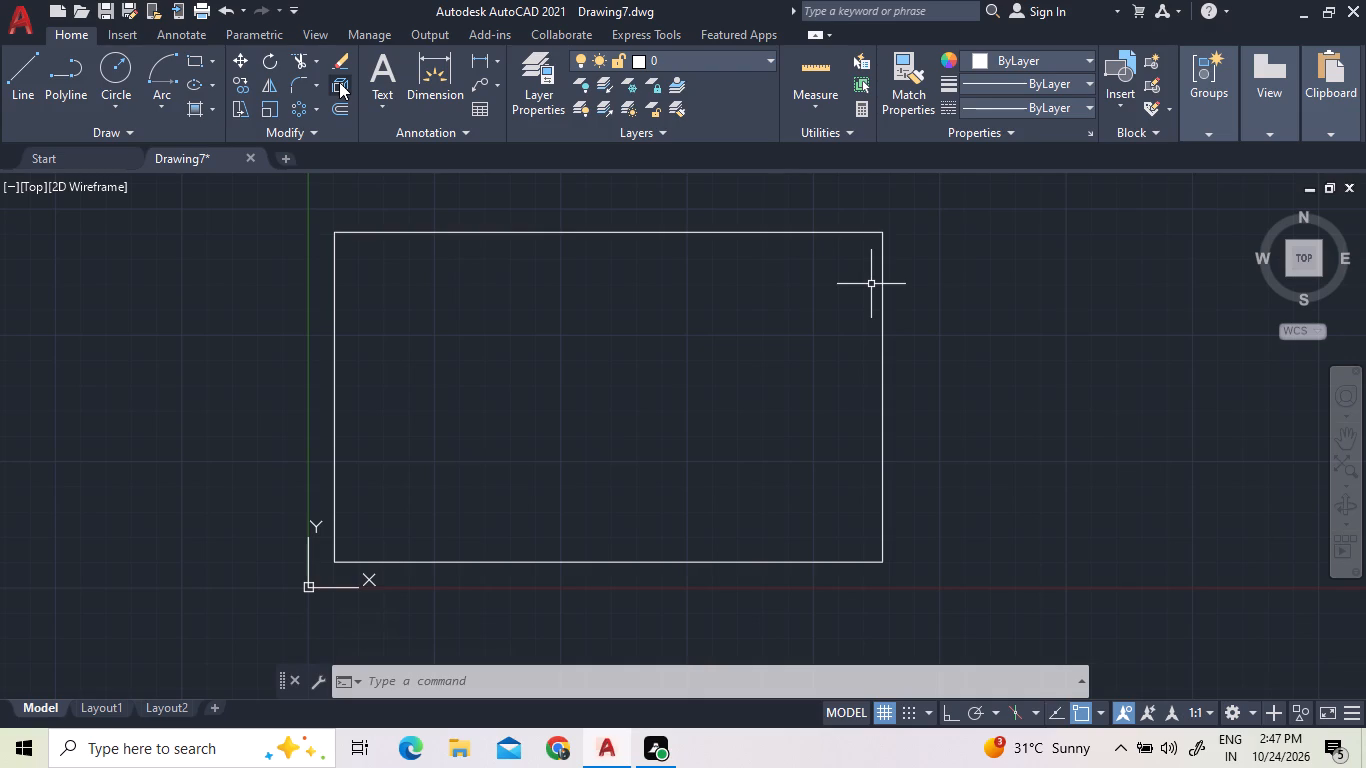
Offset all four edges of the exploded rectangle inward by 25.
{"action": "left_click", "coordinate": [338, 105]}
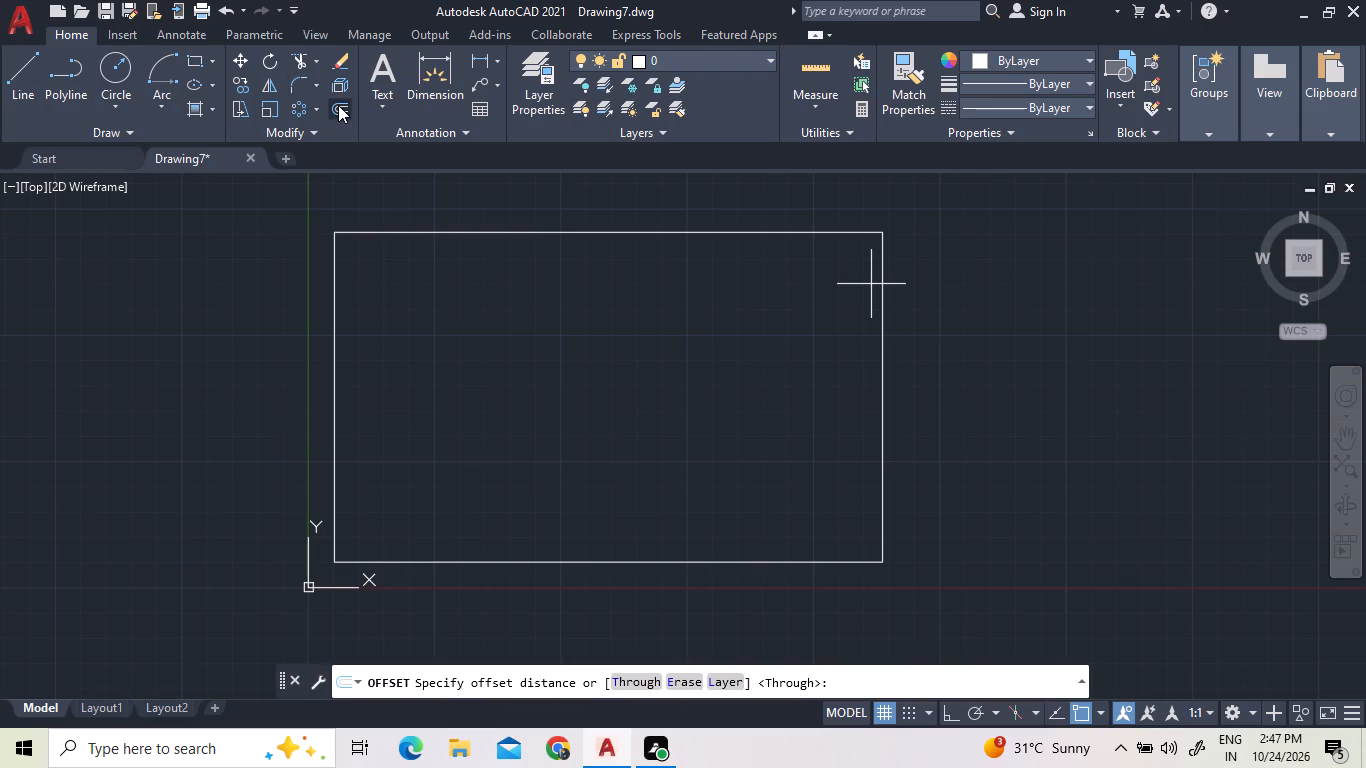
{"action": "key", "text": "0"}
{"action": "key", "text": "BackSpace"}
{"action": "type", "text": "25"}
{"action": "key", "text": "Return"}
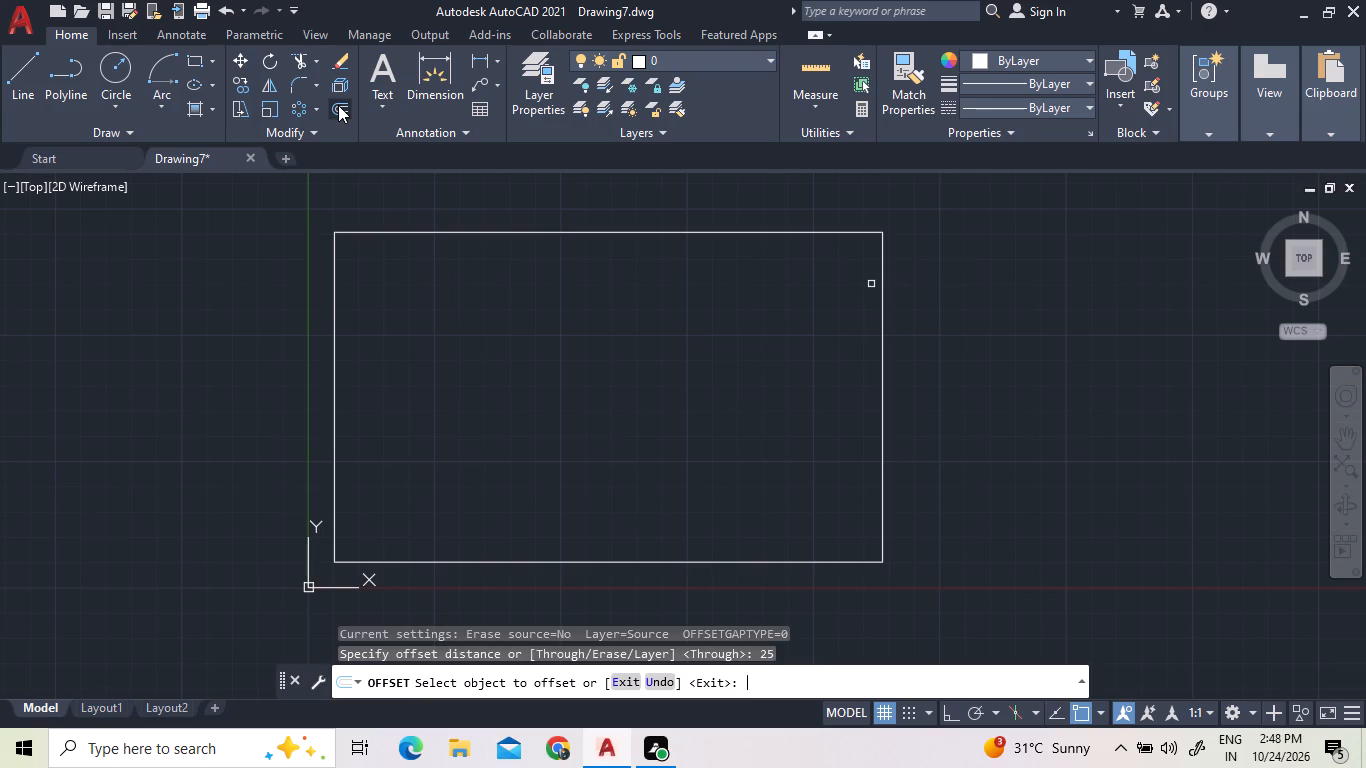
{"action": "left_click", "coordinate": [334, 297]}
{"action": "left_click", "coordinate": [398, 322]}
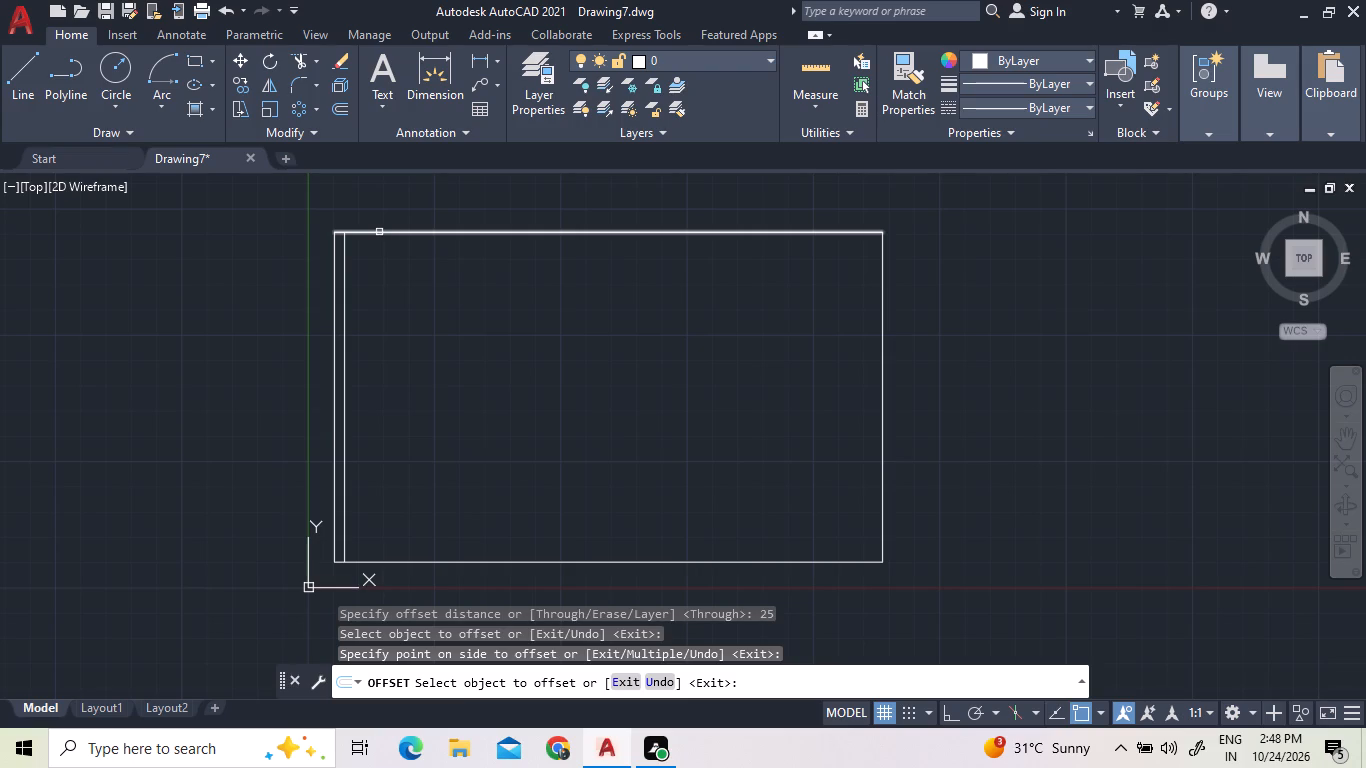
{"action": "left_click", "coordinate": [379, 232]}
{"action": "left_click", "coordinate": [386, 252]}
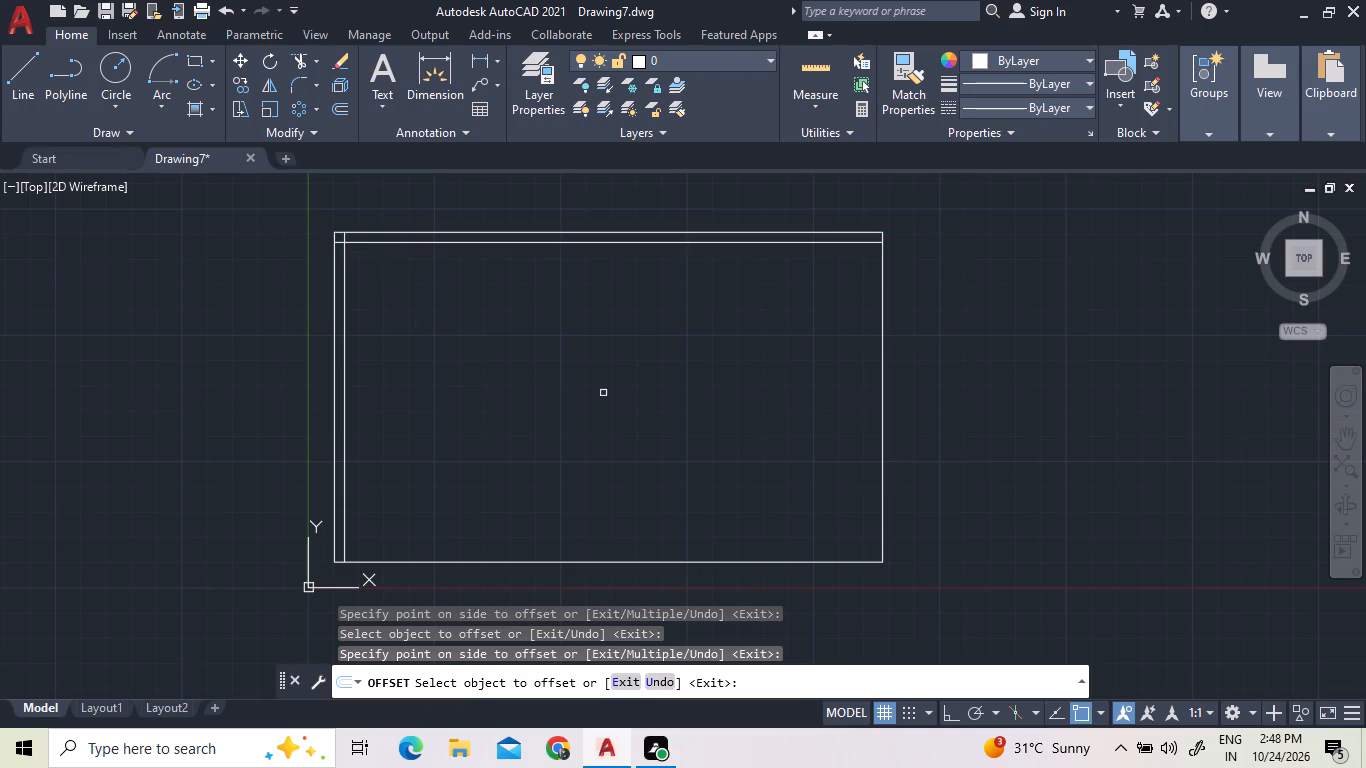
{"action": "left_click", "coordinate": [883, 365]}
{"action": "left_click", "coordinate": [870, 366]}
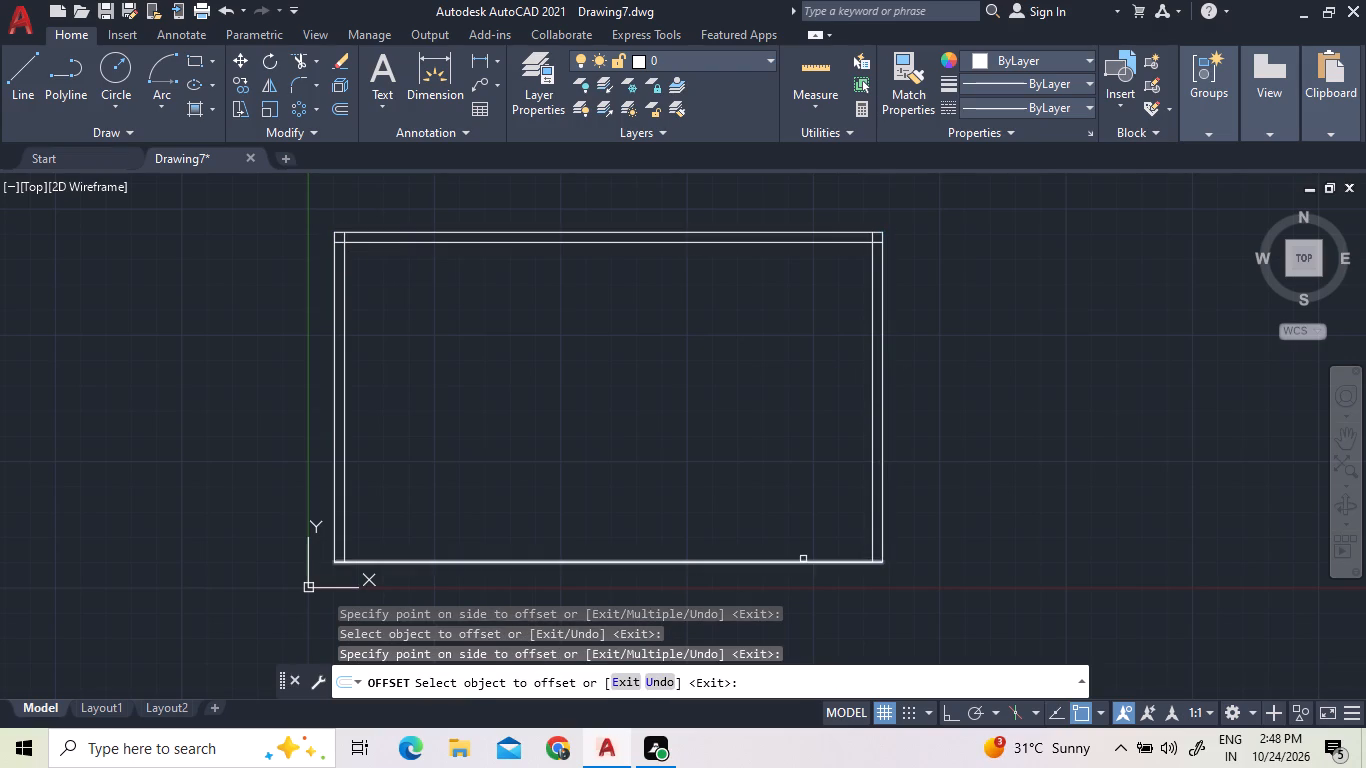
{"action": "left_click", "coordinate": [803, 559]}
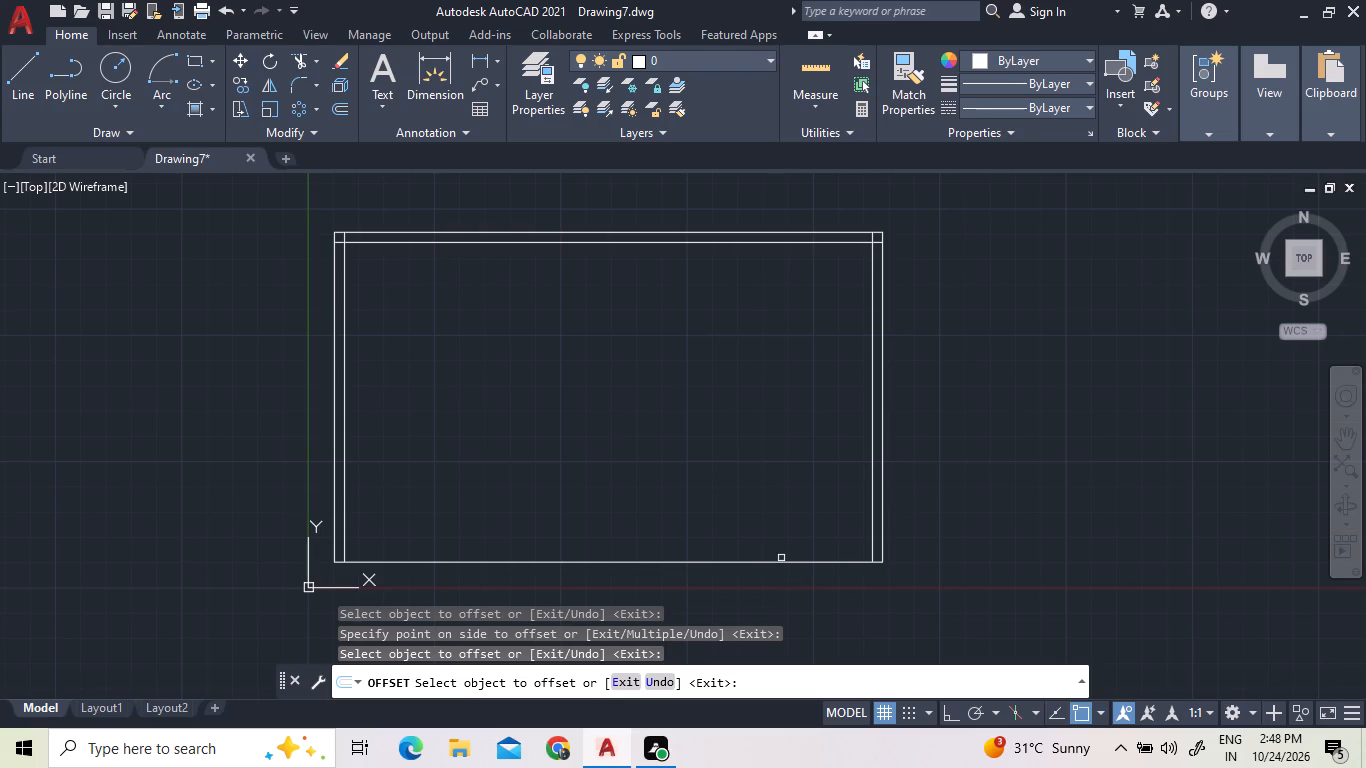
{"action": "left_click", "coordinate": [785, 561]}
{"action": "left_click", "coordinate": [780, 520]}
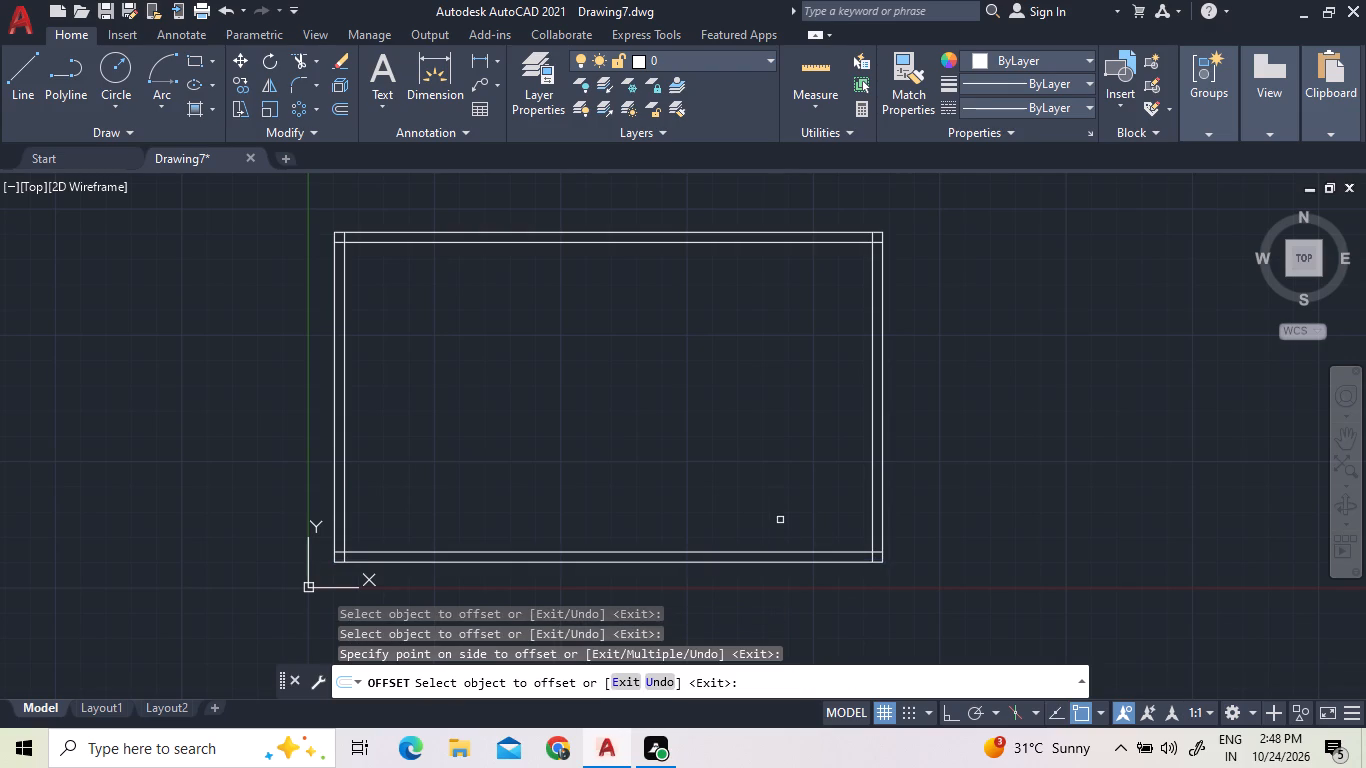
Trim the overhanging ends of the inner offset lines at all four corners to leave a clean inner rectangle.
{"action": "left_click", "coordinate": [298, 63]}
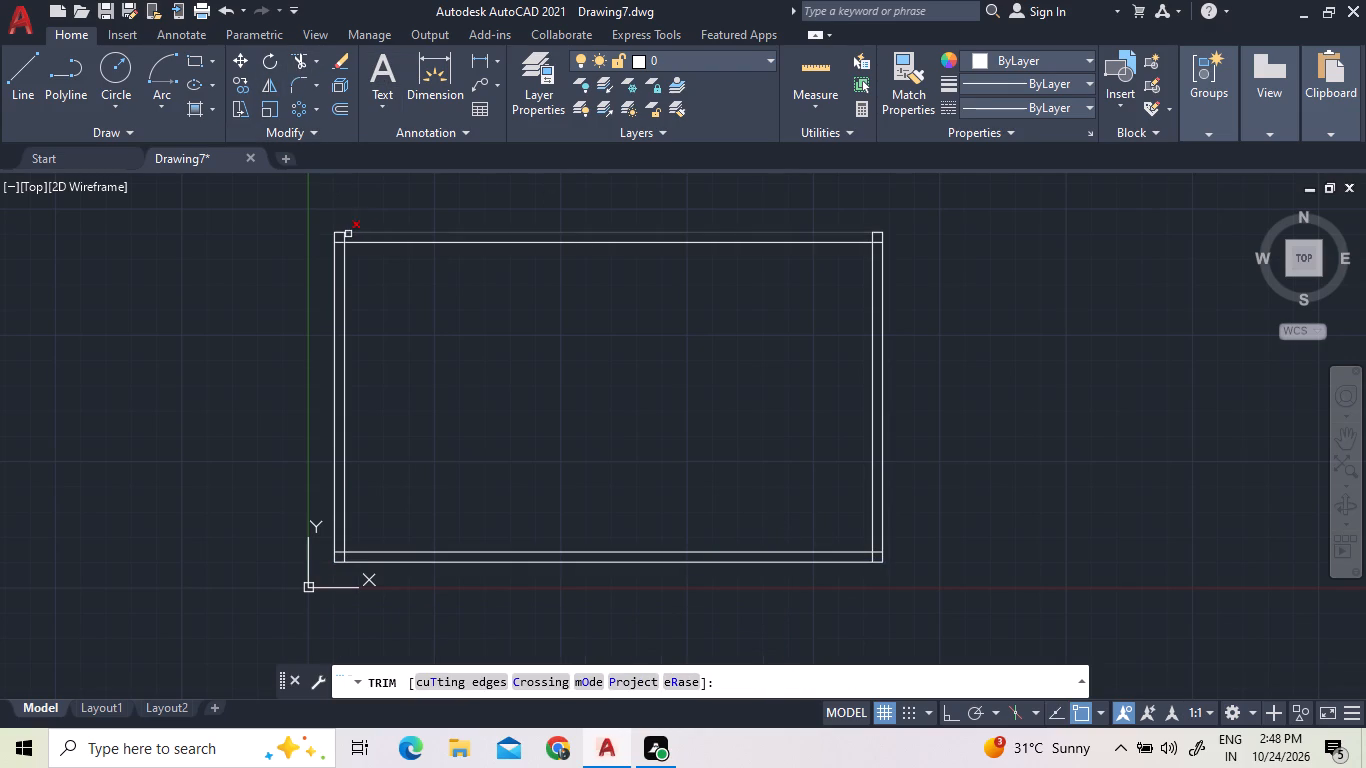
{"action": "left_click", "coordinate": [345, 234]}
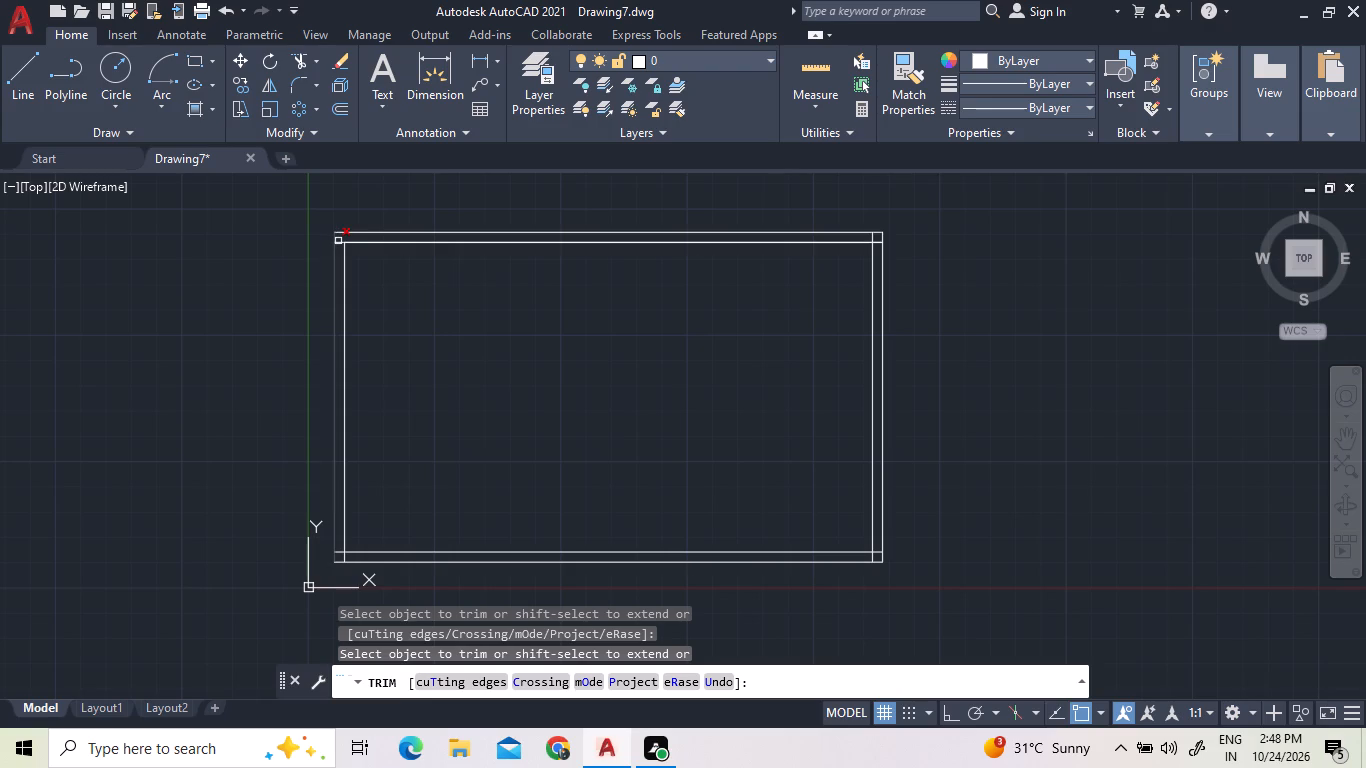
{"action": "left_click", "coordinate": [338, 241]}
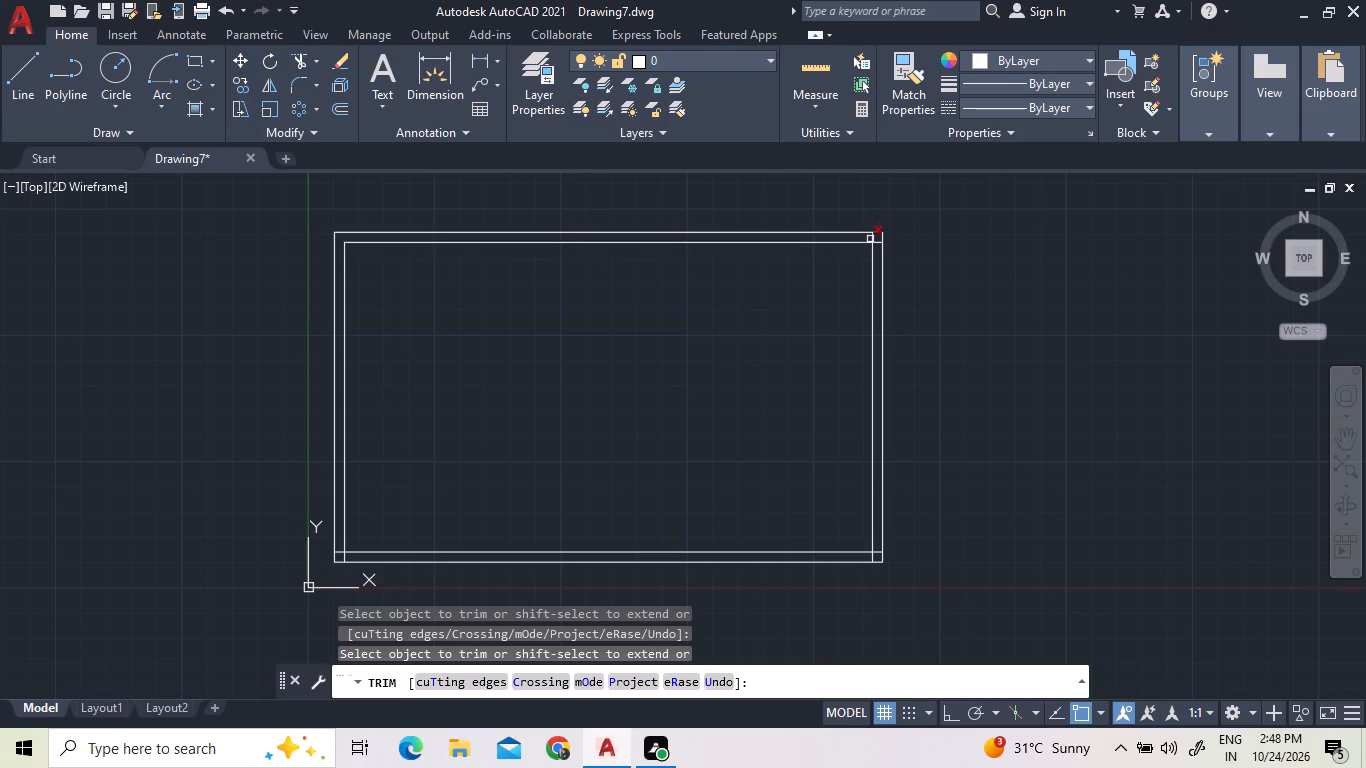
{"action": "left_click", "coordinate": [872, 237]}
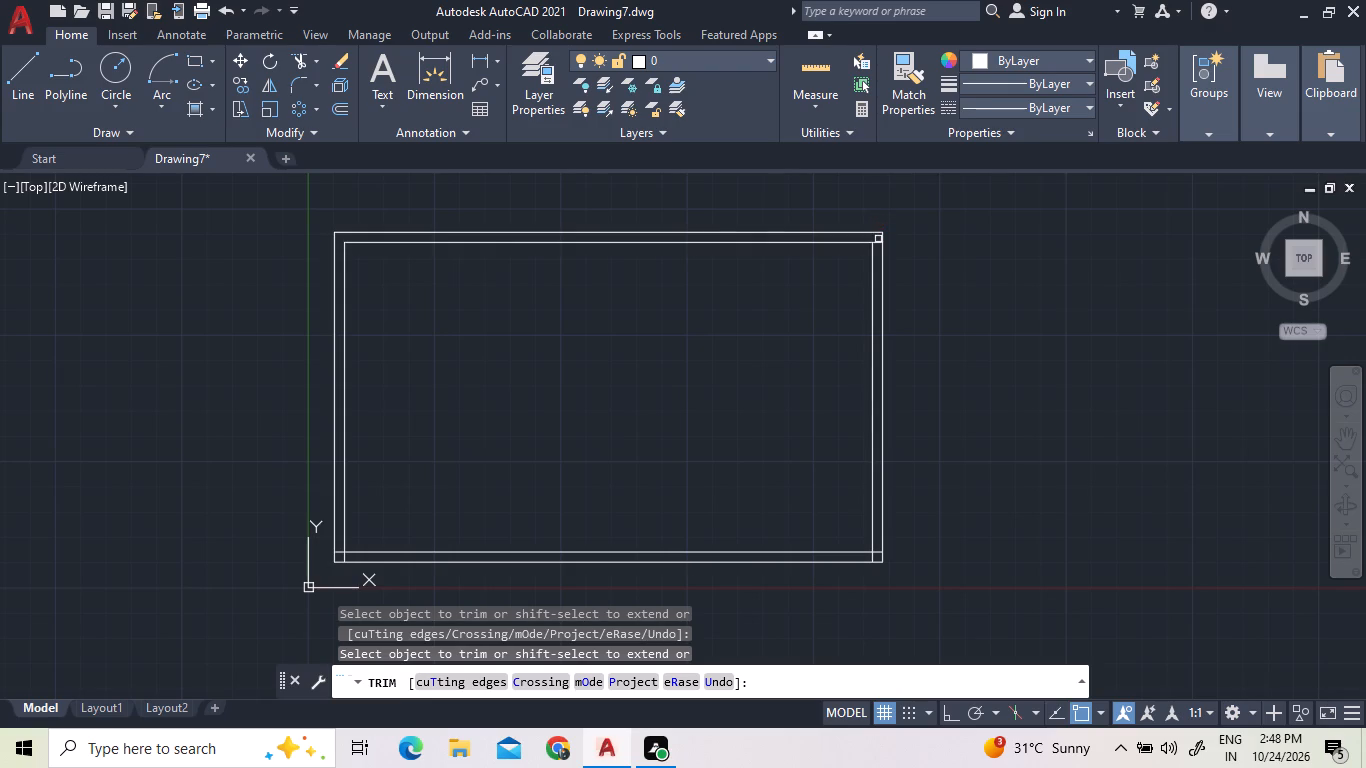
{"action": "left_click", "coordinate": [877, 242]}
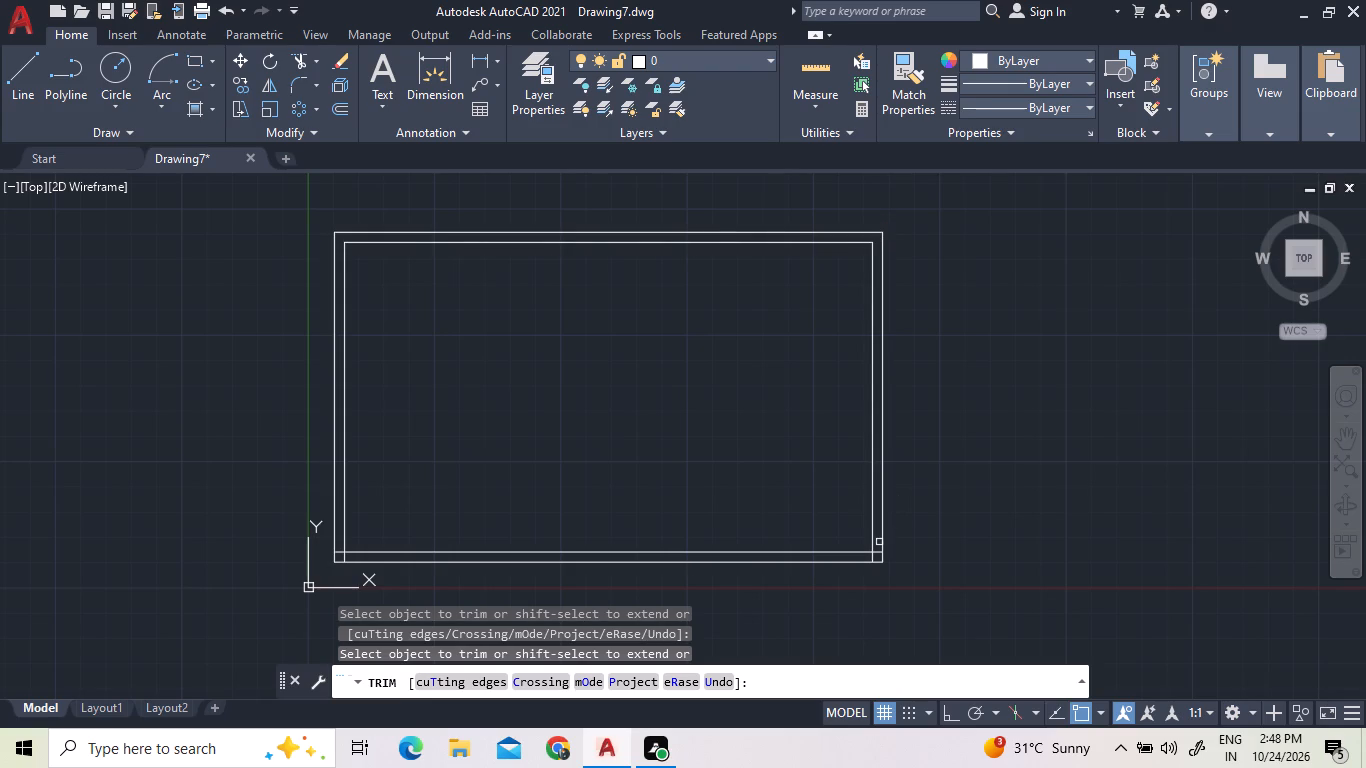
{"action": "left_click", "coordinate": [876, 553]}
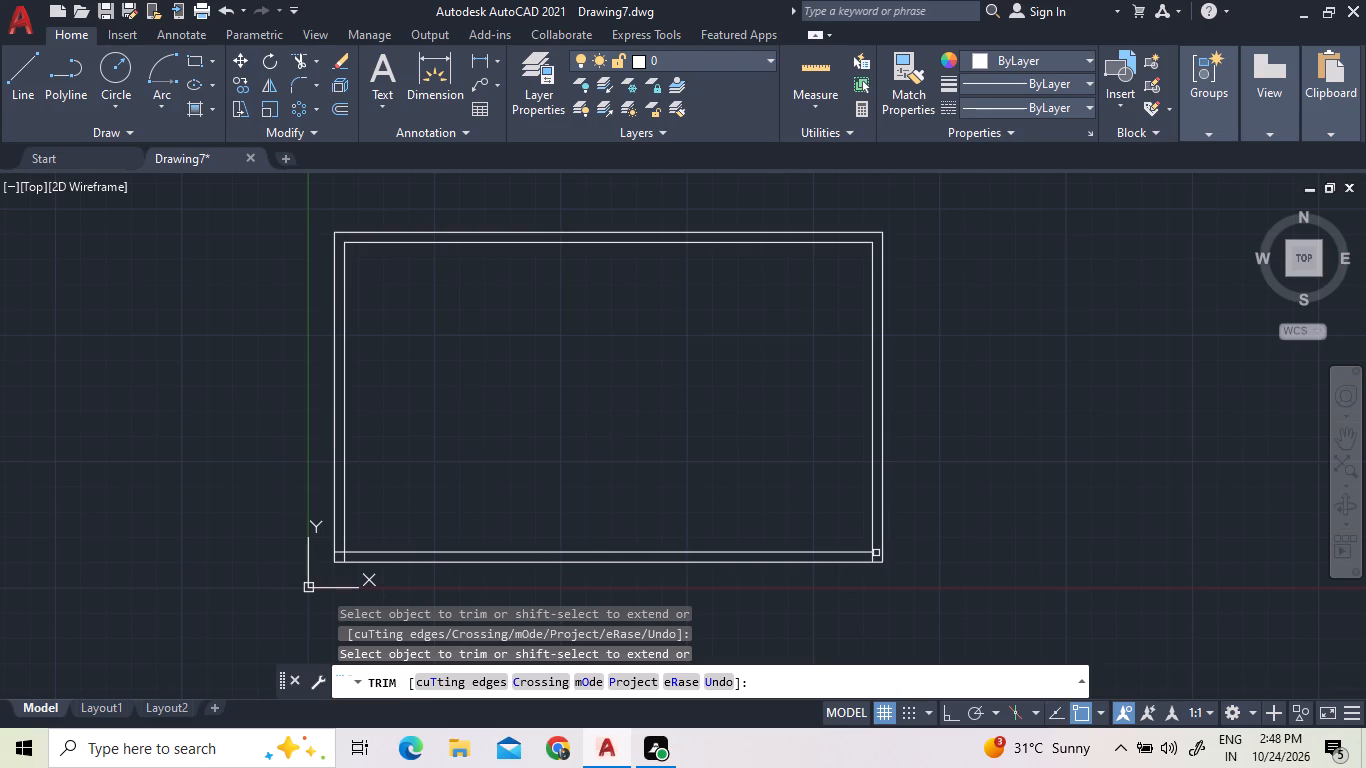
{"action": "left_click", "coordinate": [872, 556]}
{"action": "left_click", "coordinate": [346, 557]}
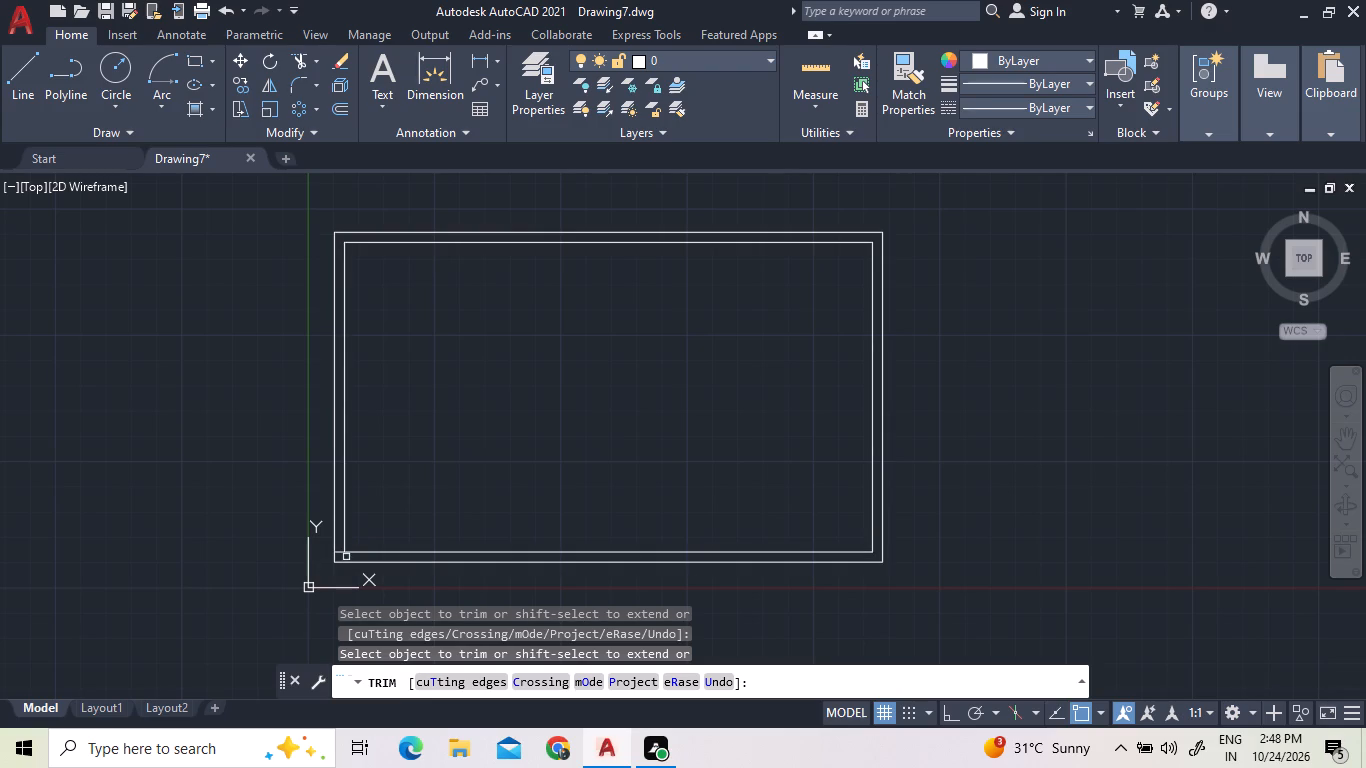
{"action": "left_click", "coordinate": [338, 552]}
{"action": "right_click", "coordinate": [1144, 289]}
{"action": "left_click", "coordinate": [1164, 310]}
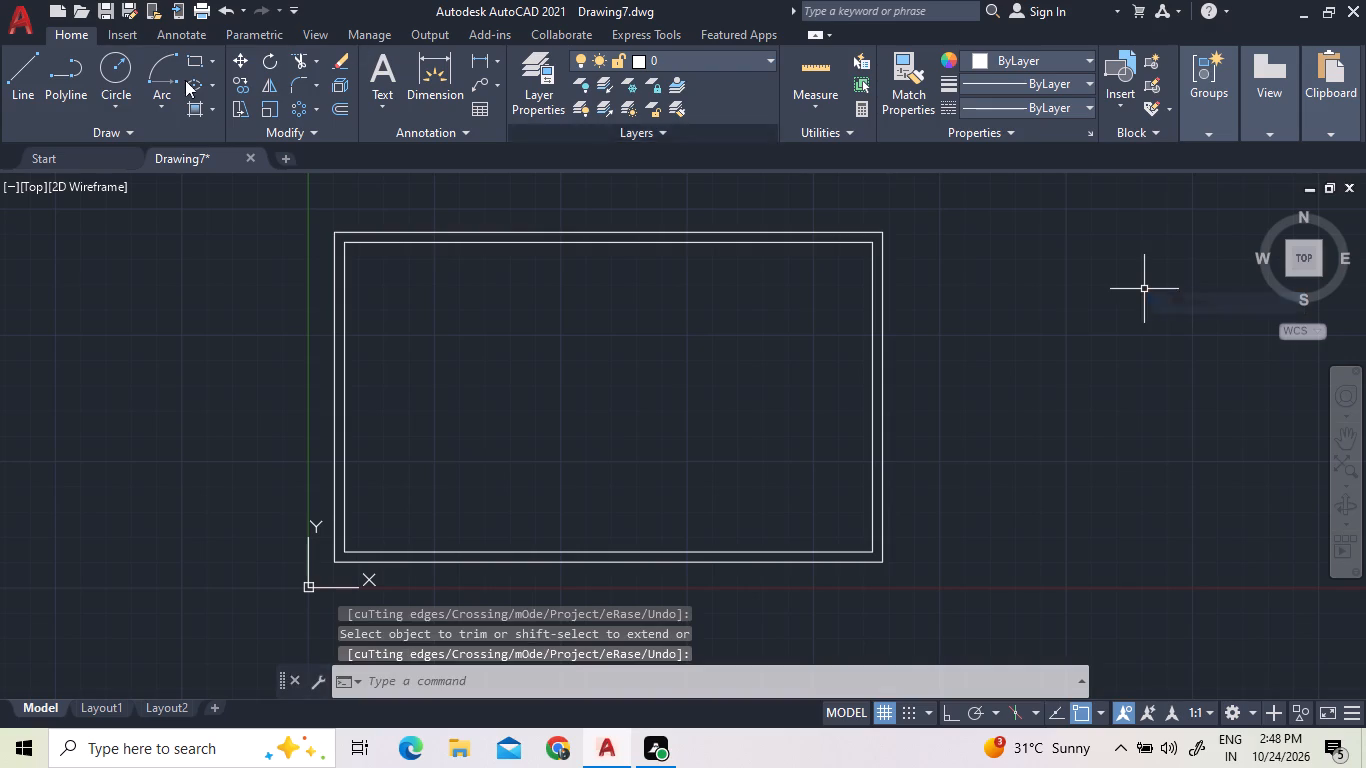
Add a linear dimension for the outer rectangle's overall length, placed just above its top edge.
{"action": "left_click", "coordinate": [474, 63]}
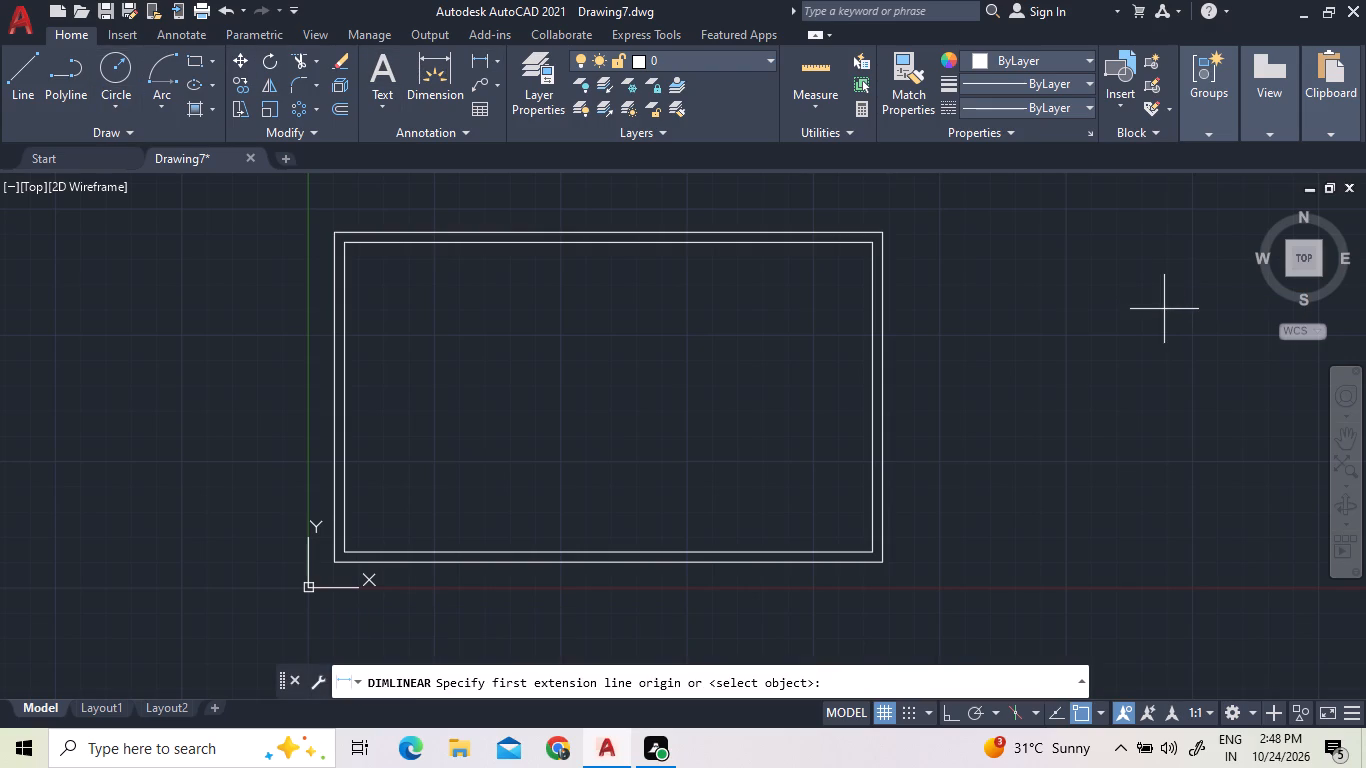
{"action": "left_click", "coordinate": [329, 229]}
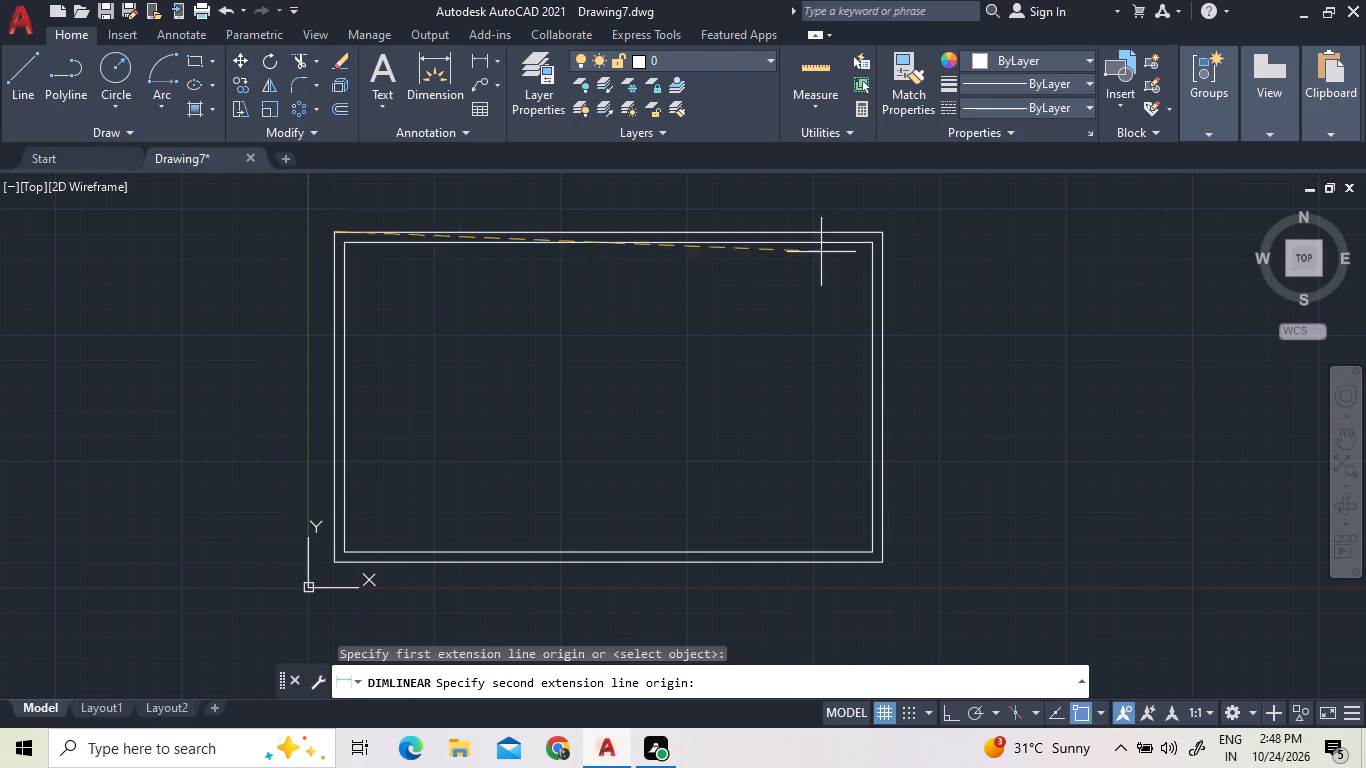
{"action": "left_click", "coordinate": [880, 235]}
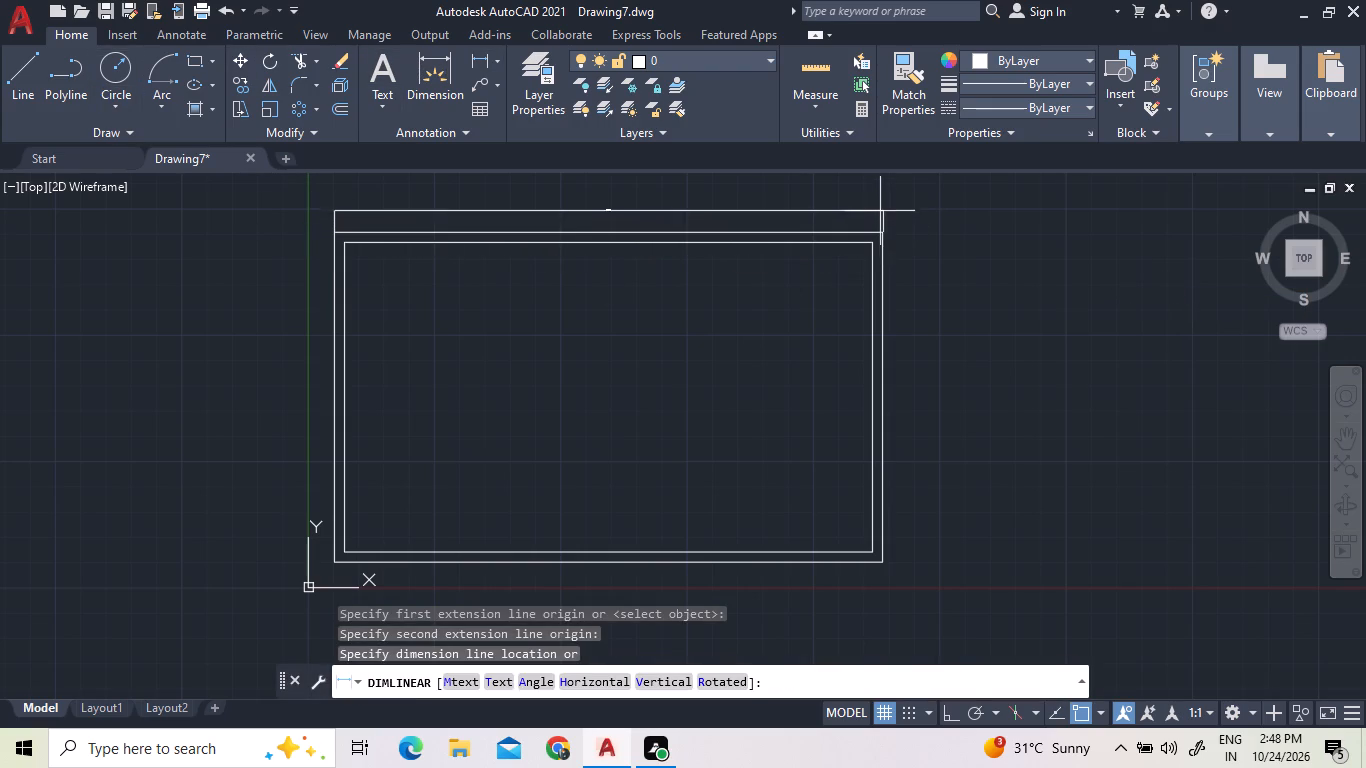
{"action": "scroll", "coordinate": [879, 190], "scroll_direction": "down", "scroll_amount": 4}
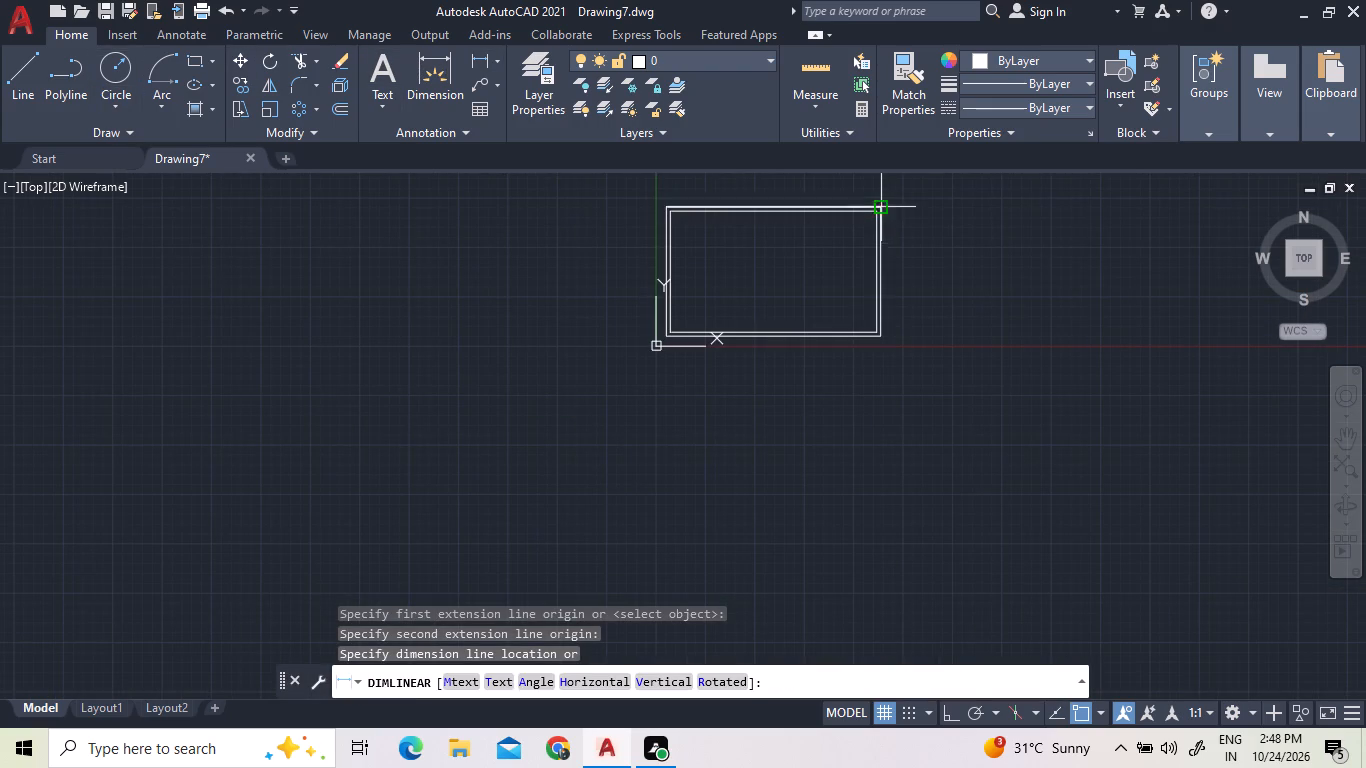
{"action": "middle_click_drag", "start_coordinate": [880, 187], "coordinate": [741, 362]}
{"action": "scroll", "coordinate": [741, 362], "scroll_direction": "up", "scroll_amount": 1}
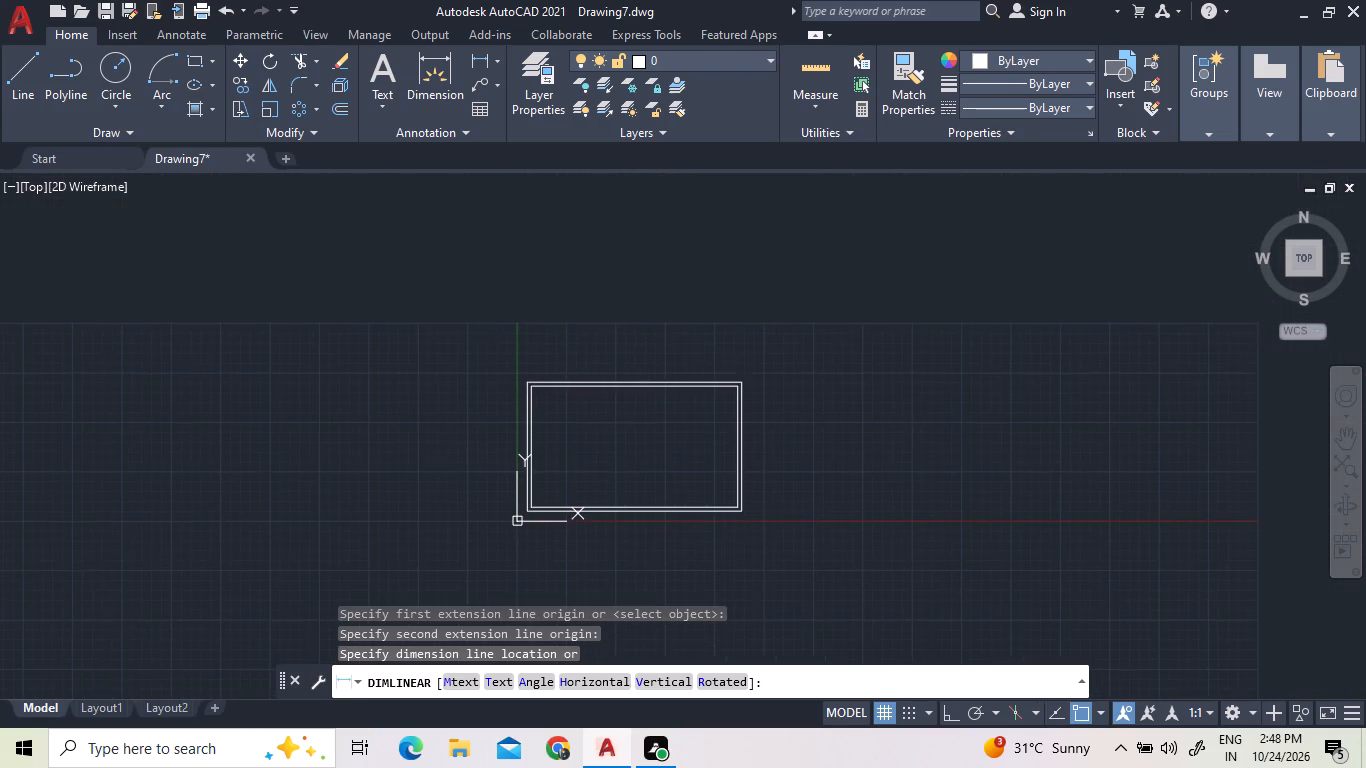
{"action": "left_click", "coordinate": [751, 373]}
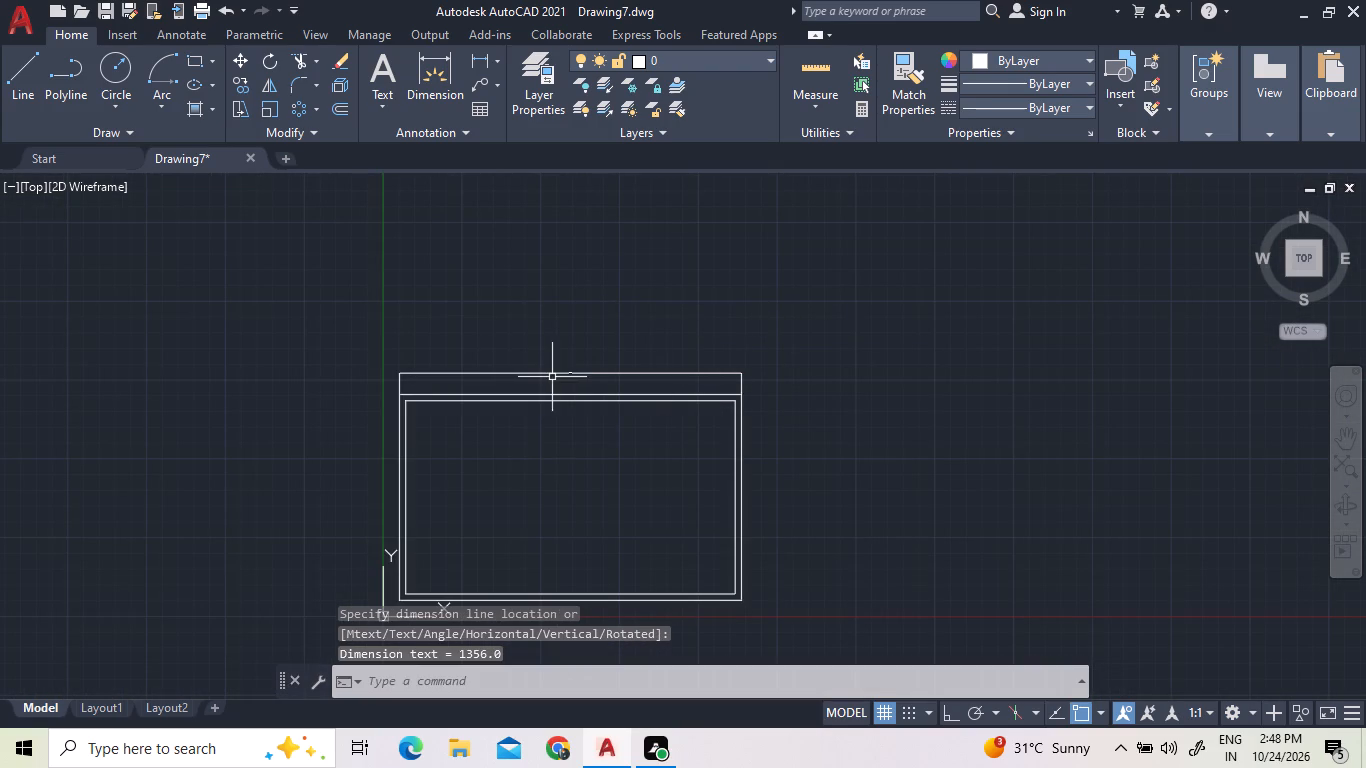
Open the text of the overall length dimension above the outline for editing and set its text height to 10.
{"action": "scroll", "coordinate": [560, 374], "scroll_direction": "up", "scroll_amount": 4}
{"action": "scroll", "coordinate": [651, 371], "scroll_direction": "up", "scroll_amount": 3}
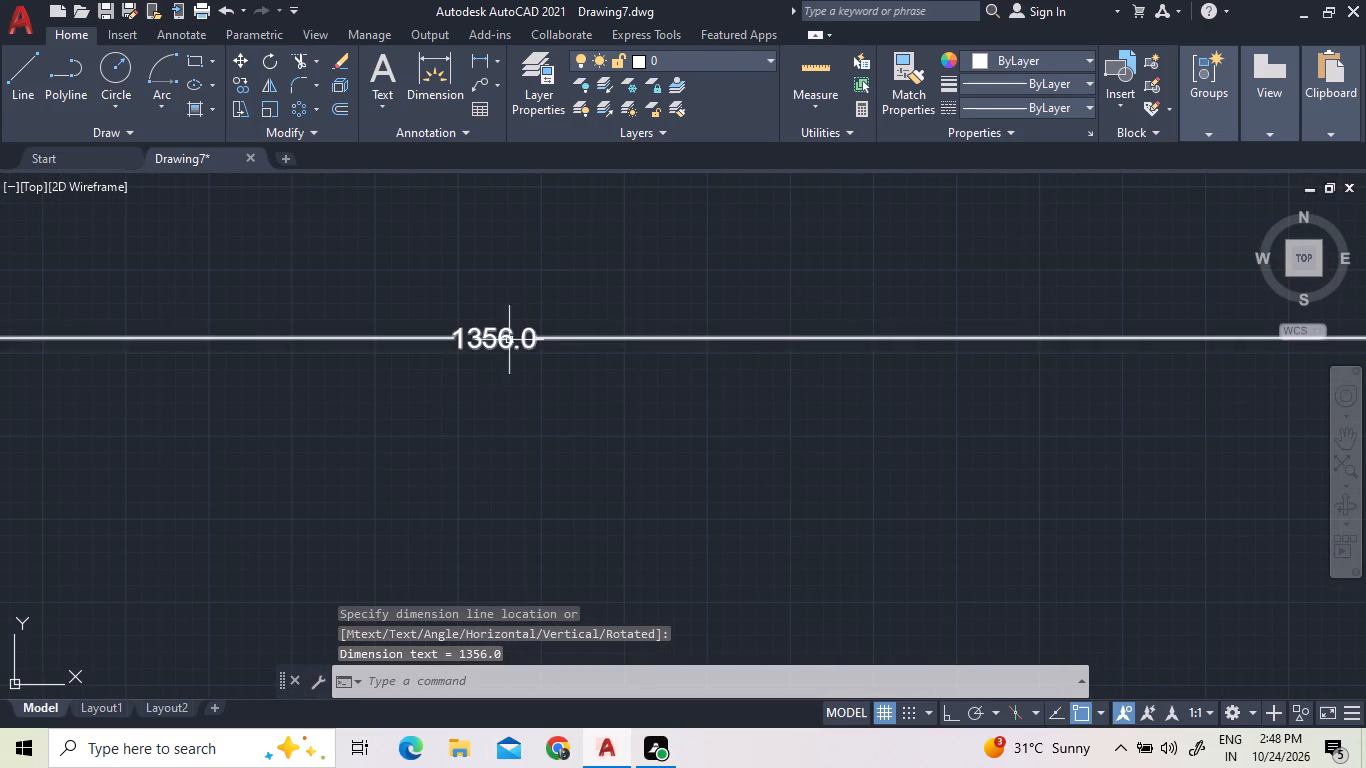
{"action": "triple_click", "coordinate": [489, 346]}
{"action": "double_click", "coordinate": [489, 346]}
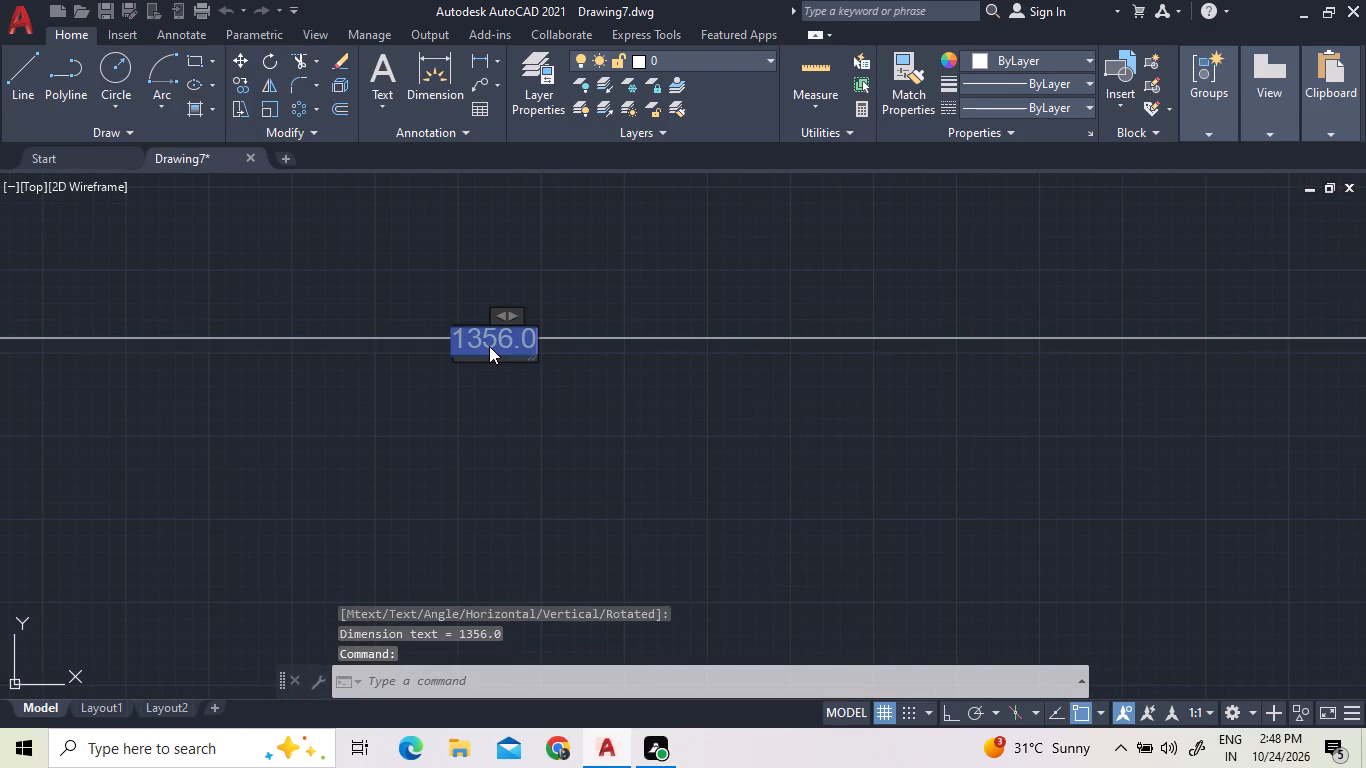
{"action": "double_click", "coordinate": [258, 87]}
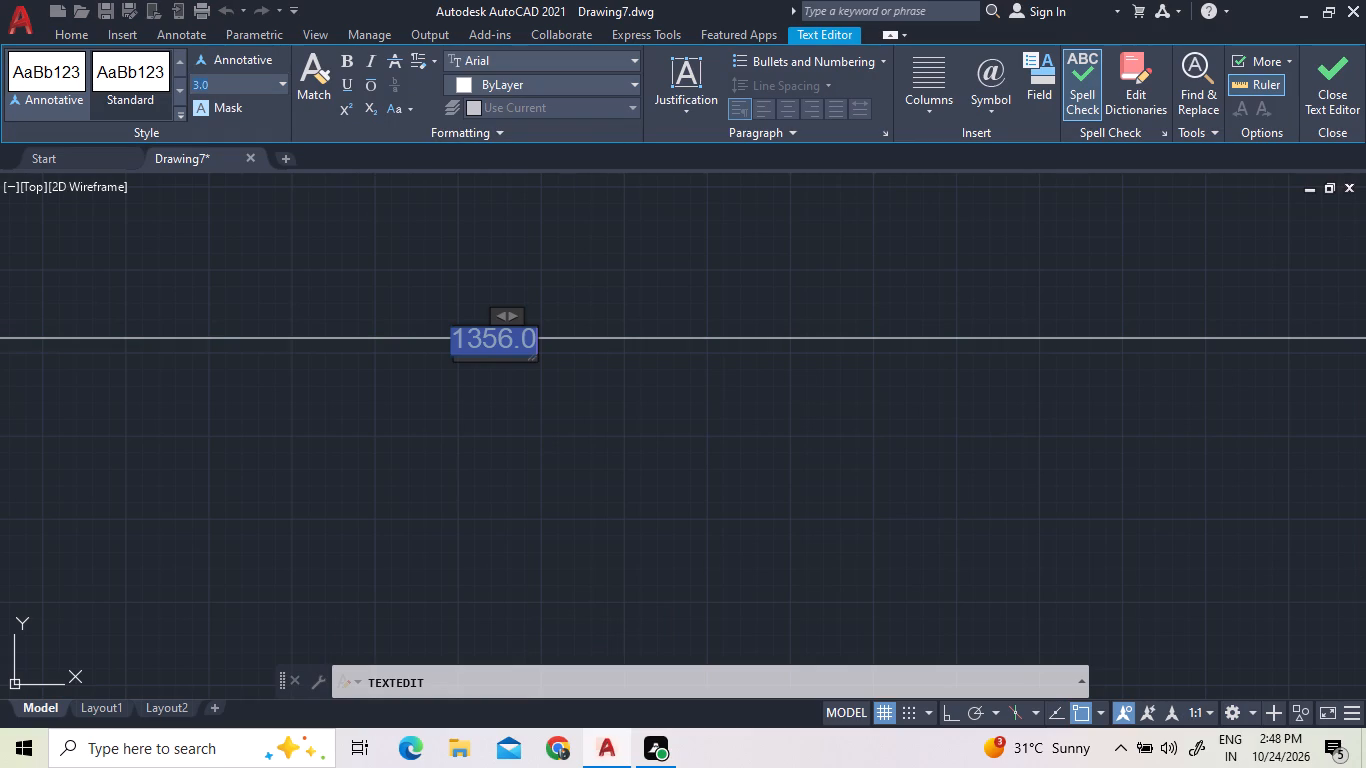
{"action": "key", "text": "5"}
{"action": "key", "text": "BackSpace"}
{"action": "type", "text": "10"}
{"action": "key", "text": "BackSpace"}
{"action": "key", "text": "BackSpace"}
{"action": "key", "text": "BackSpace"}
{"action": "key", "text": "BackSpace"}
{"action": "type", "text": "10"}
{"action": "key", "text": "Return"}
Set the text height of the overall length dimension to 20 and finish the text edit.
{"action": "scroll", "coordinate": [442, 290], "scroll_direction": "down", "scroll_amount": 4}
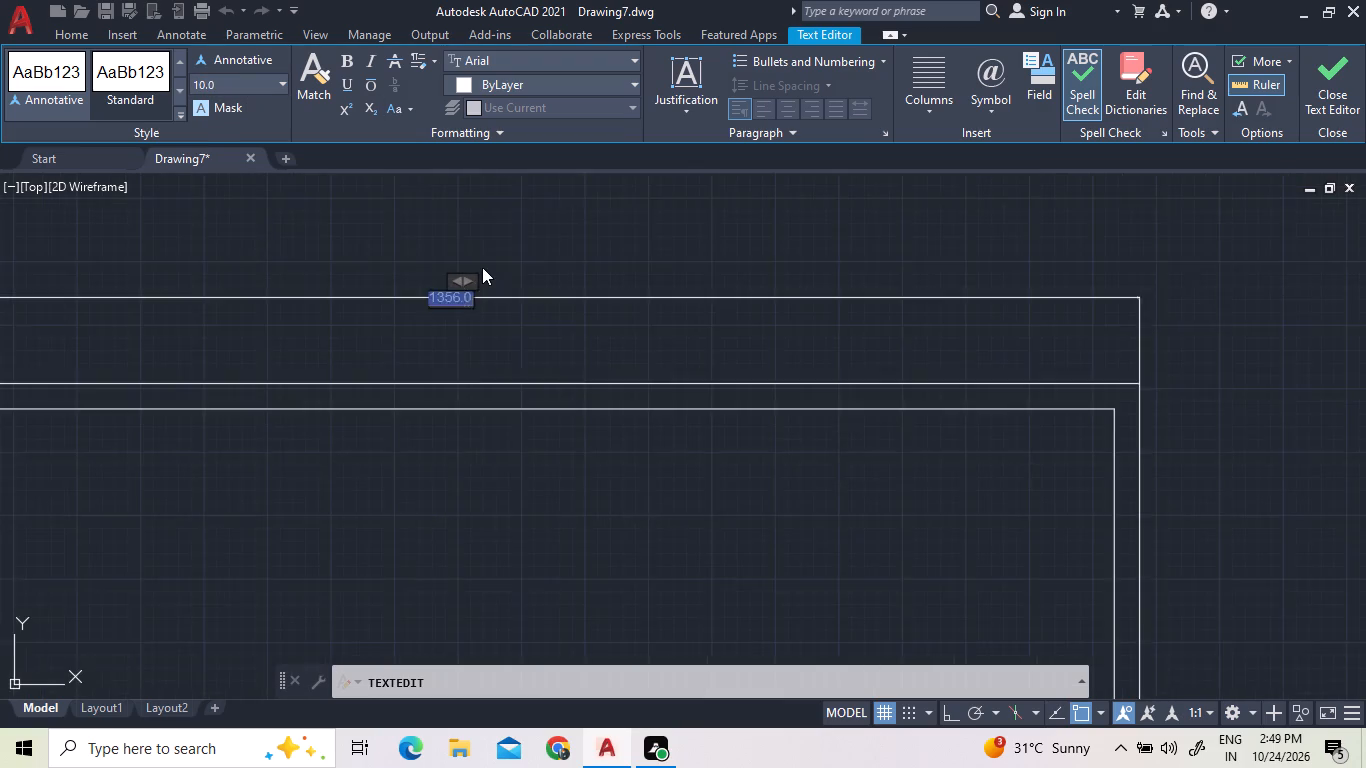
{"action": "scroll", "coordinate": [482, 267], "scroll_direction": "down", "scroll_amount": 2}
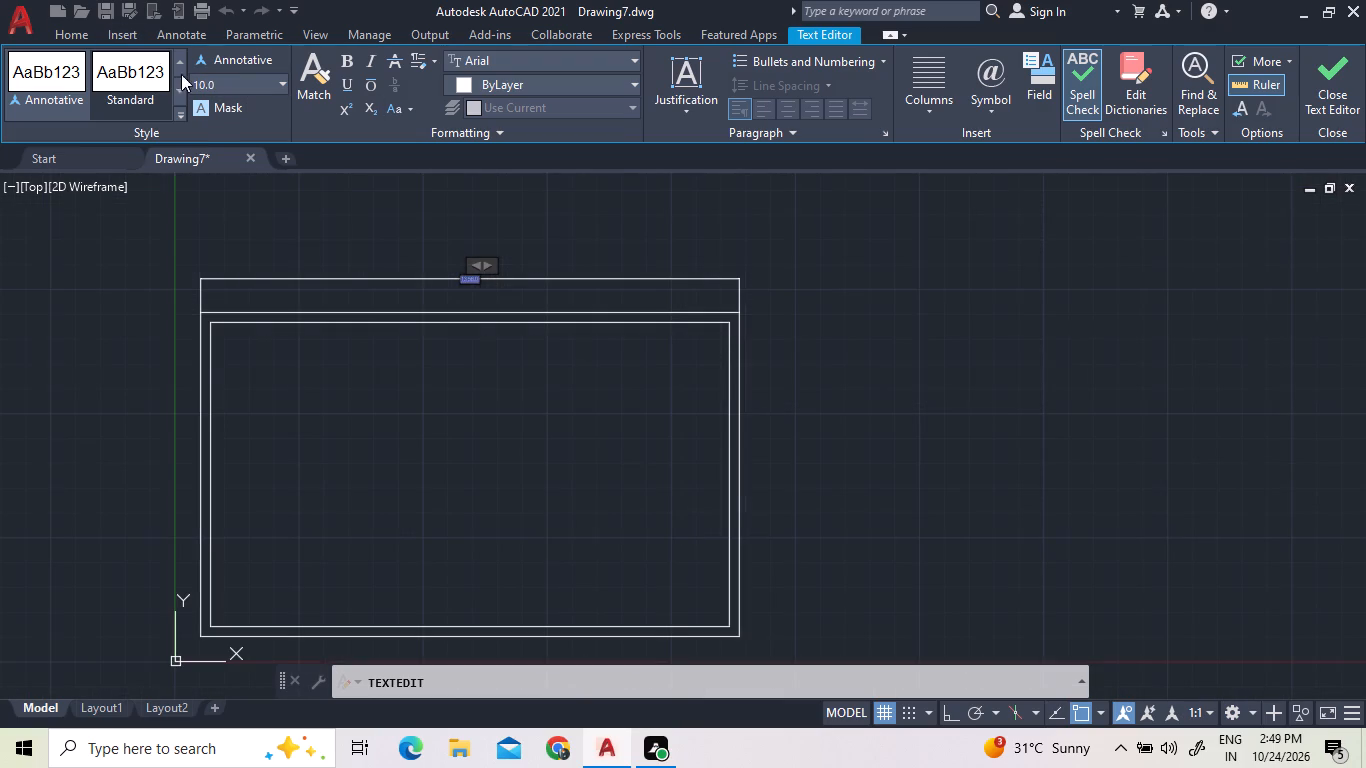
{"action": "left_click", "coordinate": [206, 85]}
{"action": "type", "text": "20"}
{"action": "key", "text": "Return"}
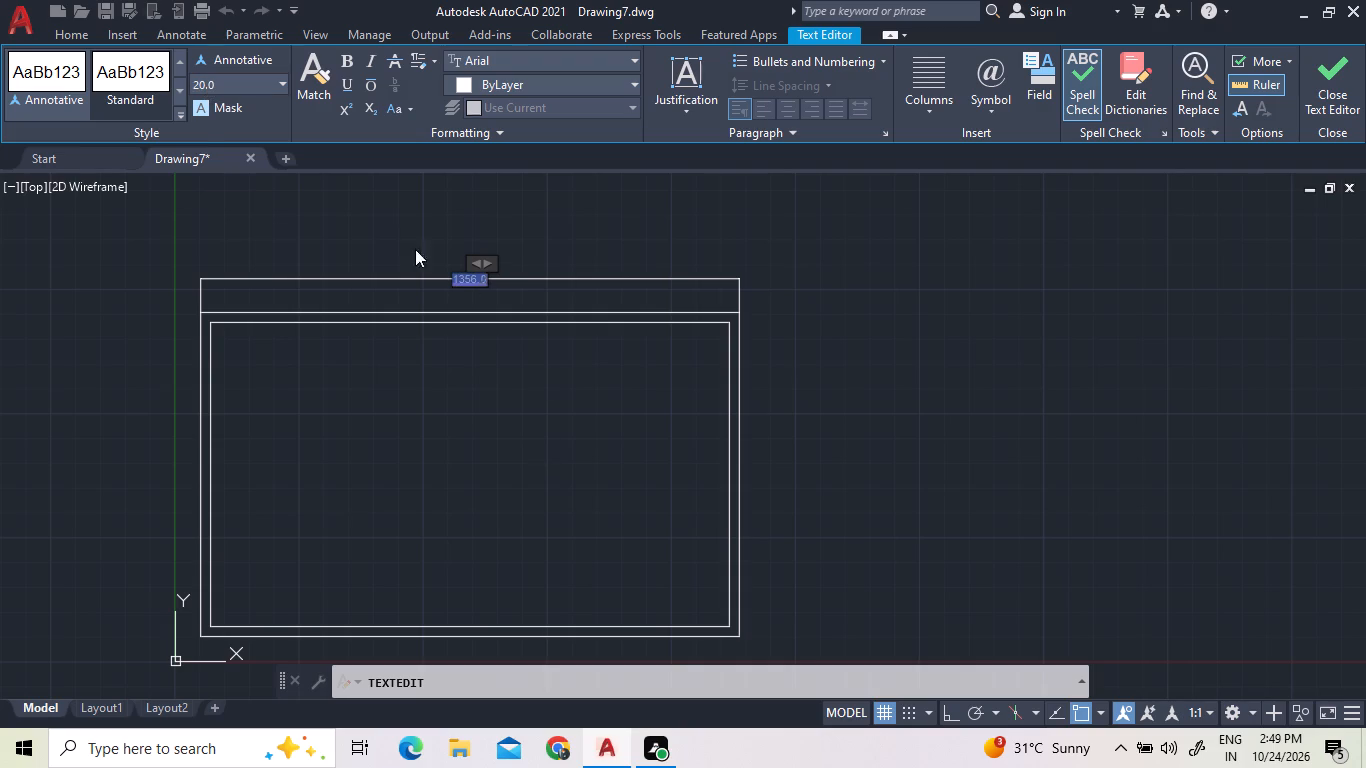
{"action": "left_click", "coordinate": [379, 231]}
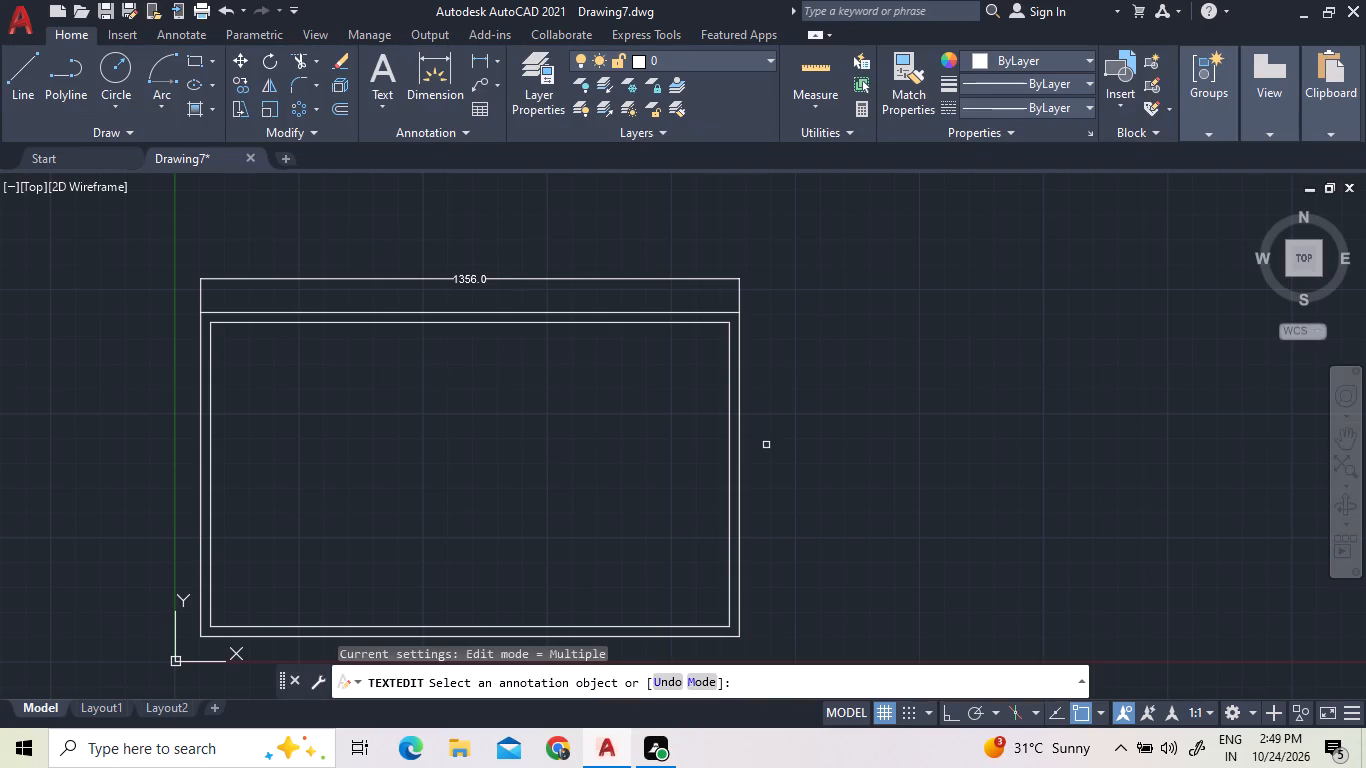
Reopen the overall length dimension's text and set its text height to 30.
{"action": "scroll", "coordinate": [475, 271], "scroll_direction": "up", "scroll_amount": 3}
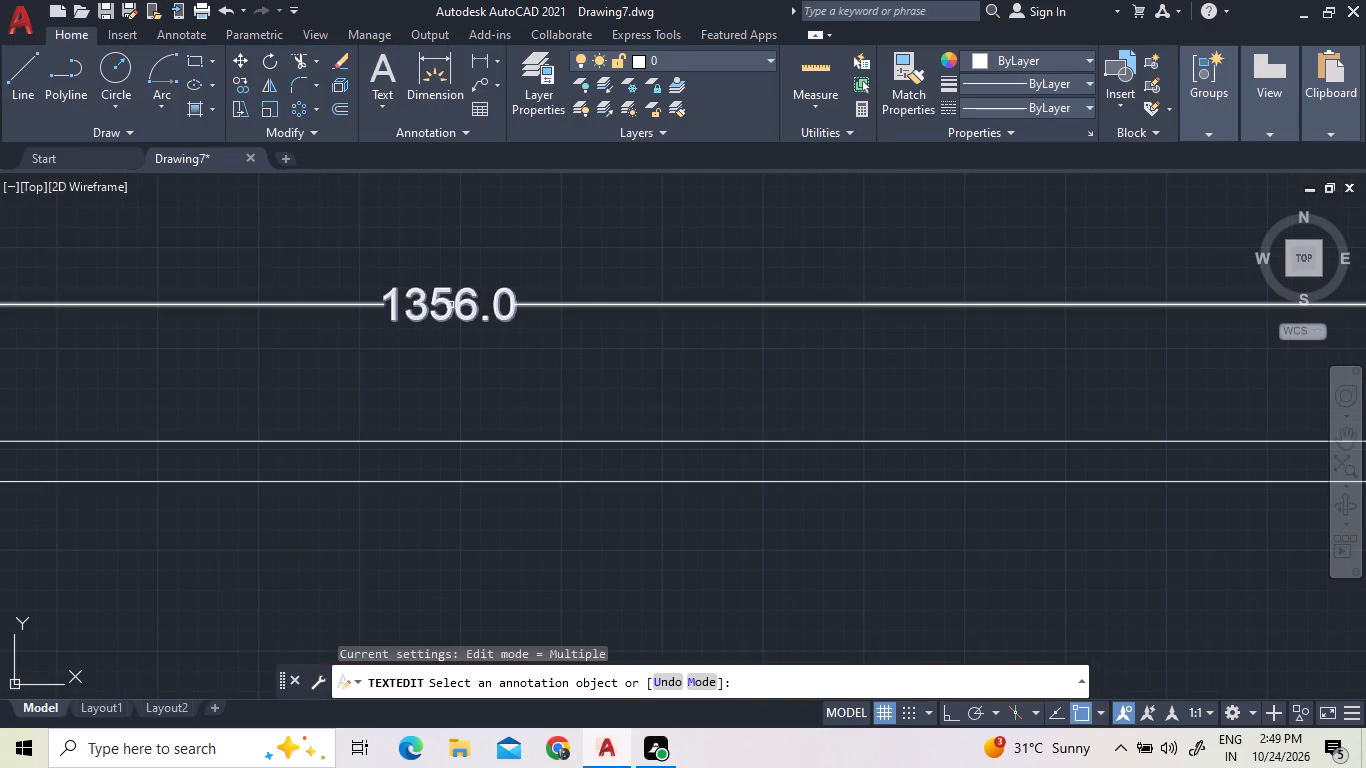
{"action": "triple_click", "coordinate": [441, 303]}
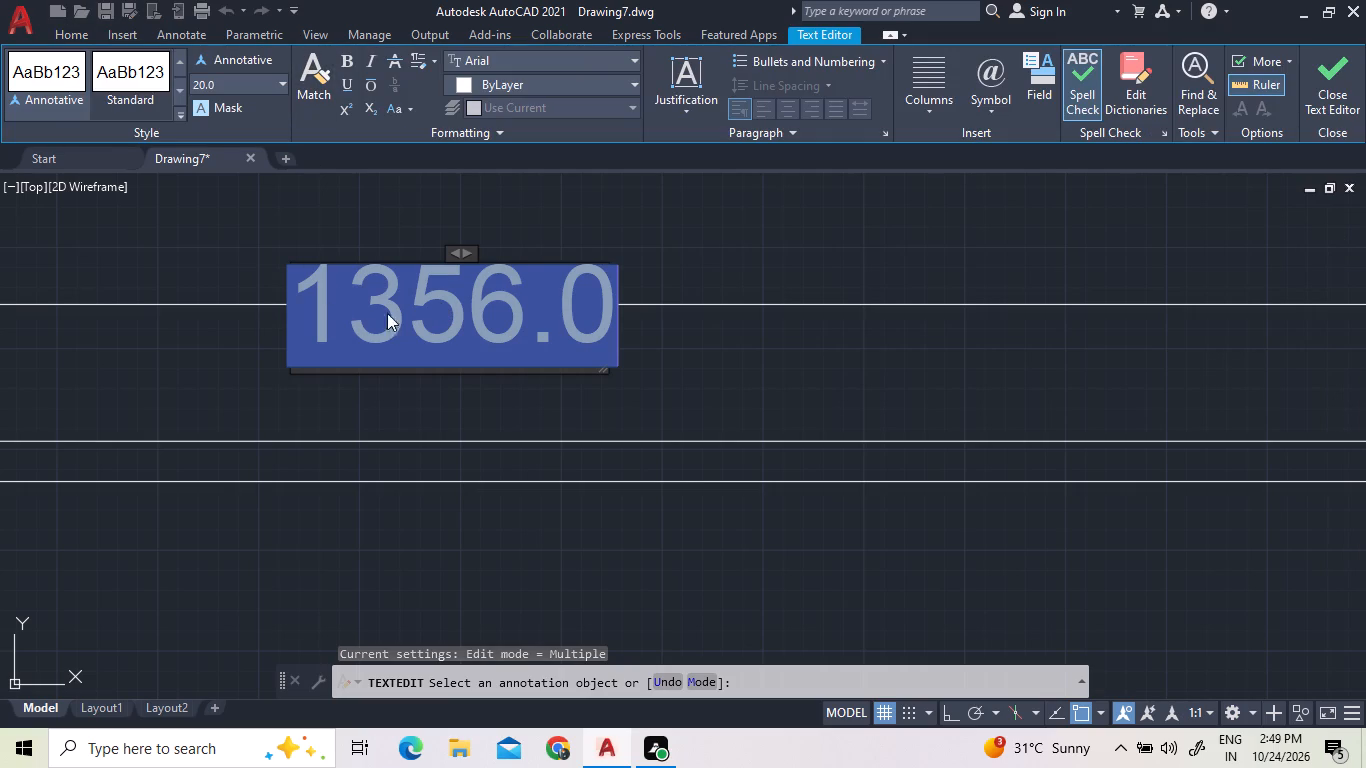
{"action": "double_click", "coordinate": [214, 83]}
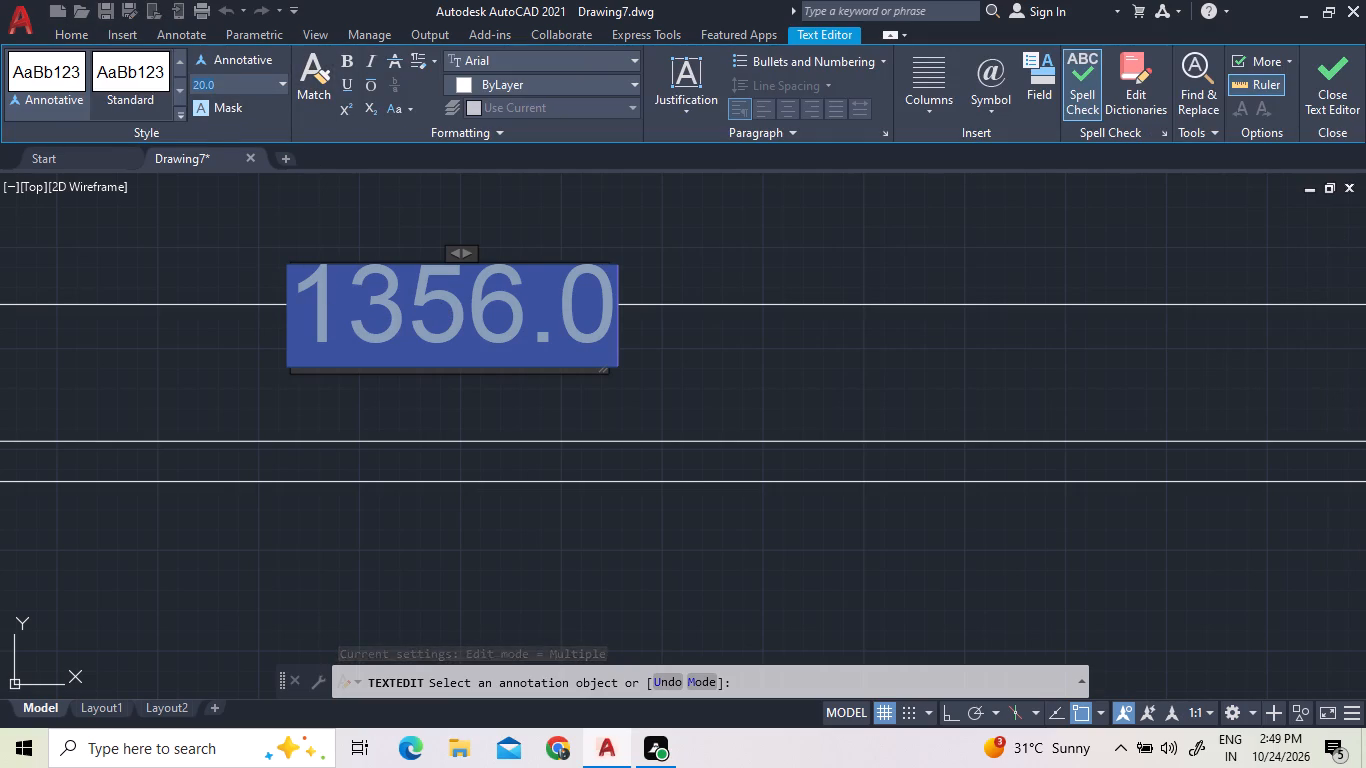
{"action": "type", "text": "30"}
{"action": "key", "text": "Return"}
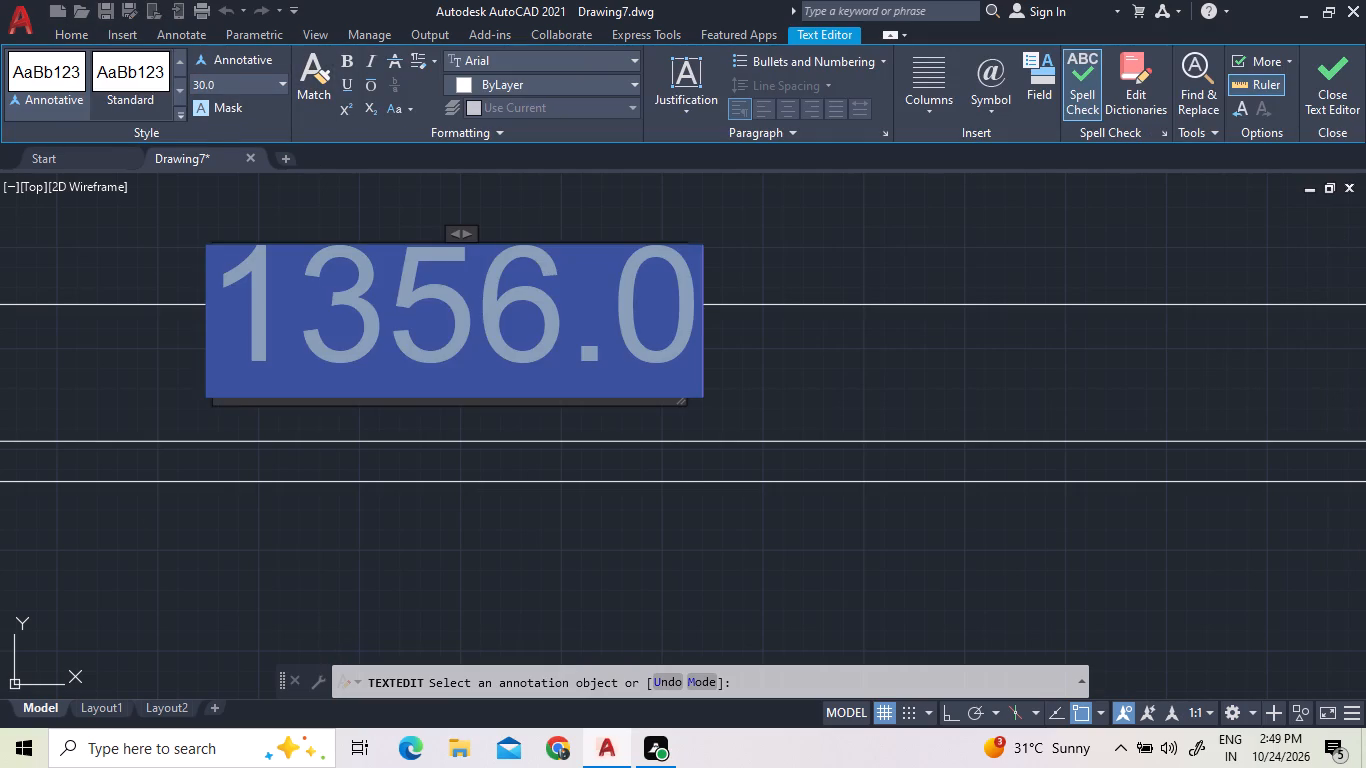
{"action": "scroll", "coordinate": [711, 637], "scroll_direction": "down", "scroll_amount": 3}
{"action": "left_click", "coordinate": [696, 471]}
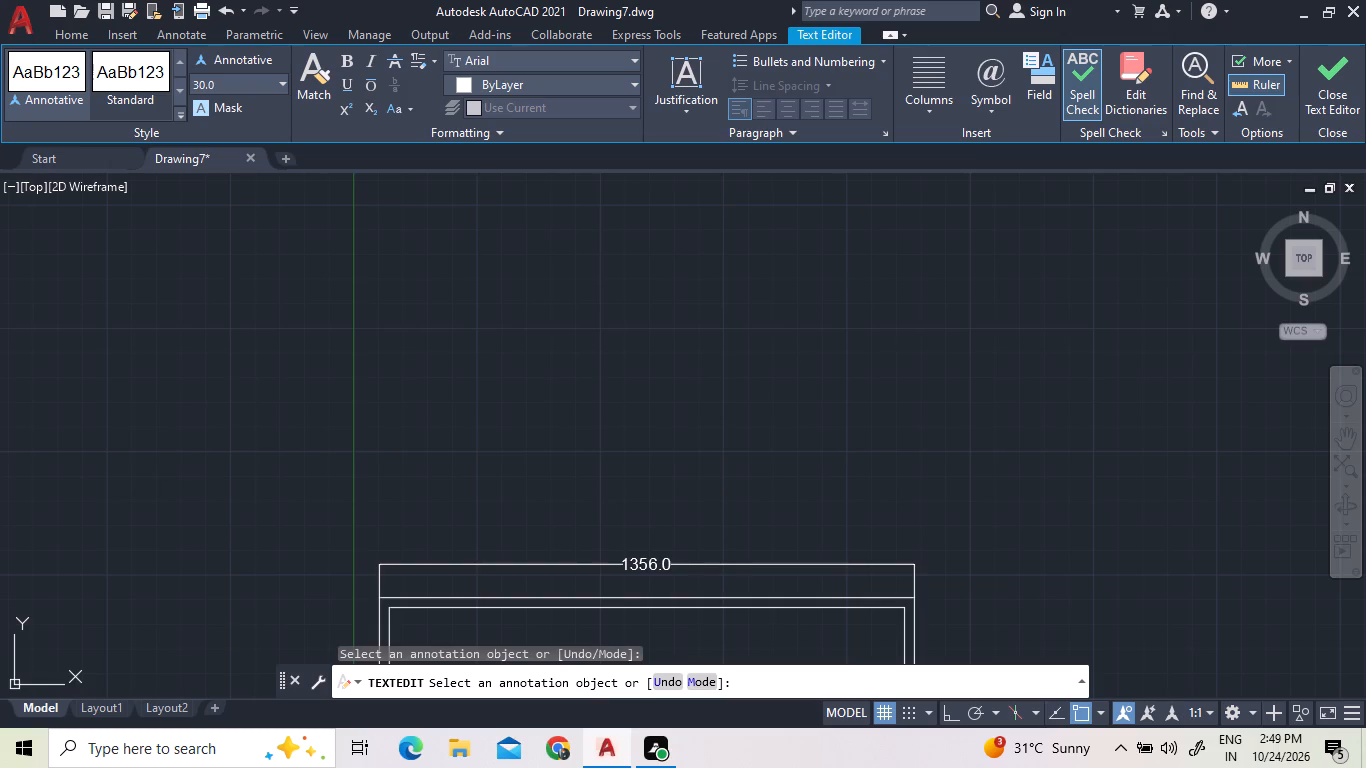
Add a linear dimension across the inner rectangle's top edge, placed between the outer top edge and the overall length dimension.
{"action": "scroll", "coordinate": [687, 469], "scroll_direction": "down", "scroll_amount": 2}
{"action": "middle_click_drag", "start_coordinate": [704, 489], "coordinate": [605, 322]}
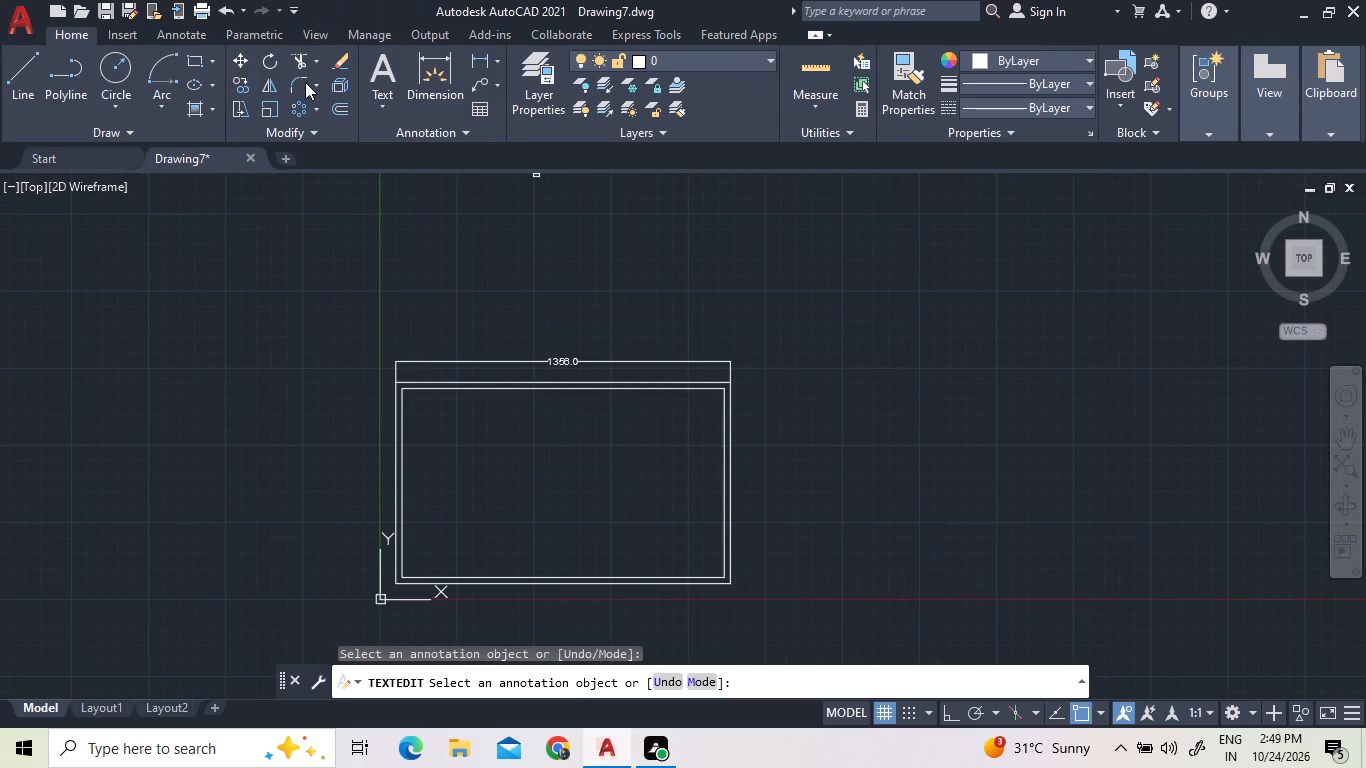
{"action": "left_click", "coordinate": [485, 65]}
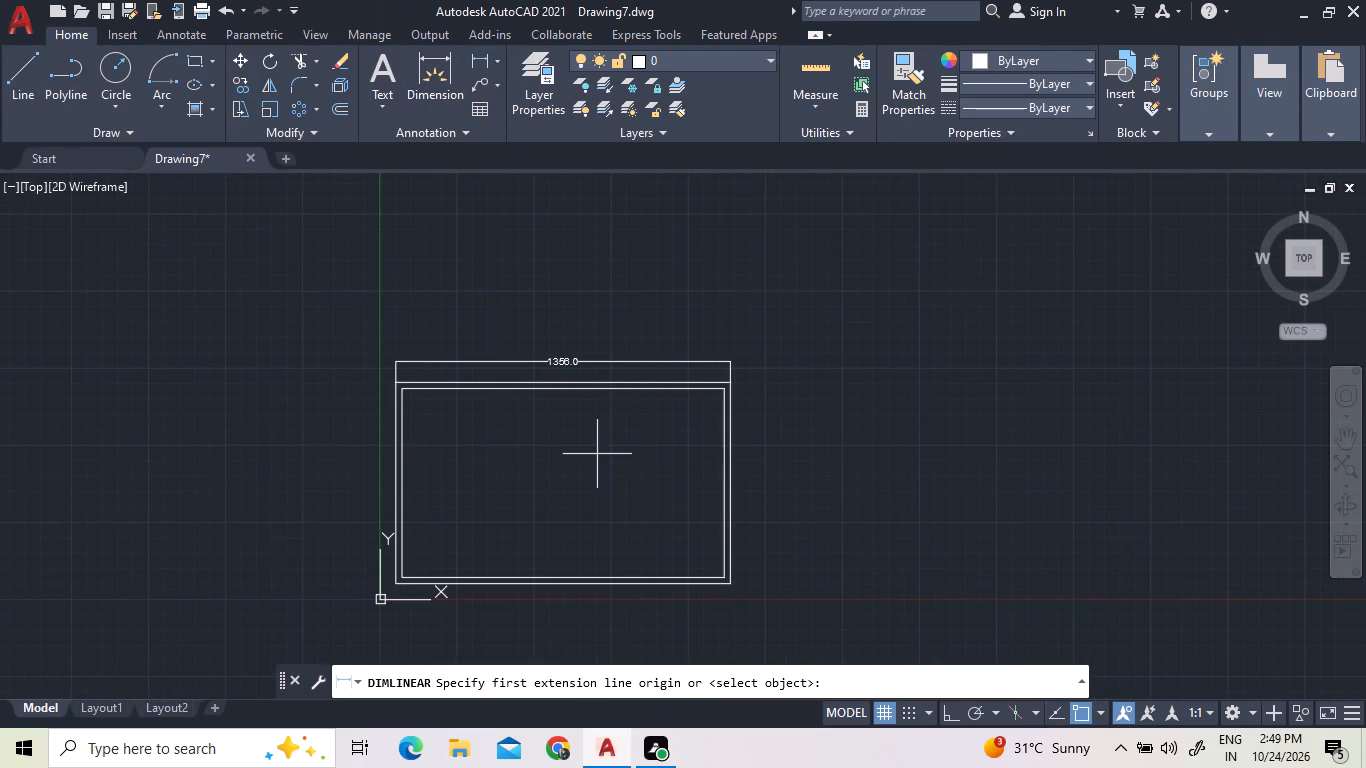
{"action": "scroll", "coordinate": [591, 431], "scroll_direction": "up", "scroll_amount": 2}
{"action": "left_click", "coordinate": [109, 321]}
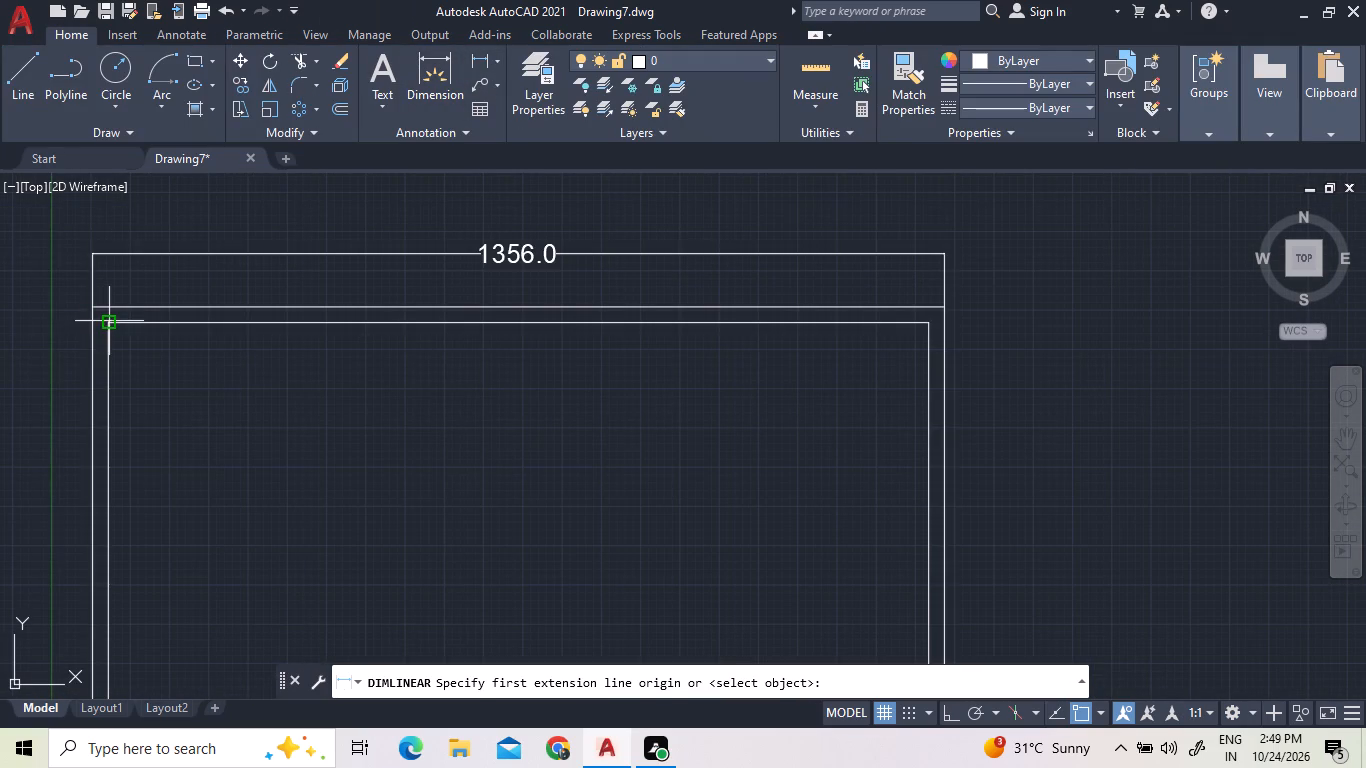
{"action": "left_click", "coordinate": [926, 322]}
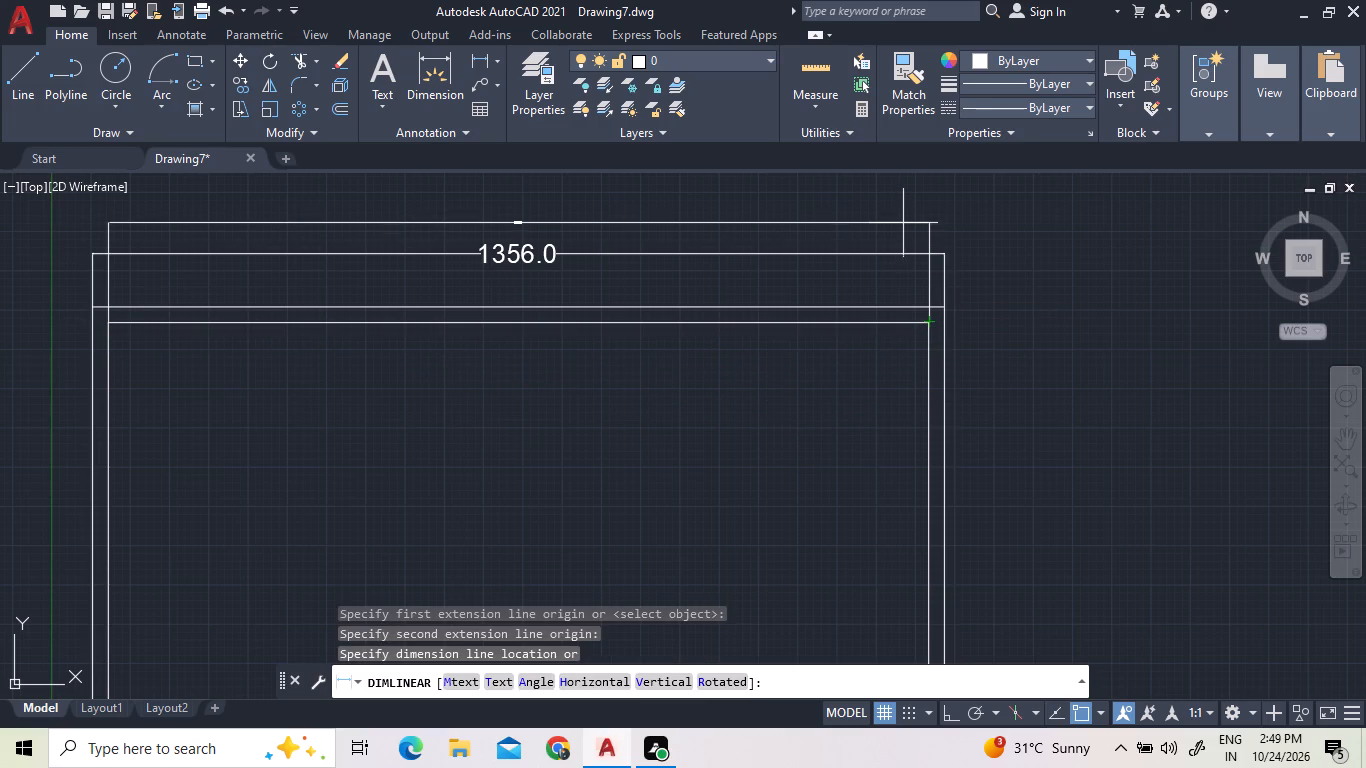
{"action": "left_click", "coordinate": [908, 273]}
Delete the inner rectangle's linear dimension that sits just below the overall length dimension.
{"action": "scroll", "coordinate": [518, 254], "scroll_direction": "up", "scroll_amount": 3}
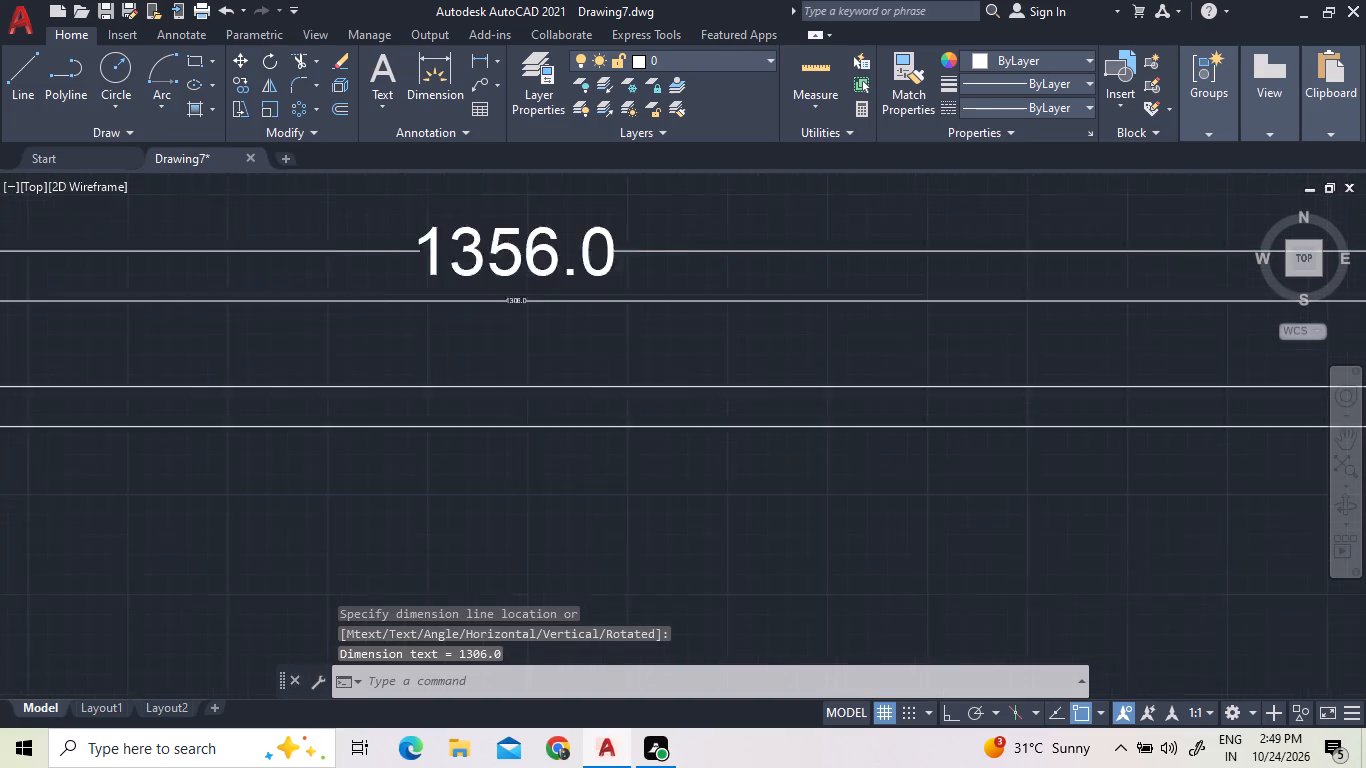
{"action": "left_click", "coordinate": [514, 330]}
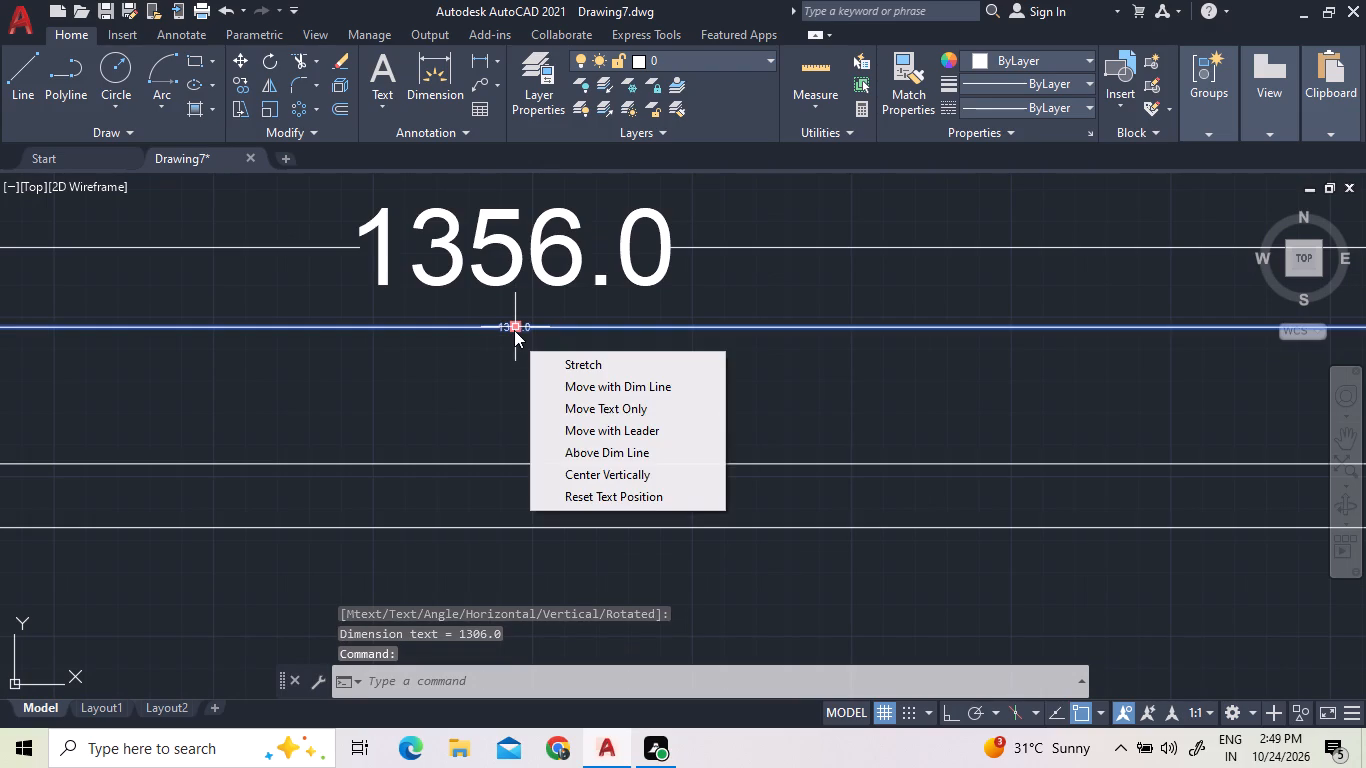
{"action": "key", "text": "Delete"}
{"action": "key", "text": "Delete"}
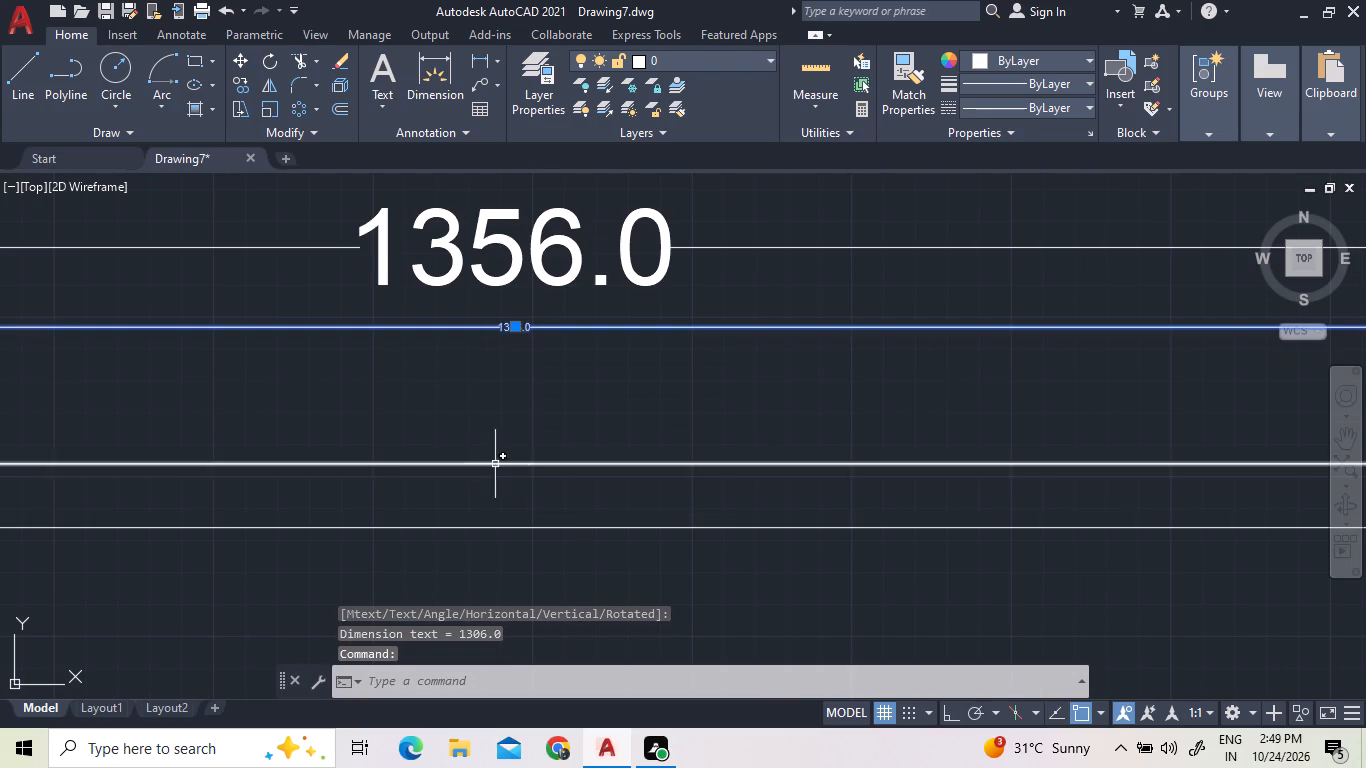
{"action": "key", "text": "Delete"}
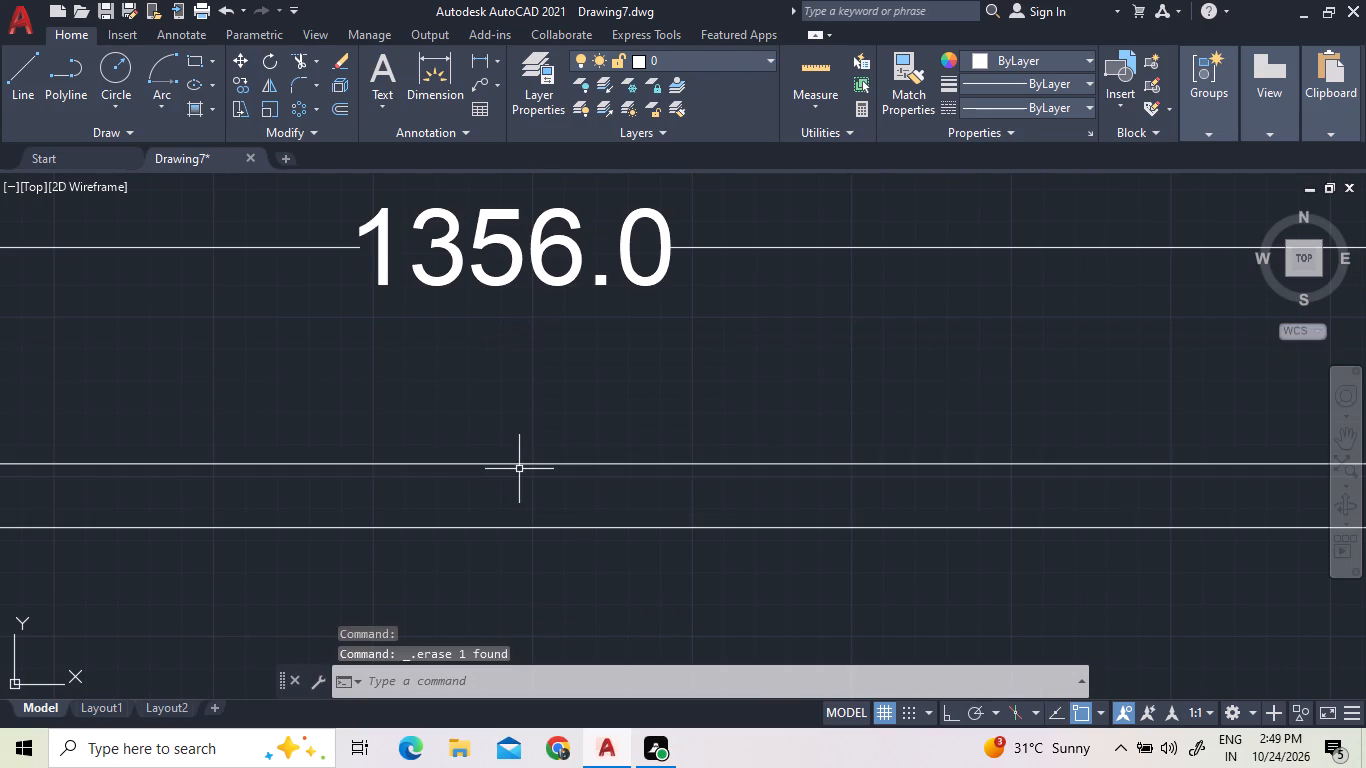
Add a vertical linear dimension for the outer rectangle's overall height, placed outside its left edge.
{"action": "scroll", "coordinate": [553, 361], "scroll_direction": "down", "scroll_amount": 2}
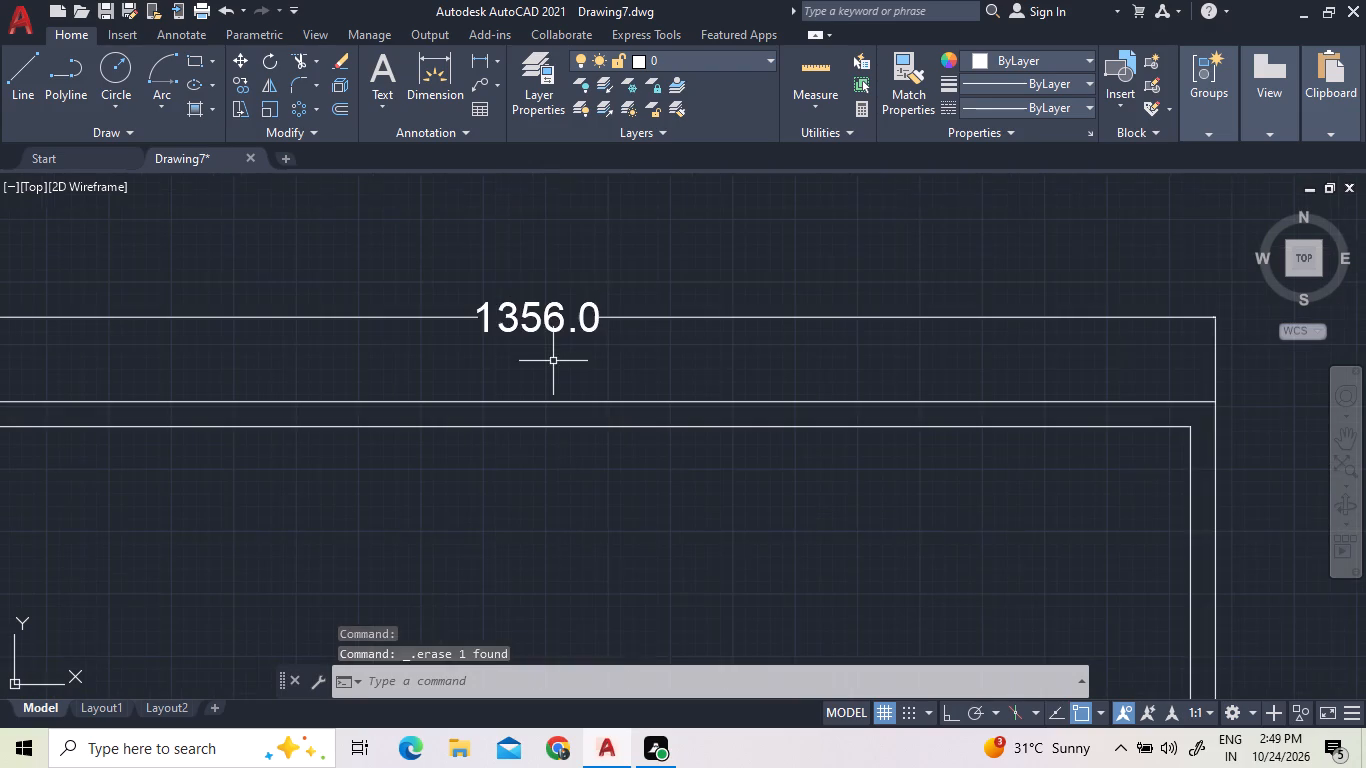
{"action": "scroll", "coordinate": [553, 361], "scroll_direction": "down", "scroll_amount": 2}
{"action": "middle_click_drag", "start_coordinate": [591, 442], "coordinate": [553, 340]}
{"action": "scroll", "coordinate": [553, 340], "scroll_direction": "up", "scroll_amount": 1}
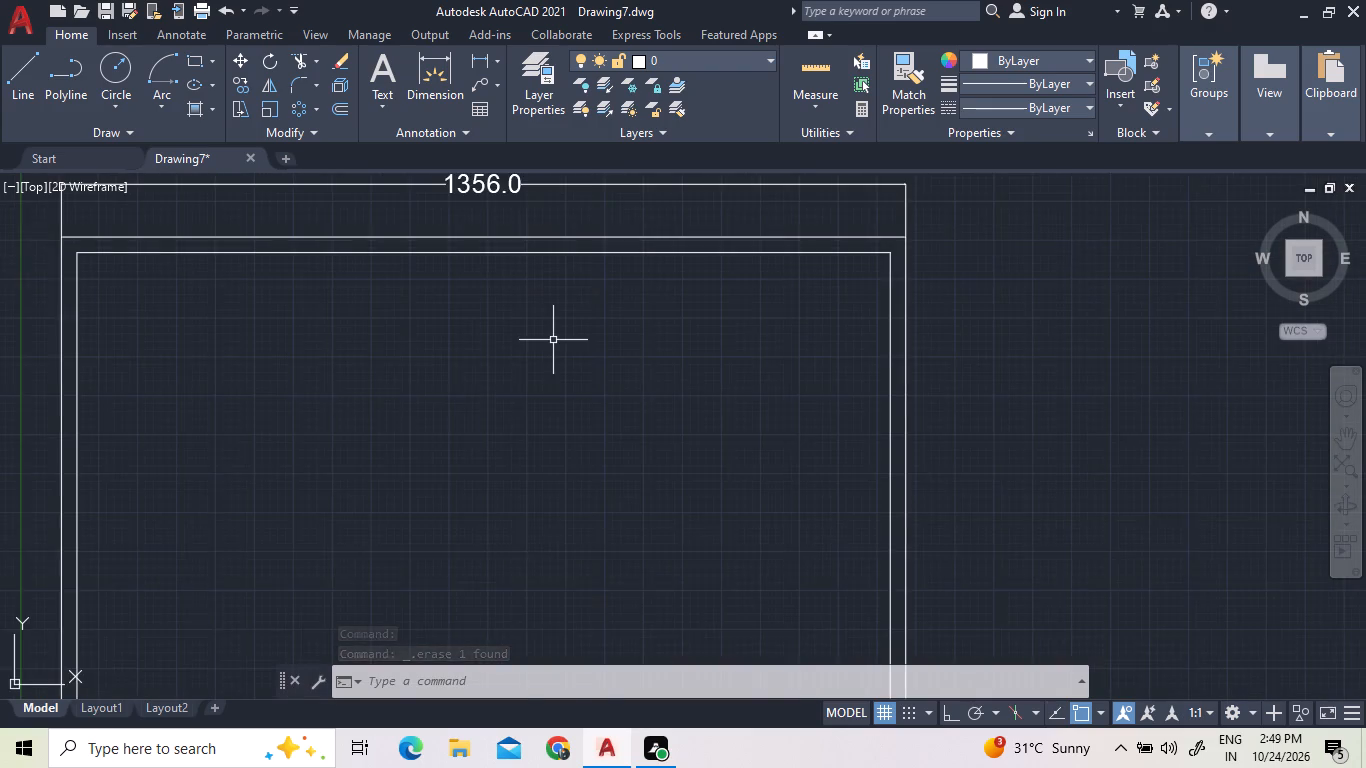
{"action": "scroll", "coordinate": [551, 349], "scroll_direction": "down", "scroll_amount": 1}
{"action": "left_click", "coordinate": [483, 56]}
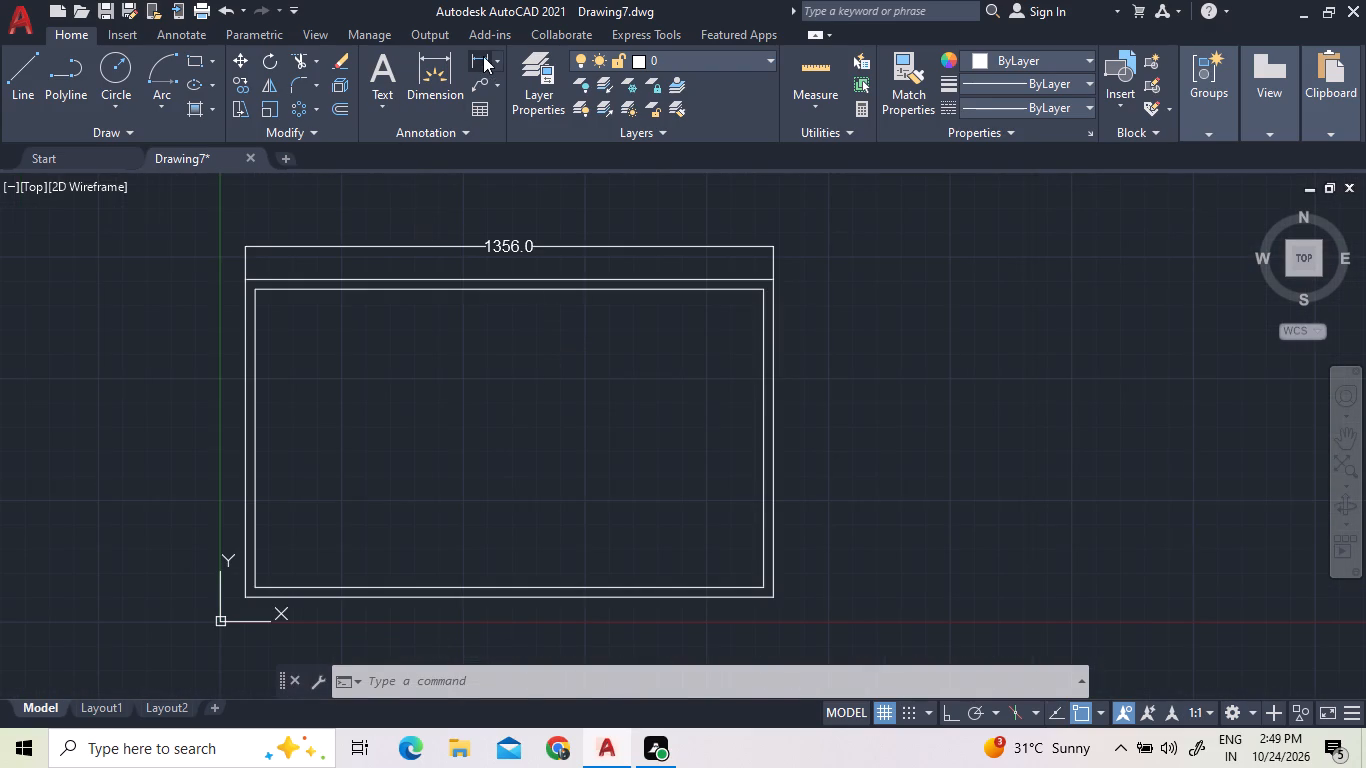
{"action": "left_click", "coordinate": [239, 279]}
{"action": "left_click", "coordinate": [251, 599]}
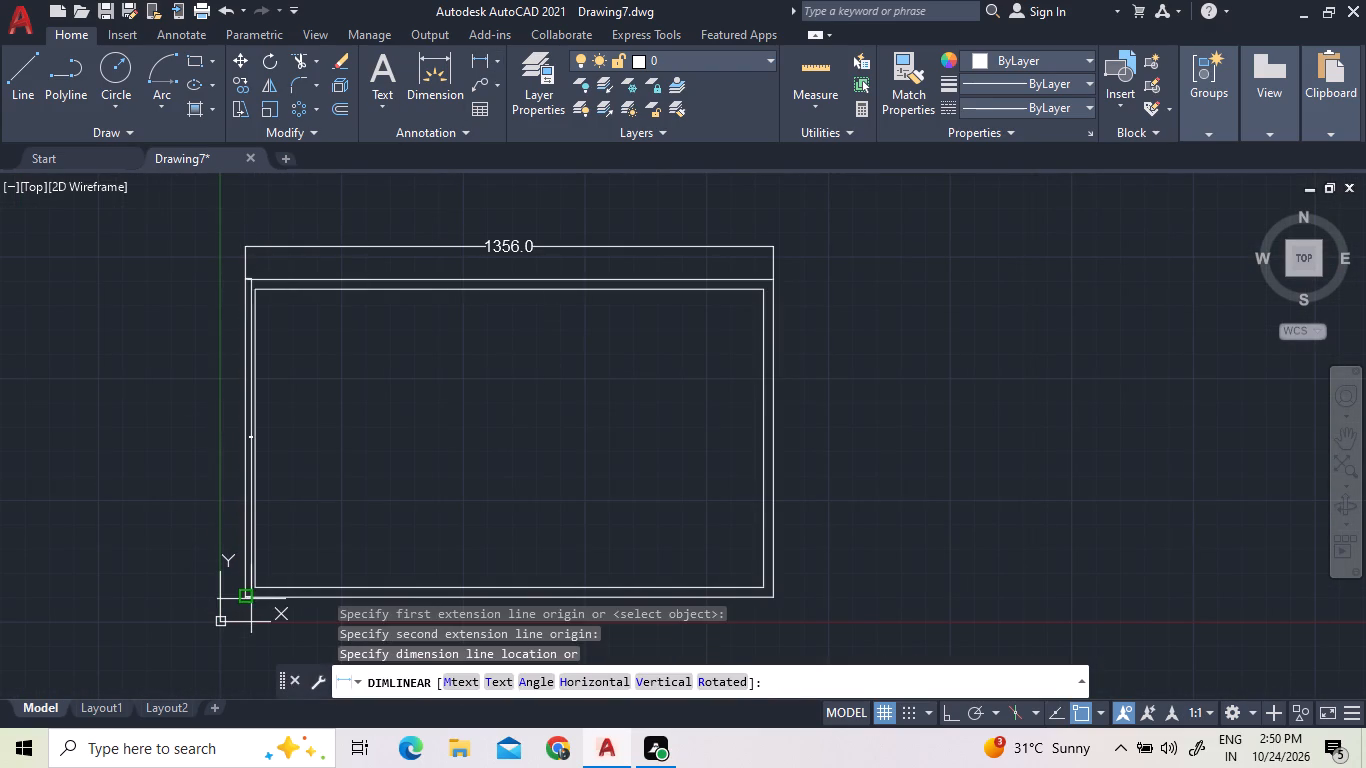
{"action": "left_click", "coordinate": [185, 601]}
Set the text height of the overall height dimension beside the left edge to 30.
{"action": "scroll", "coordinate": [172, 444], "scroll_direction": "up", "scroll_amount": 5}
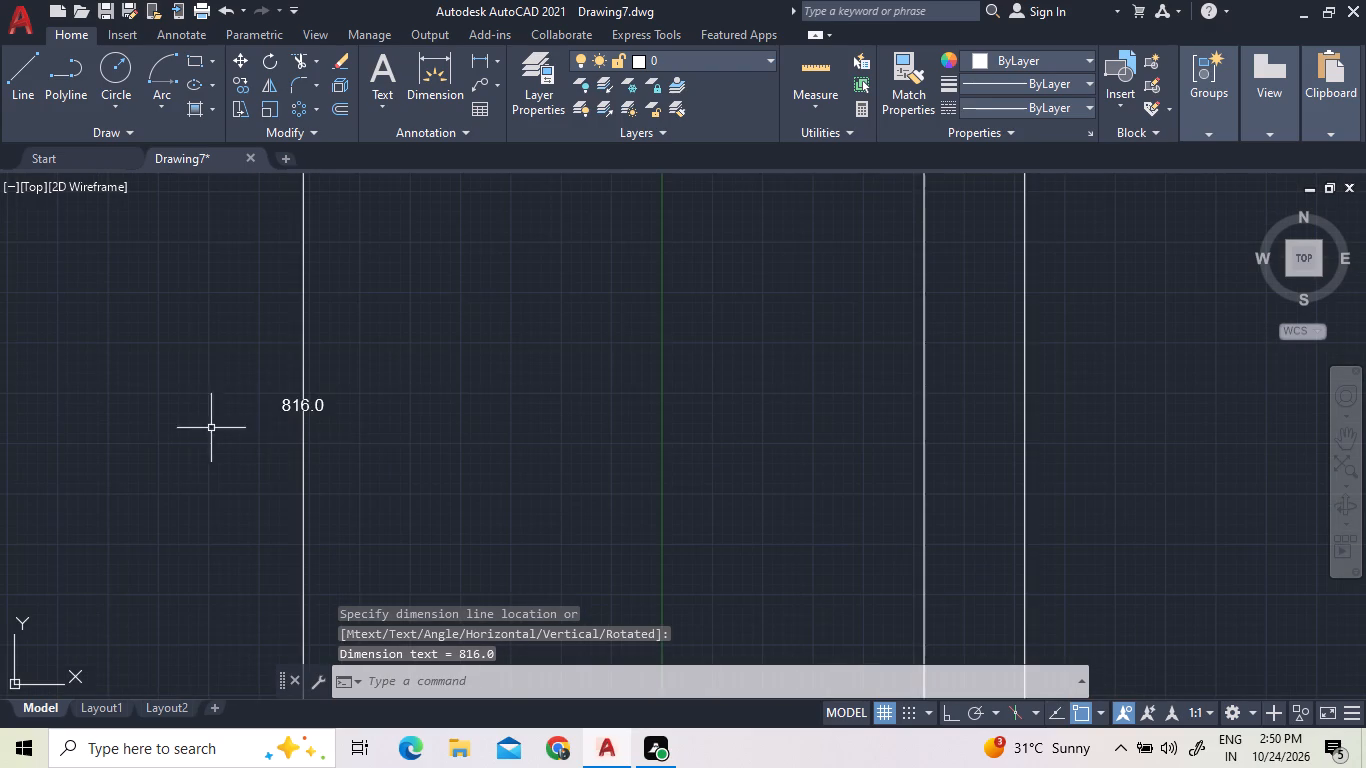
{"action": "scroll", "coordinate": [296, 409], "scroll_direction": "up", "scroll_amount": 3}
{"action": "triple_click", "coordinate": [315, 390]}
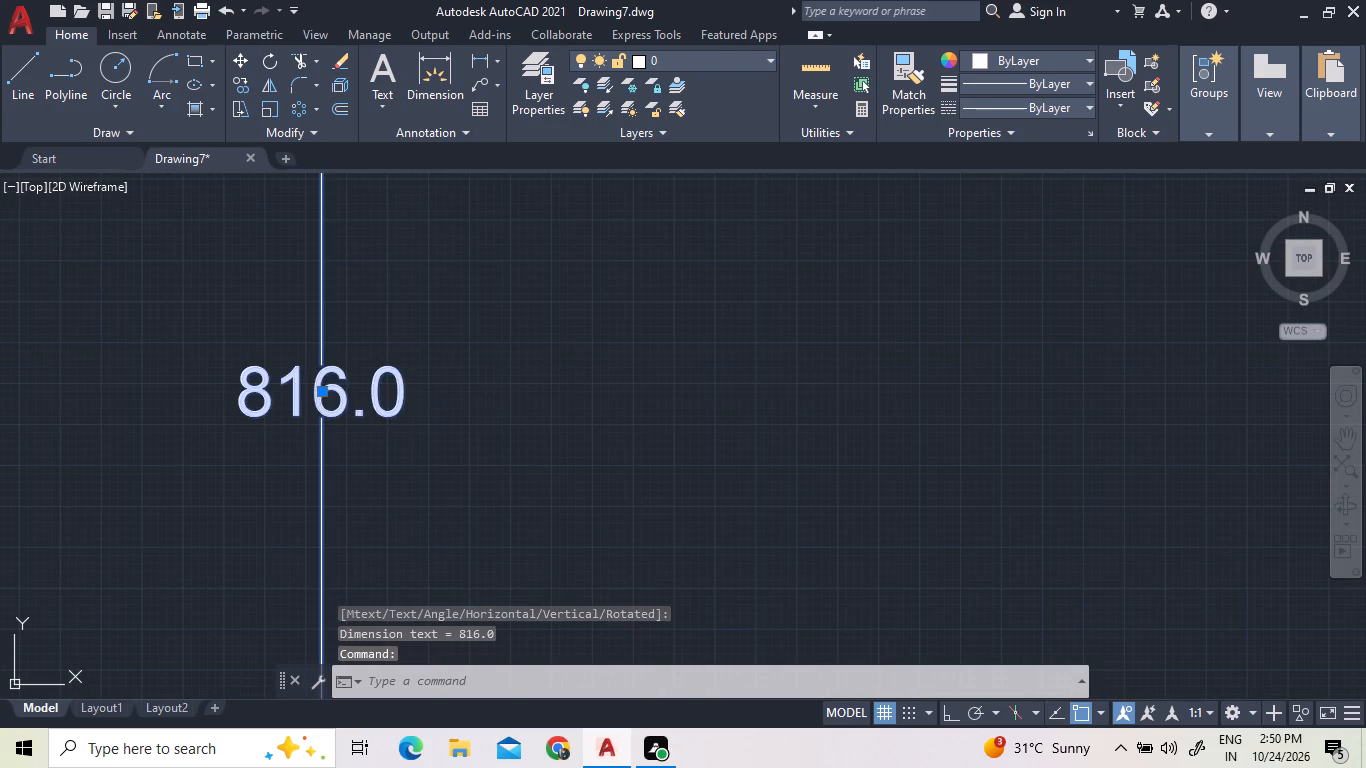
{"action": "triple_click", "coordinate": [315, 390]}
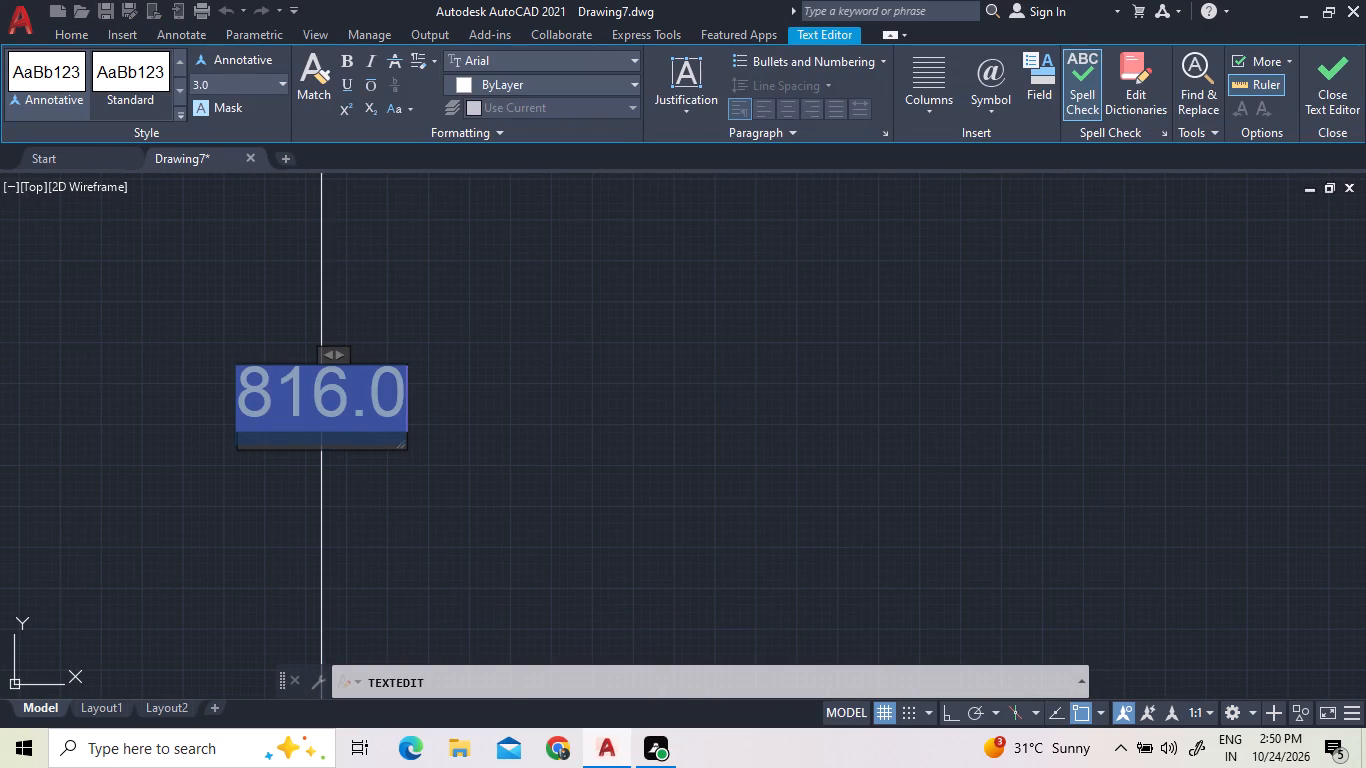
{"action": "left_click", "coordinate": [281, 83]}
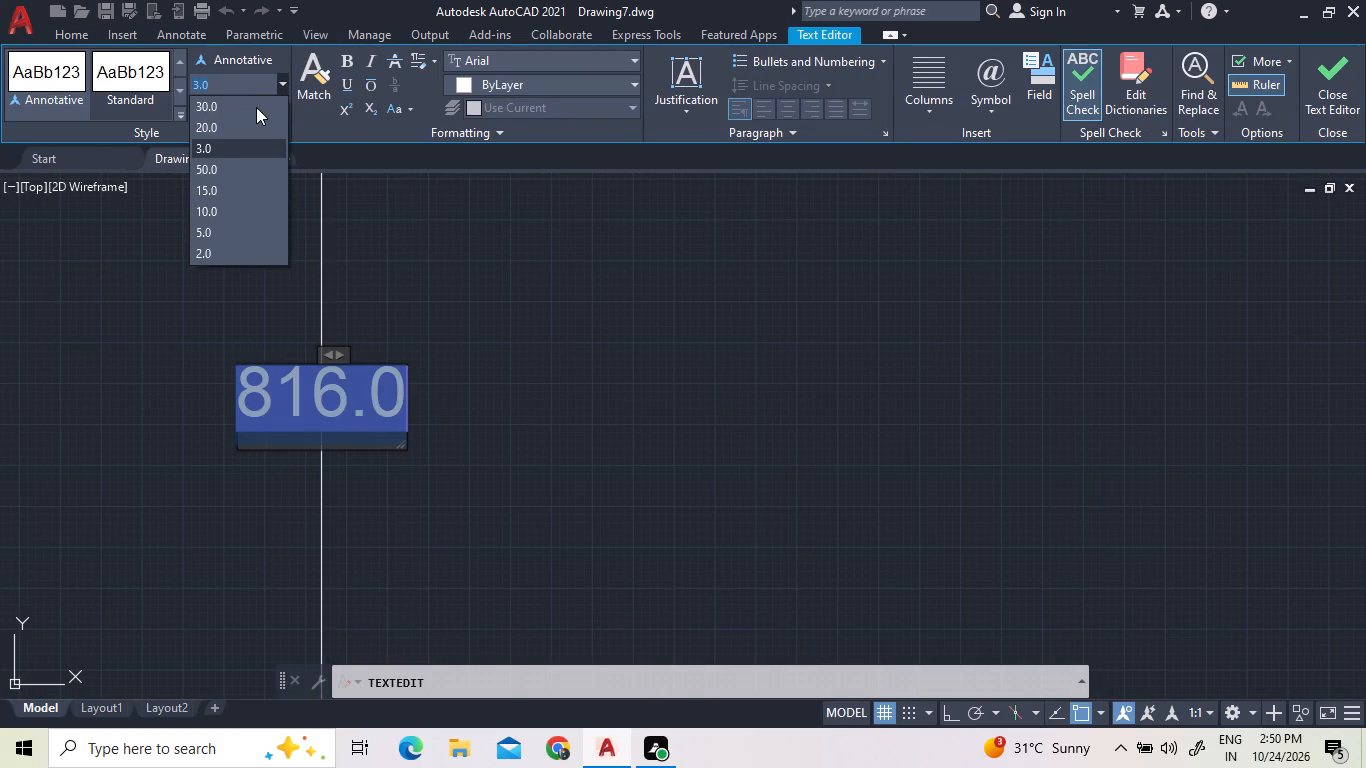
{"action": "left_click", "coordinate": [249, 113]}
{"action": "scroll", "coordinate": [419, 293], "scroll_direction": "down", "scroll_amount": 4}
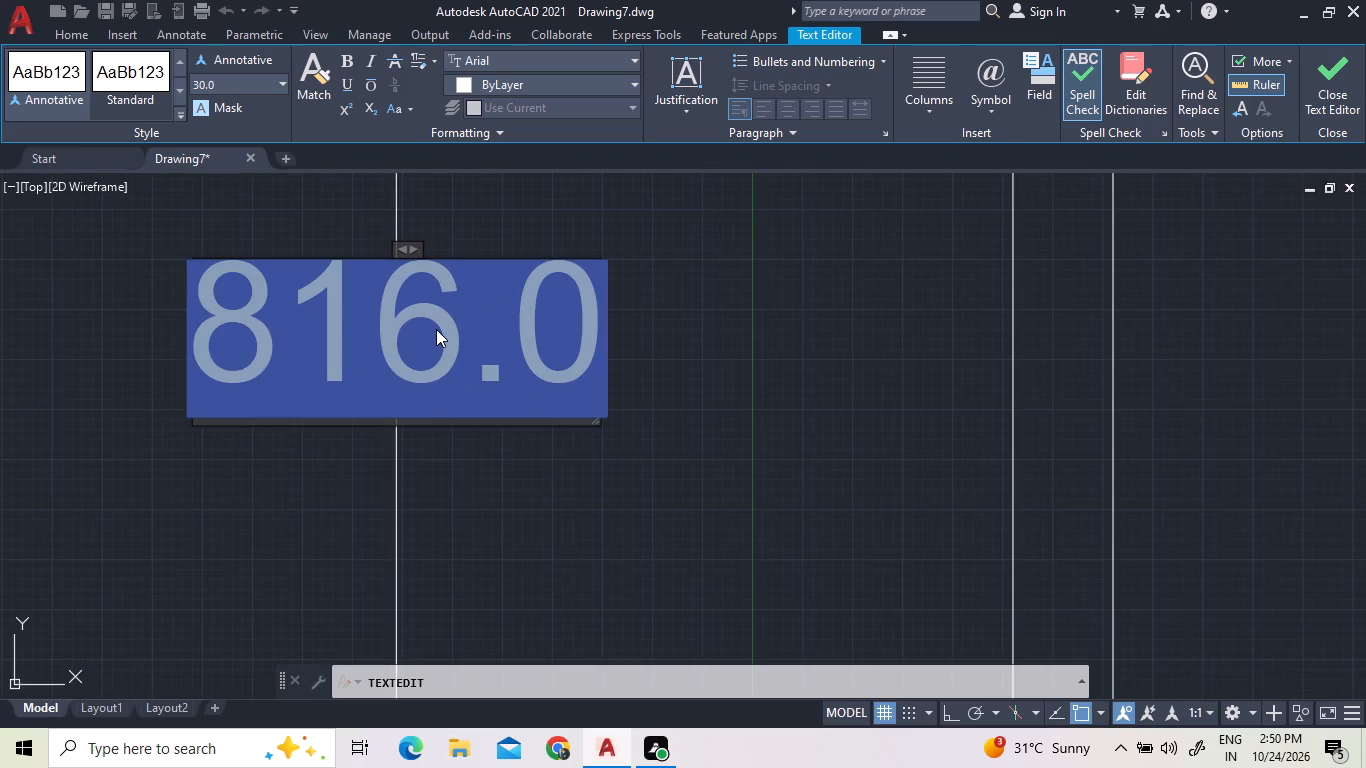
{"action": "left_click_drag", "start_coordinate": [838, 449], "coordinate": [848, 441]}
{"action": "scroll", "coordinate": [722, 508], "scroll_direction": "down", "scroll_amount": 4}
{"action": "scroll", "coordinate": [467, 454], "scroll_direction": "down", "scroll_amount": 3}
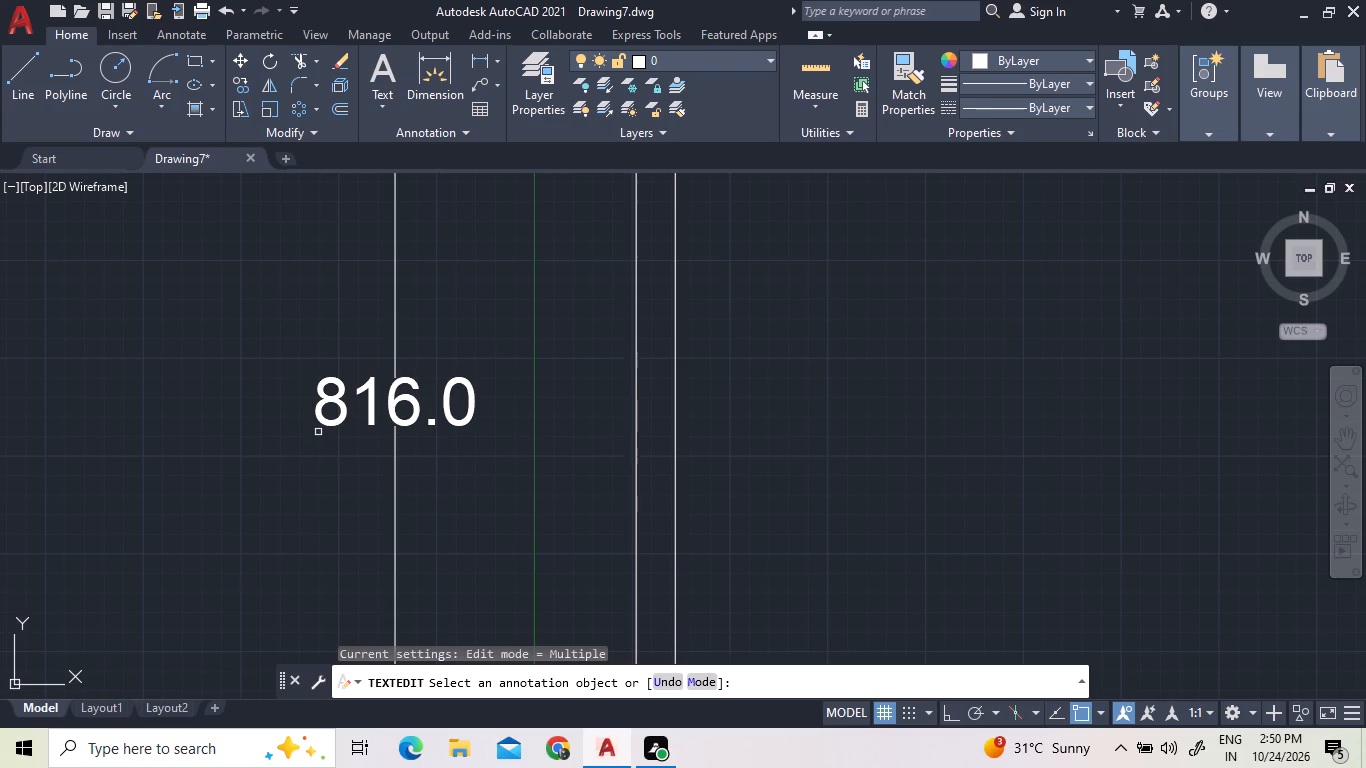
{"action": "scroll", "coordinate": [315, 449], "scroll_direction": "down", "scroll_amount": 4}
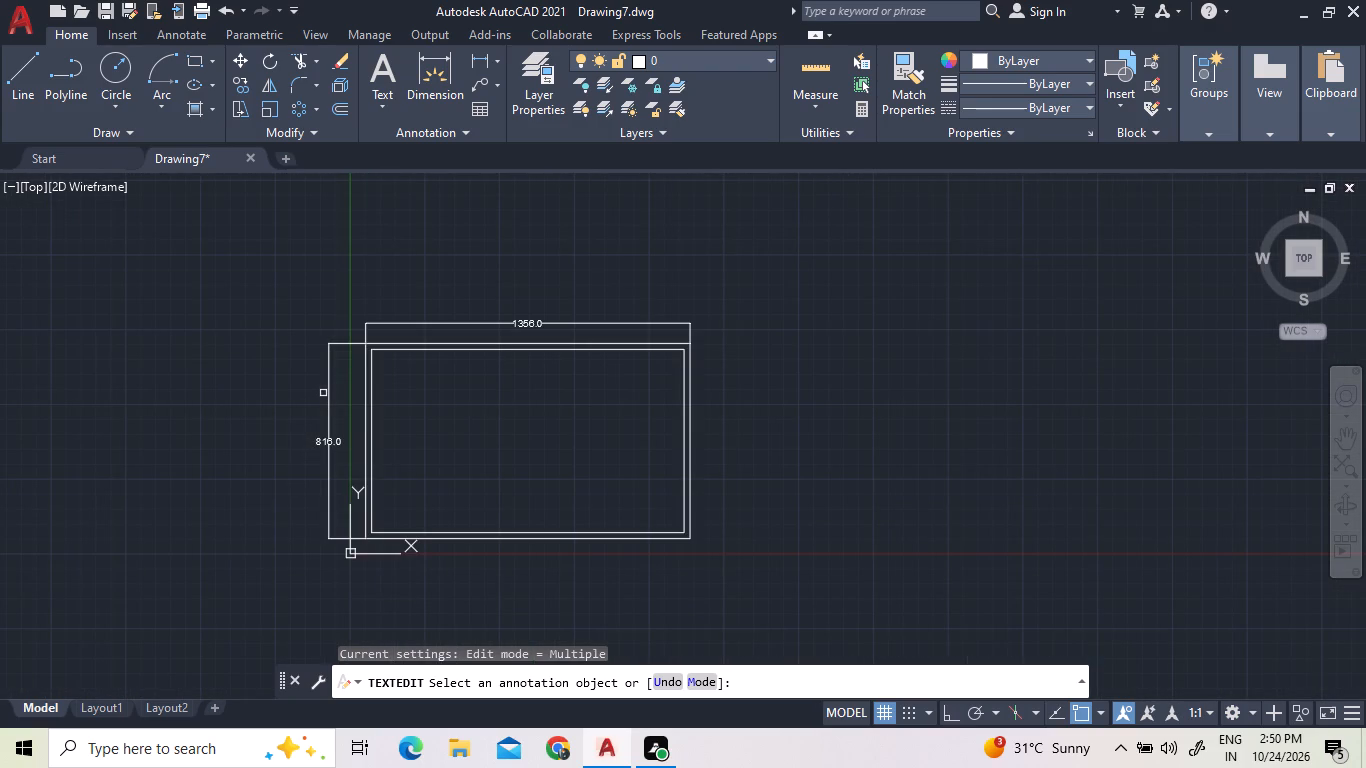
Offset the inner rectangle's left vertical edge 300 toward the inside of the plan.
{"action": "scroll", "coordinate": [445, 394], "scroll_direction": "down", "scroll_amount": 1}
{"action": "scroll", "coordinate": [475, 362], "scroll_direction": "up", "scroll_amount": 1}
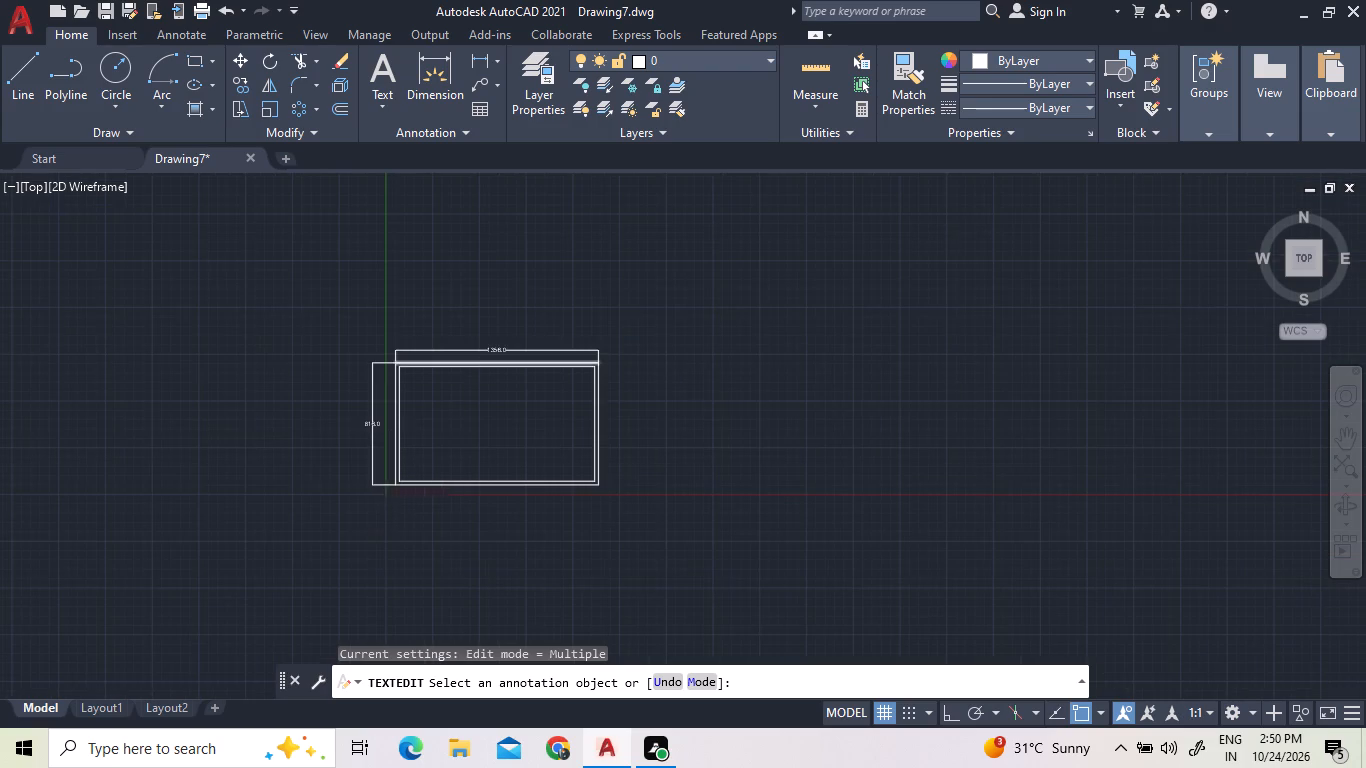
{"action": "scroll", "coordinate": [469, 415], "scroll_direction": "up", "scroll_amount": 2}
{"action": "left_click", "coordinate": [475, 404]}
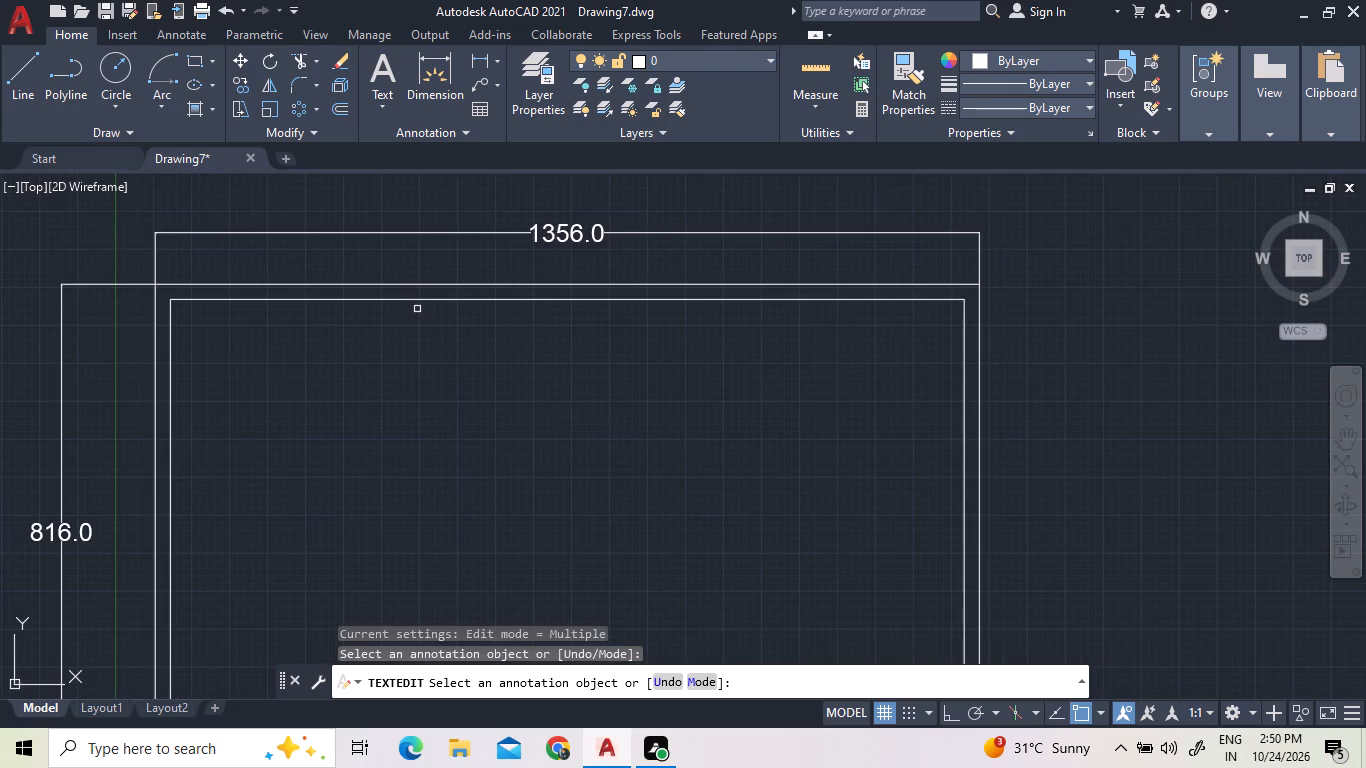
{"action": "key", "text": "Escape"}
{"action": "key", "text": "Escape"}
{"action": "key", "text": "Escape"}
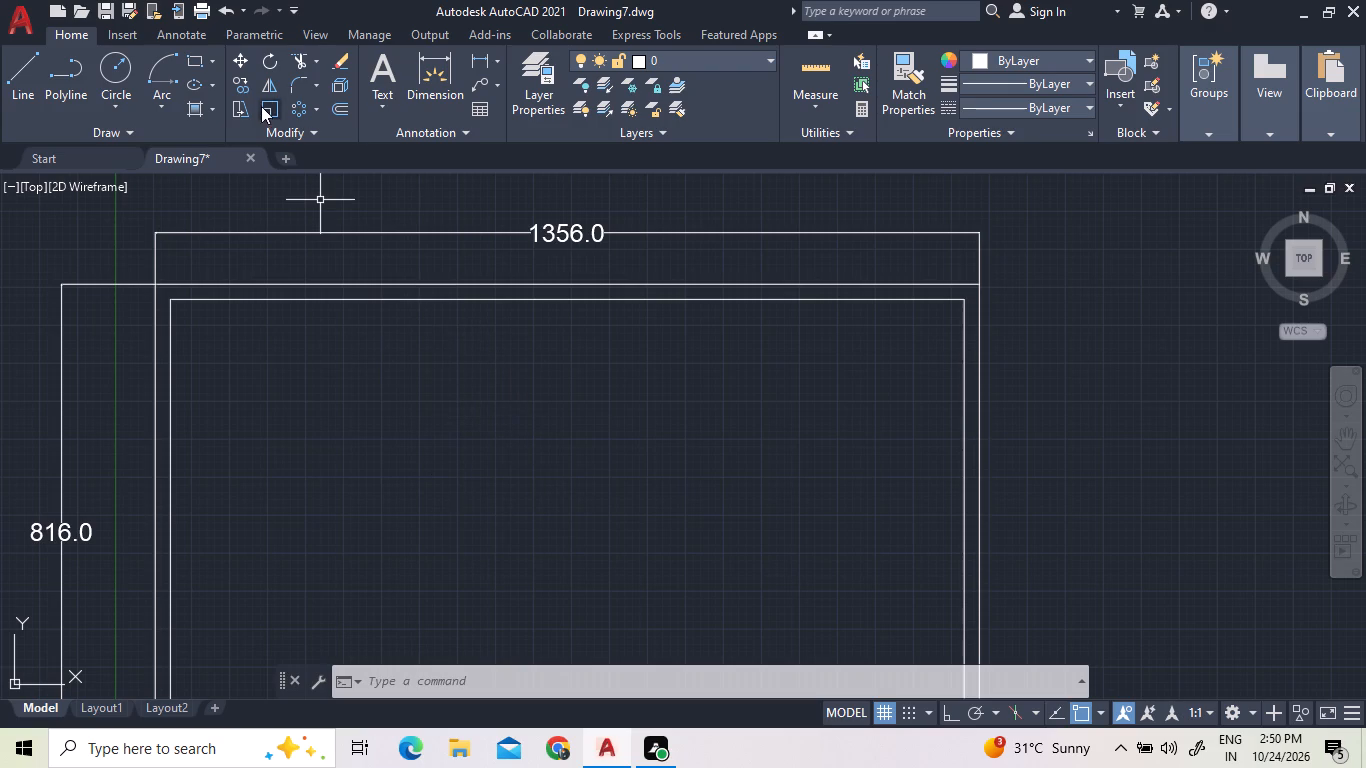
{"action": "left_click", "coordinate": [338, 107]}
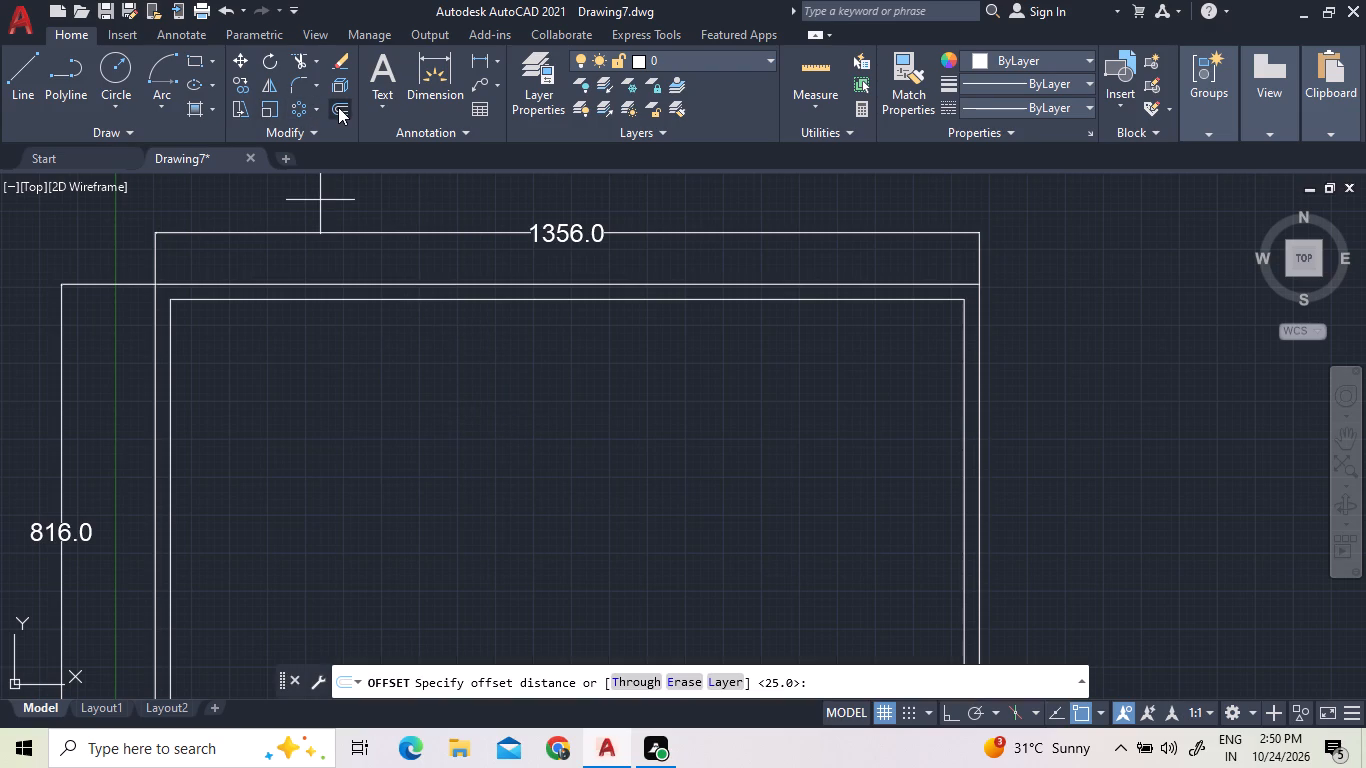
{"action": "type", "text": "300"}
{"action": "key", "text": "Return"}
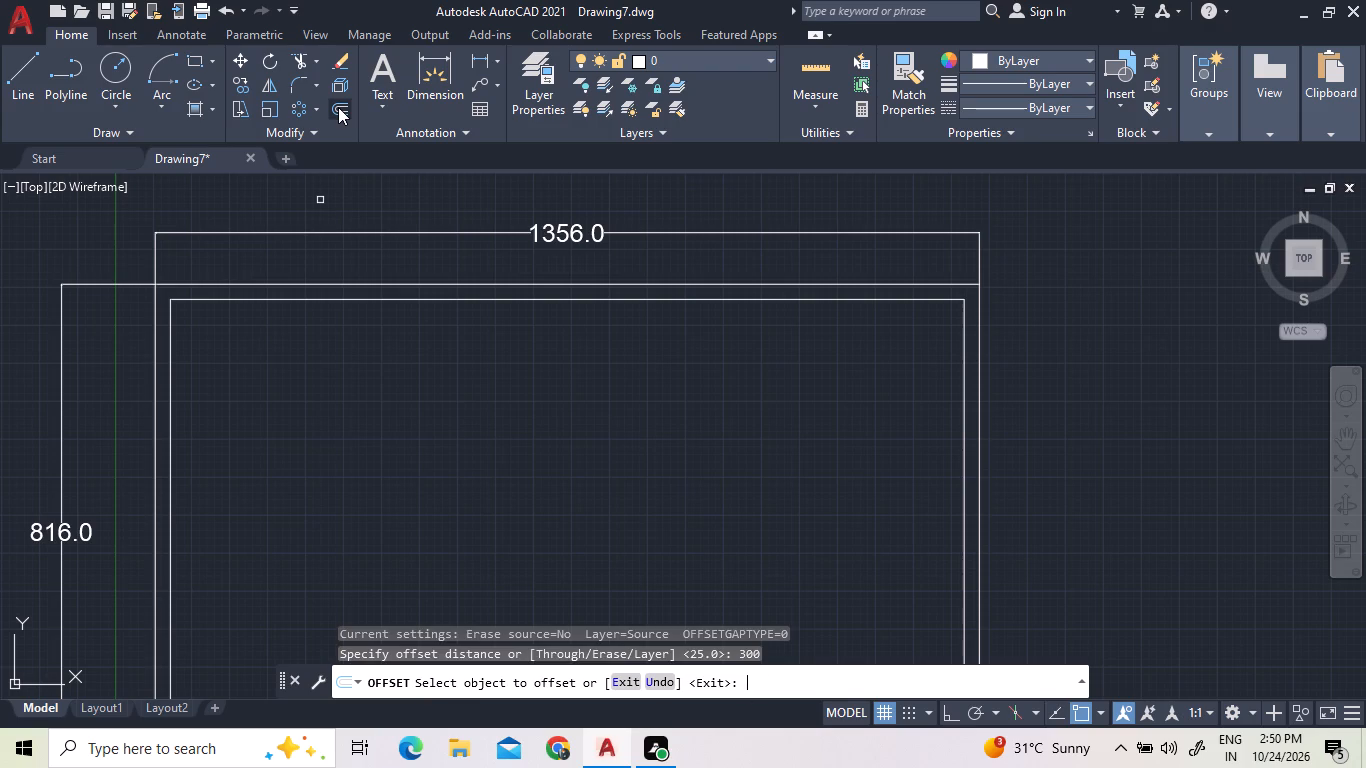
{"action": "left_click", "coordinate": [170, 377]}
{"action": "left_click", "coordinate": [260, 392]}
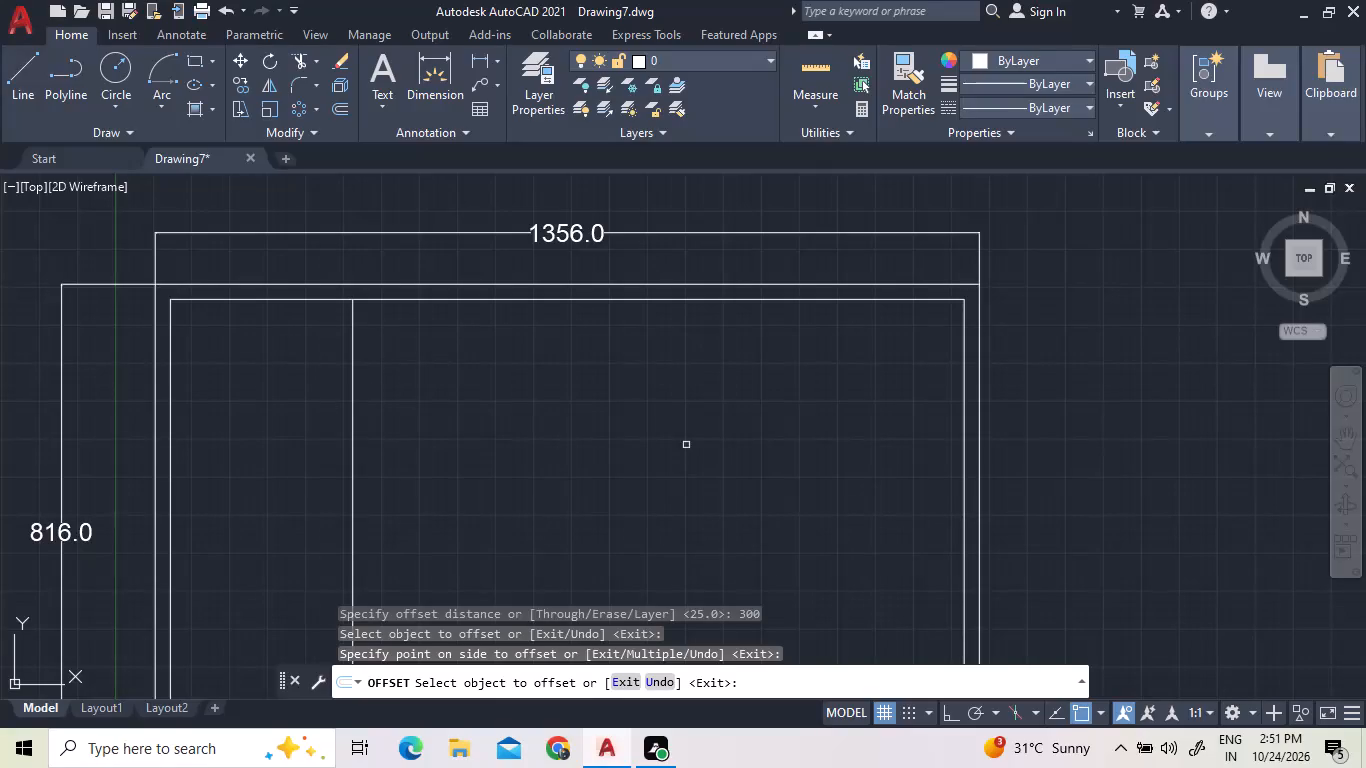
Offset the inner rectangle's right vertical edge 438 toward the inside of the plan.
{"action": "left_click", "coordinate": [340, 102]}
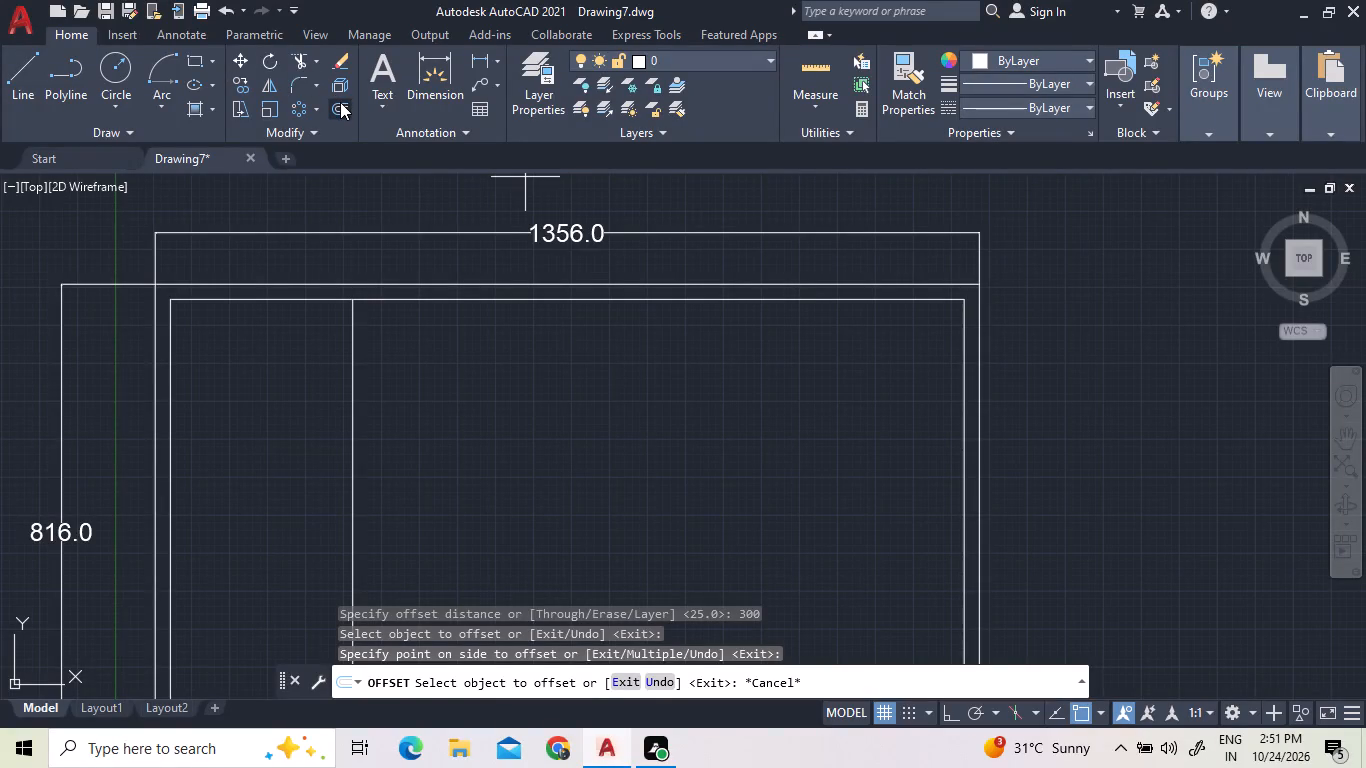
{"action": "key", "text": "4"}
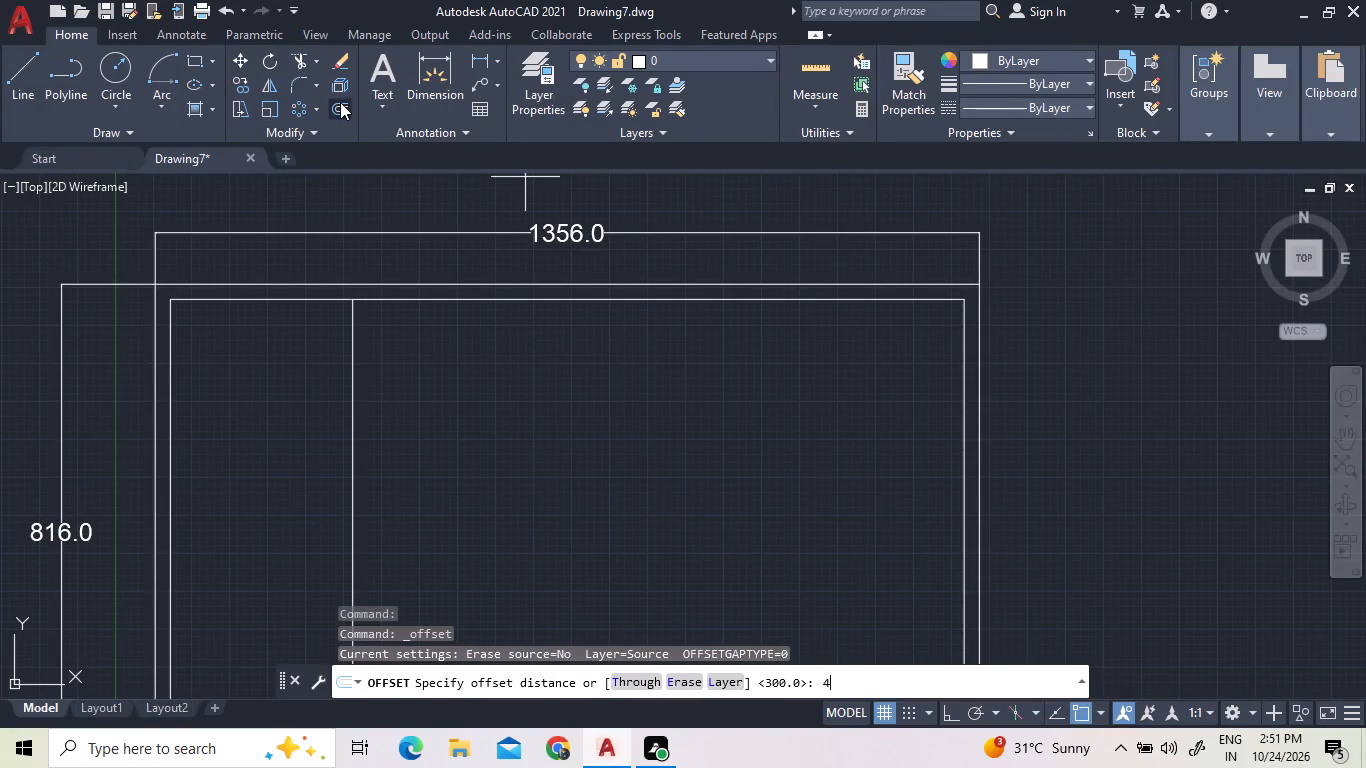
{"action": "type", "text": "38"}
{"action": "key", "text": "Return"}
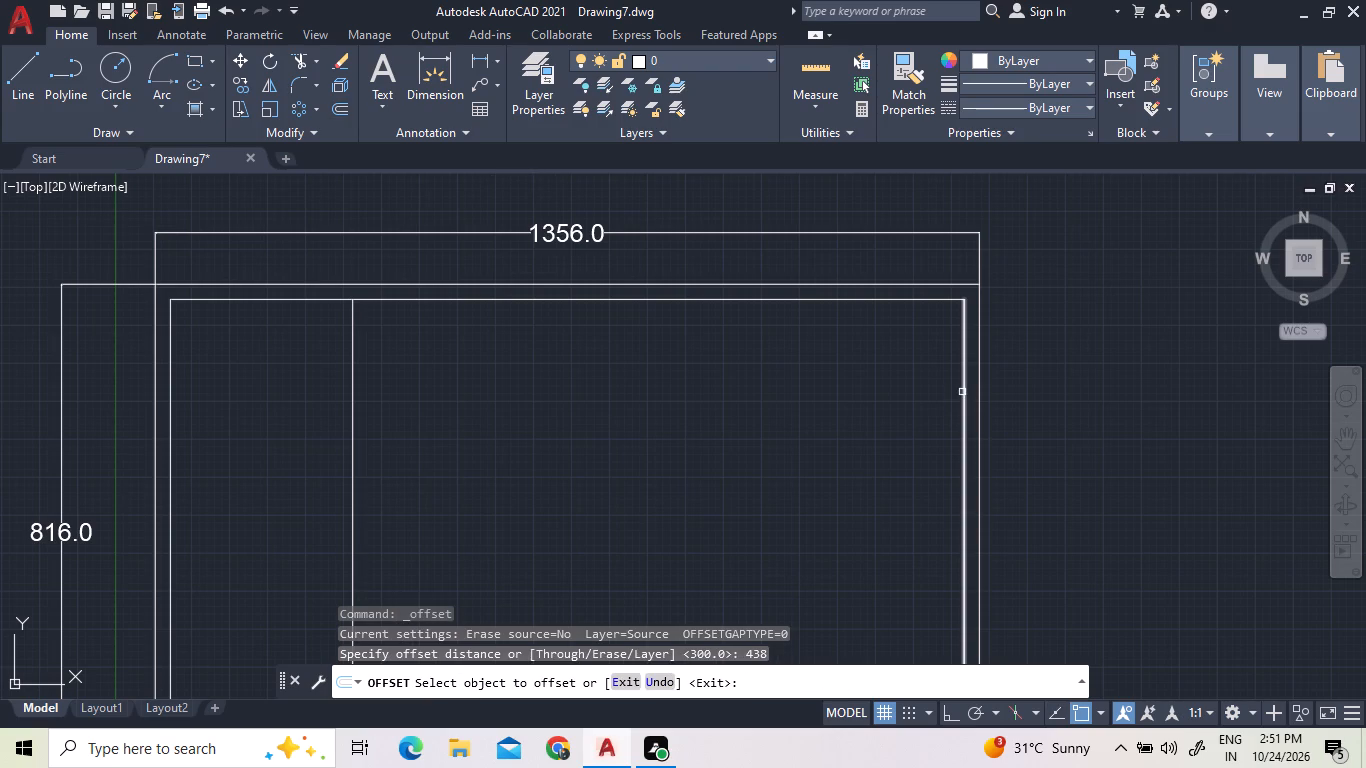
{"action": "left_click", "coordinate": [962, 392]}
{"action": "left_click", "coordinate": [863, 380]}
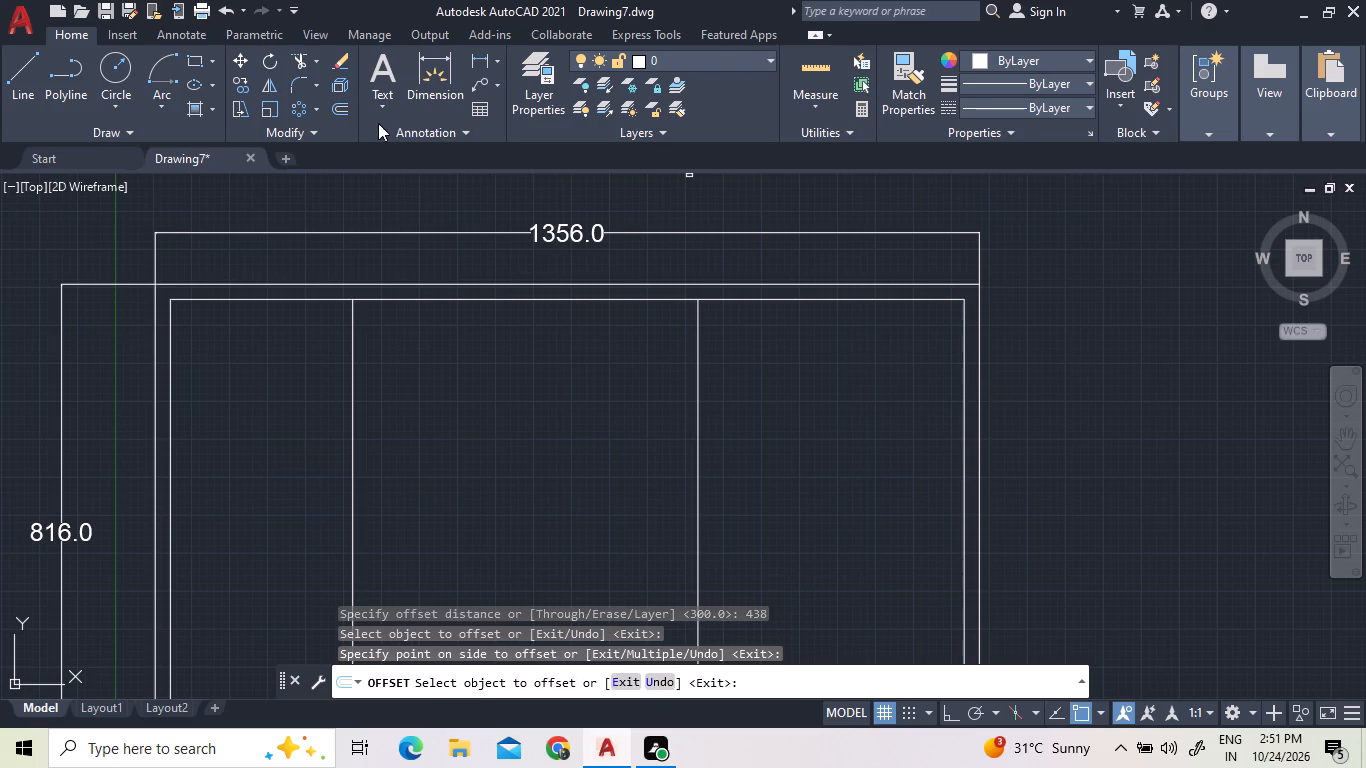
Offset both interior partition lines 15 toward the middle of the plan, the right-hand one to its left and the left-hand one to its right.
{"action": "left_click", "coordinate": [341, 105]}
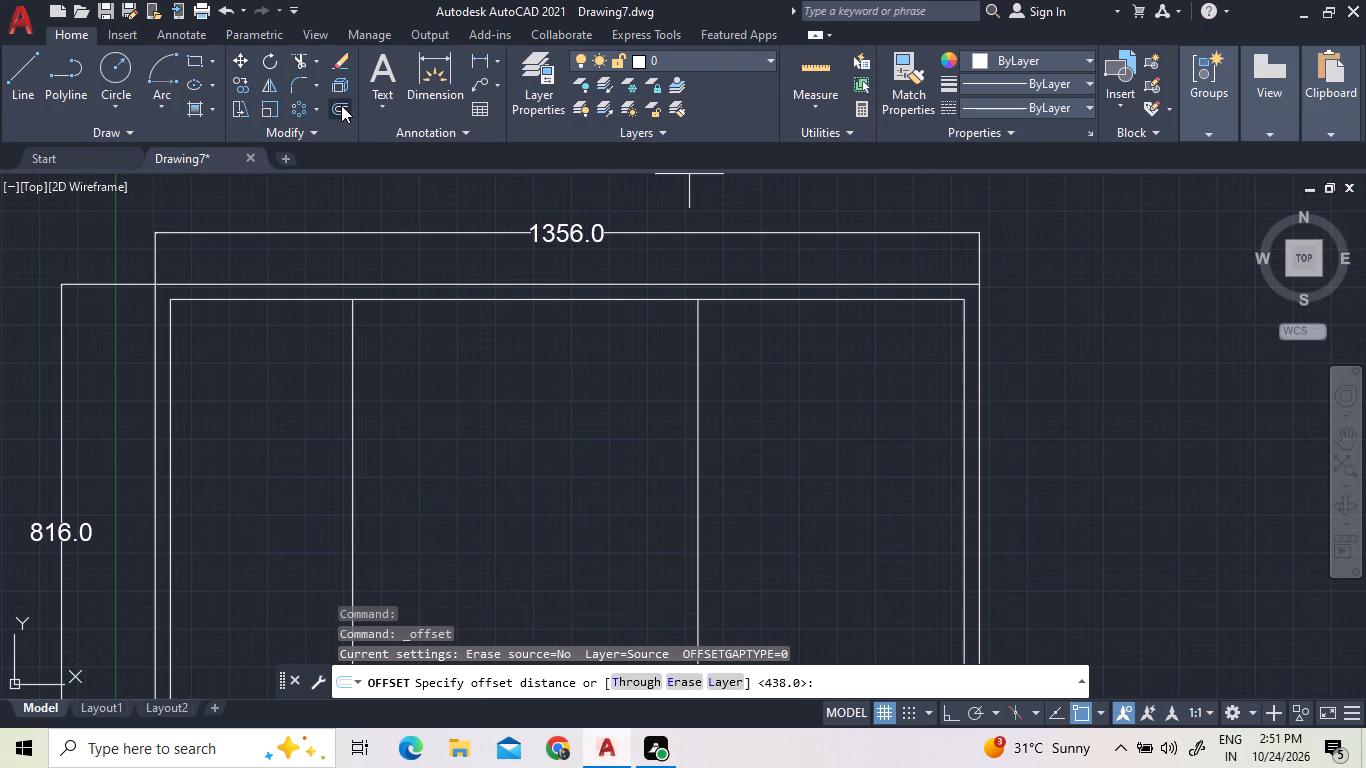
{"action": "type", "text": "25"}
{"action": "key", "text": "BackSpace"}
{"action": "key", "text": "BackSpace"}
{"action": "type", "text": "15"}
{"action": "key", "text": "Return"}
{"action": "left_click", "coordinate": [699, 366]}
{"action": "left_click", "coordinate": [666, 364]}
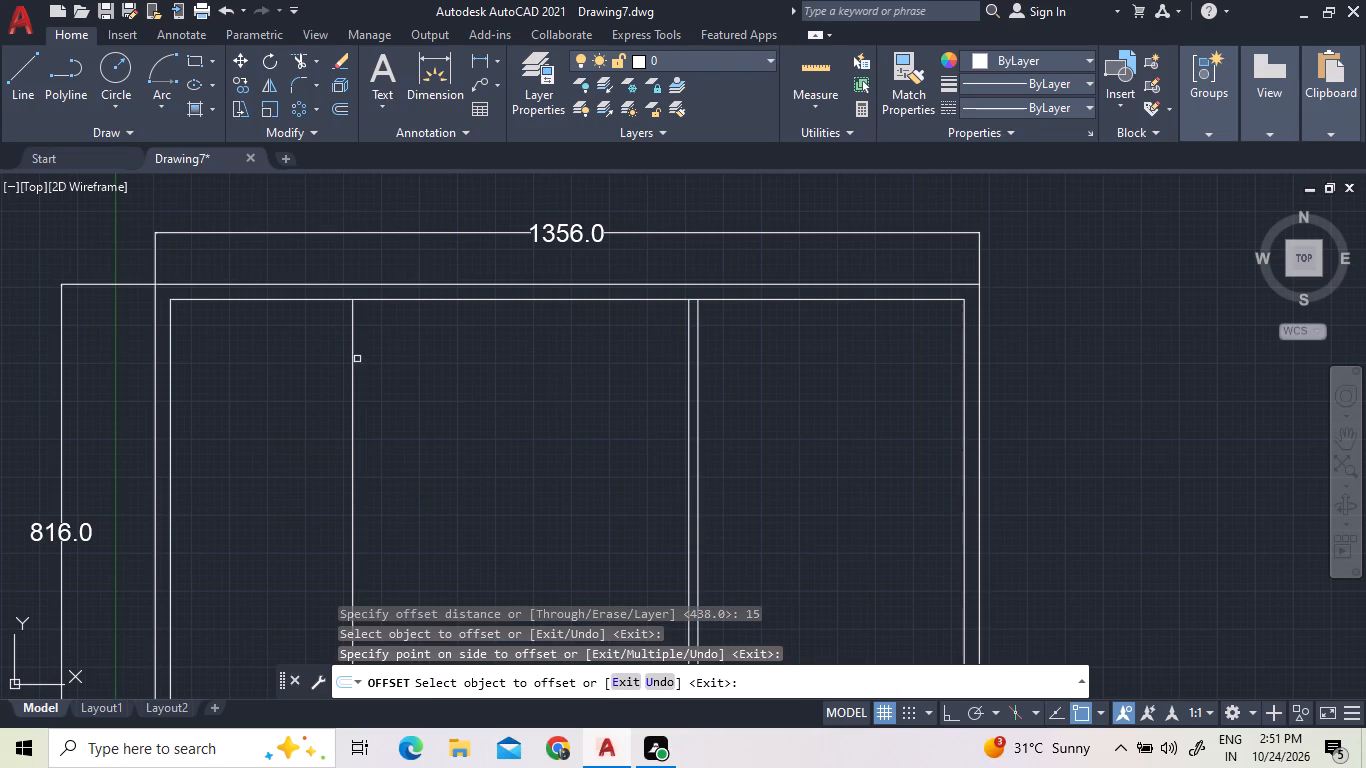
{"action": "left_click", "coordinate": [350, 362]}
{"action": "left_click", "coordinate": [408, 364]}
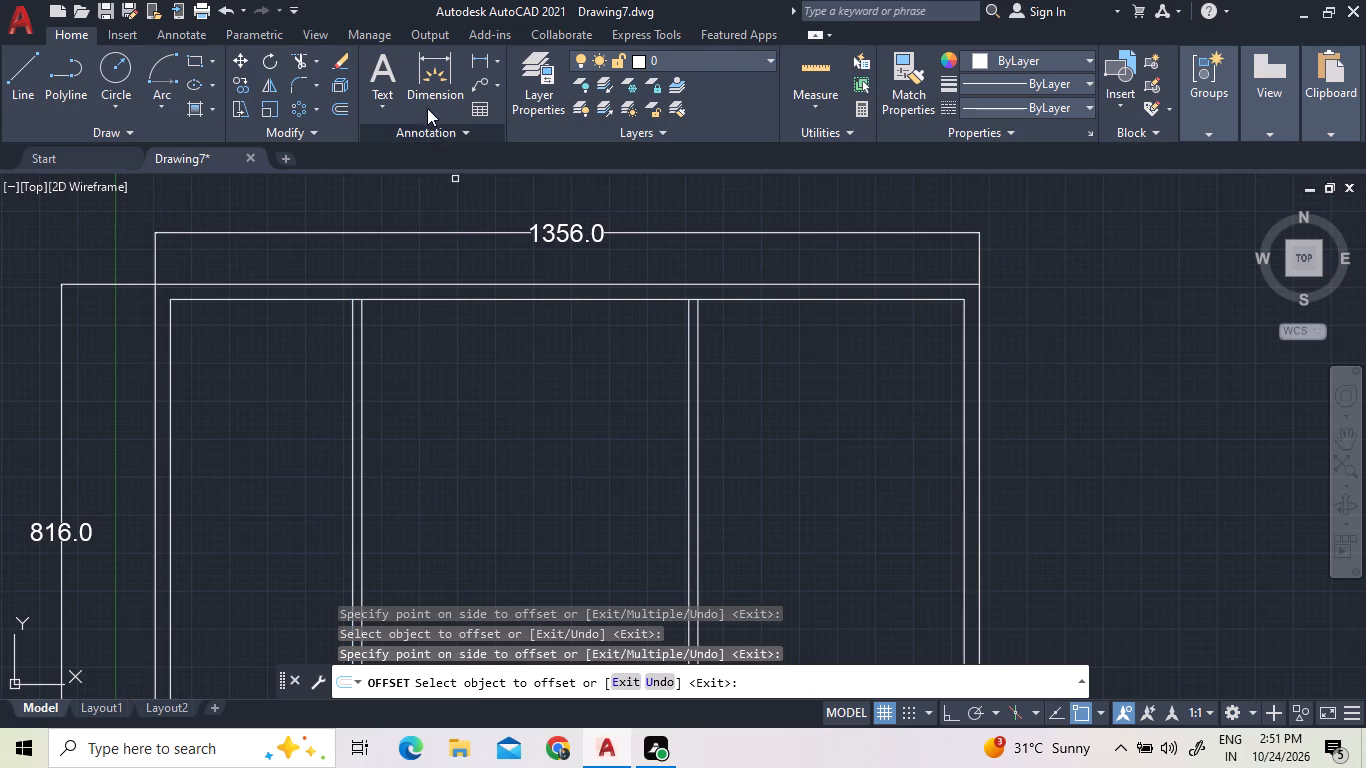
Offset the left line of the right-hand partition 144 to the left.
{"action": "left_click", "coordinate": [346, 114]}
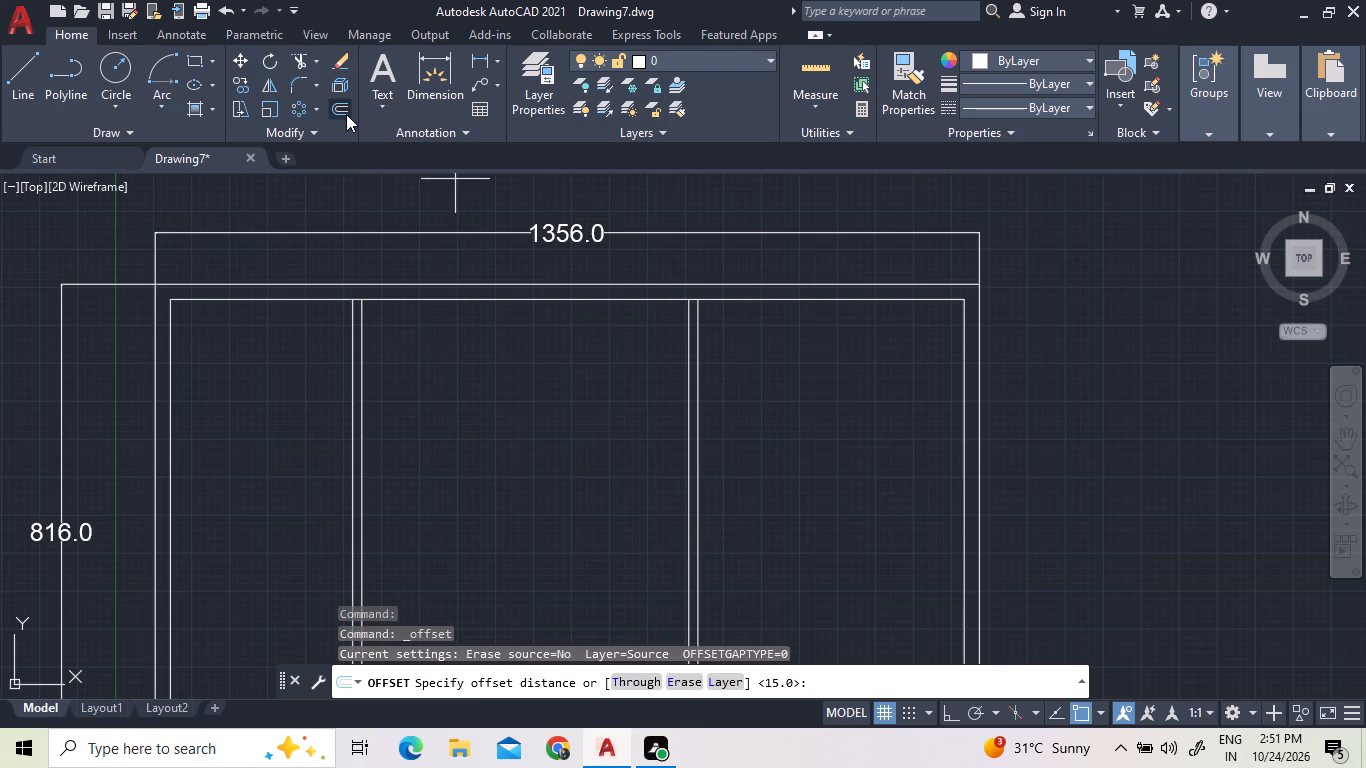
{"action": "type", "text": "1444"}
{"action": "key", "text": "BackSpace"}
{"action": "key", "text": "Return"}
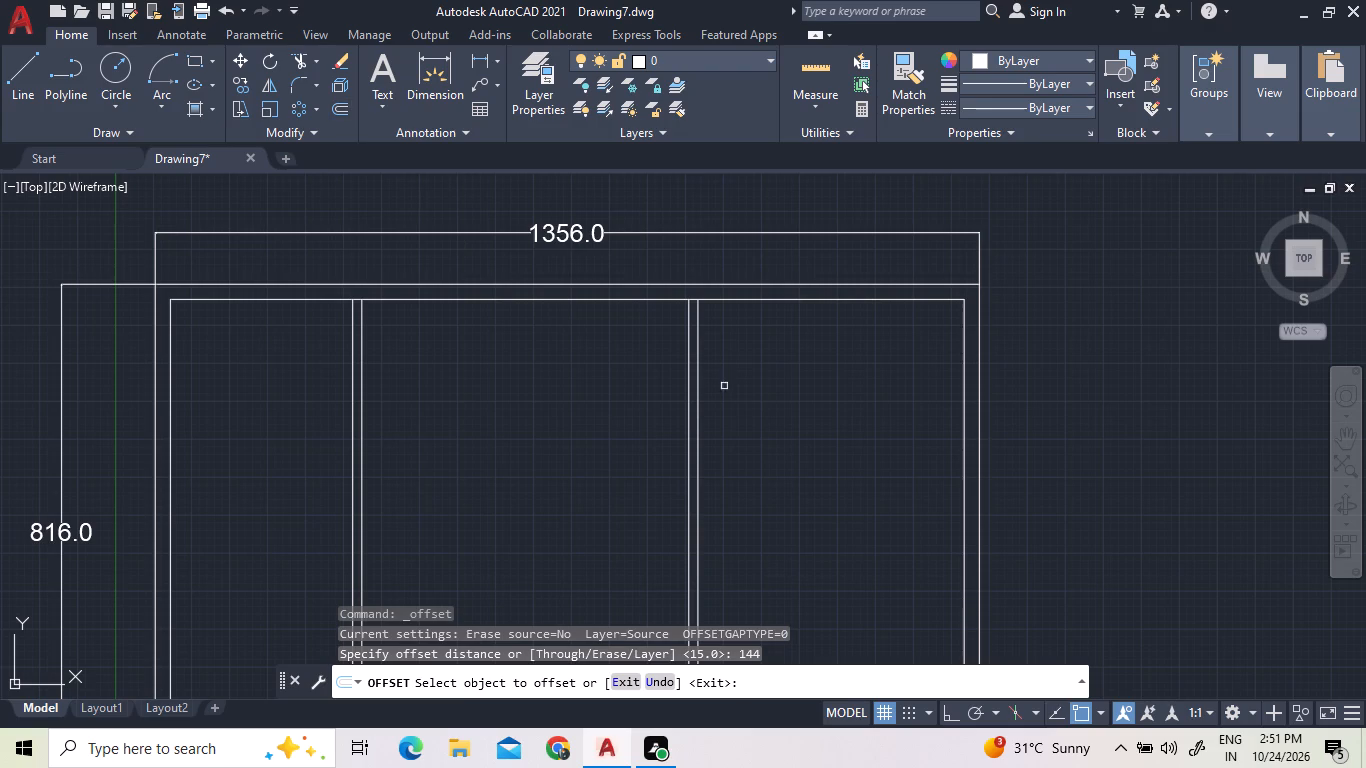
{"action": "left_click", "coordinate": [689, 392]}
{"action": "left_click", "coordinate": [601, 401]}
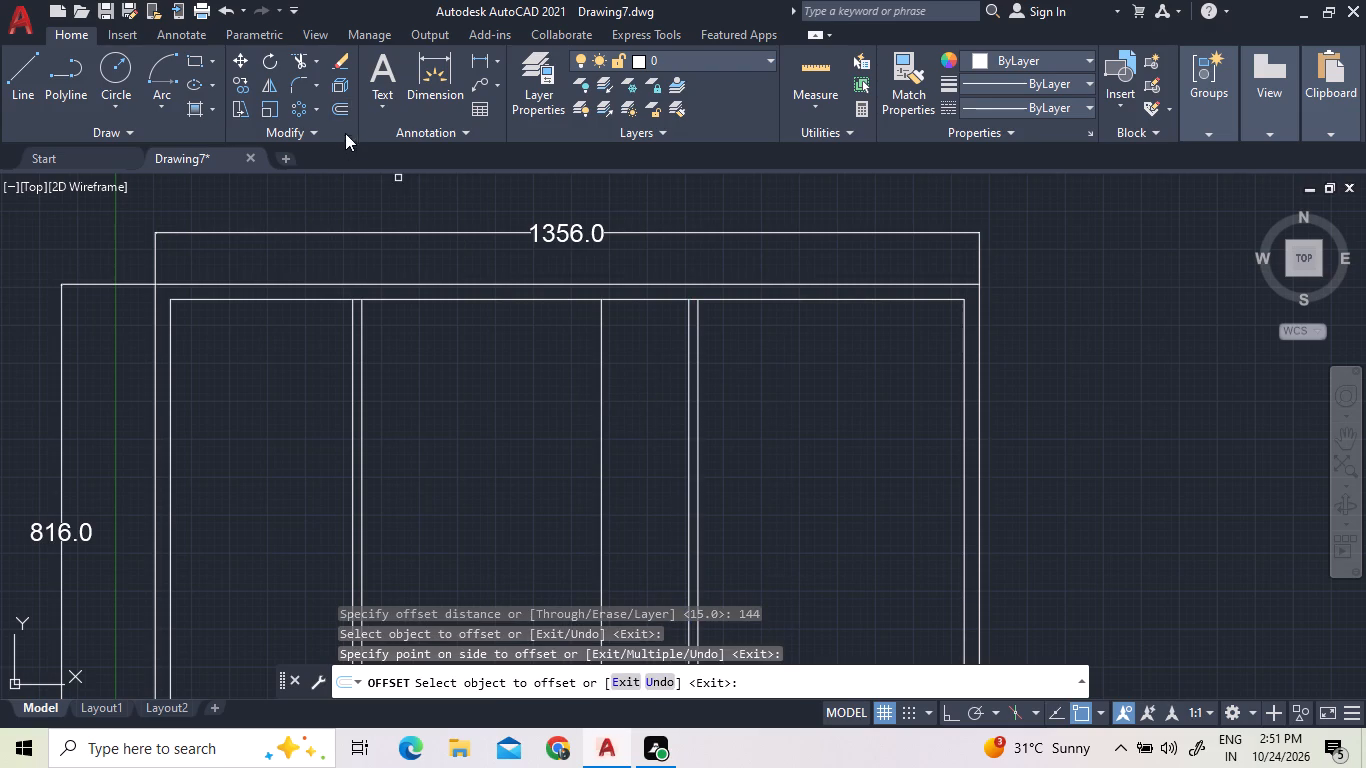
Offset the new middle partition line 15 to the left to give that partition its thickness.
{"action": "left_click", "coordinate": [339, 113]}
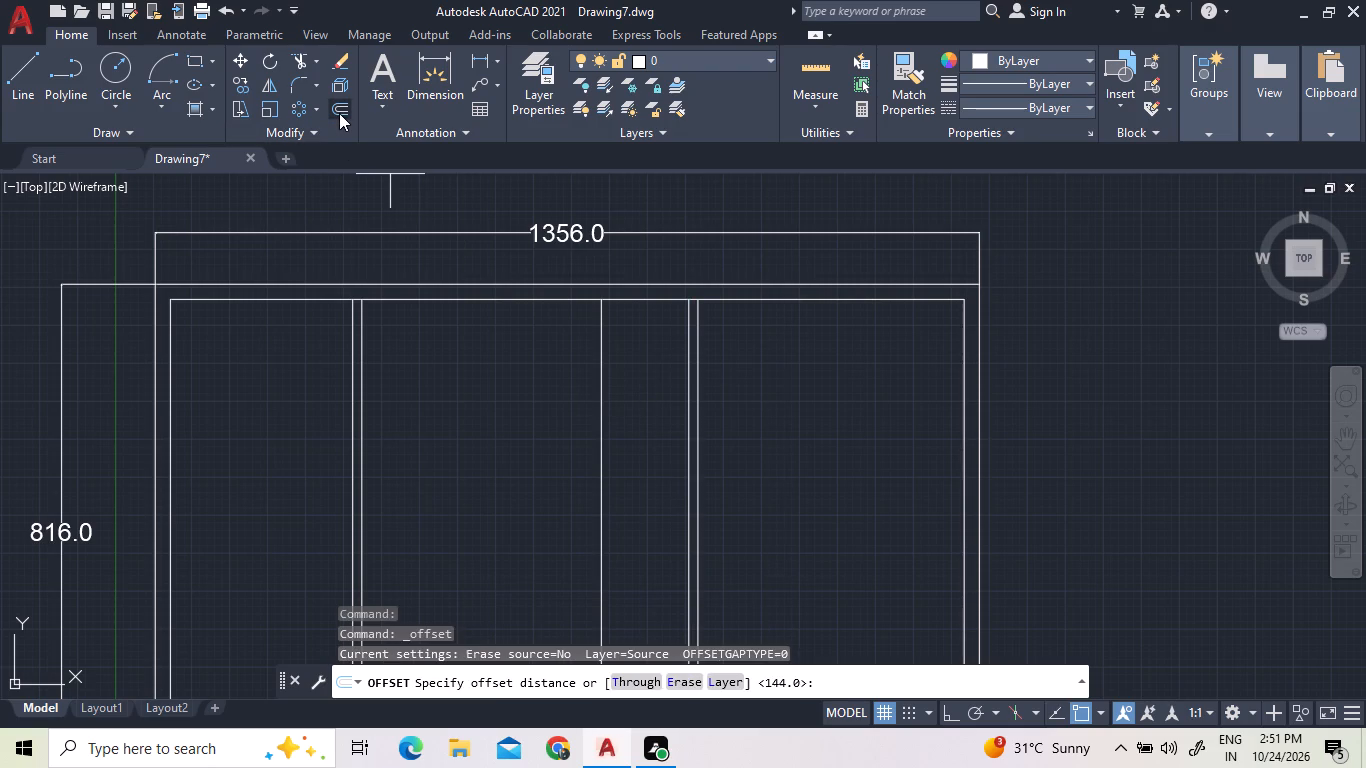
{"action": "type", "text": "15"}
{"action": "key", "text": "Return"}
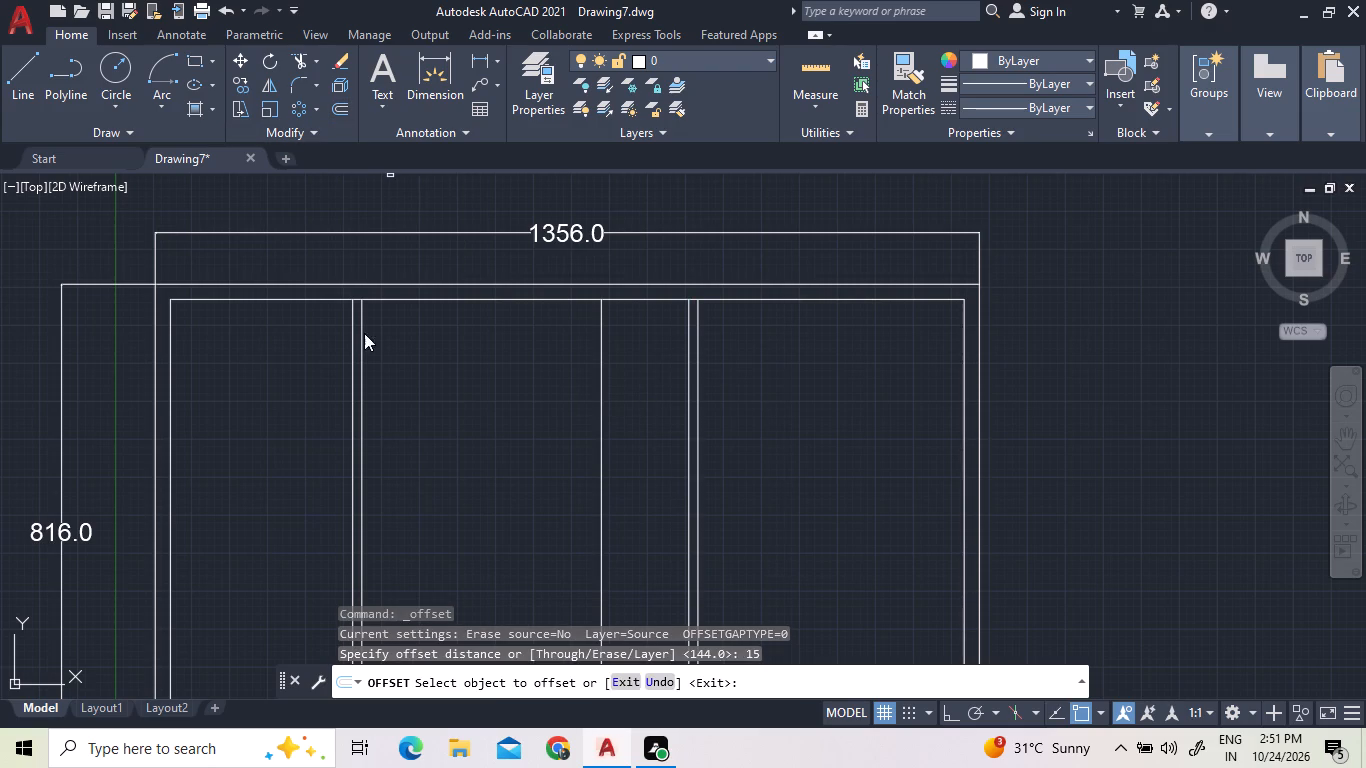
{"action": "left_click", "coordinate": [603, 361]}
{"action": "left_click", "coordinate": [574, 374]}
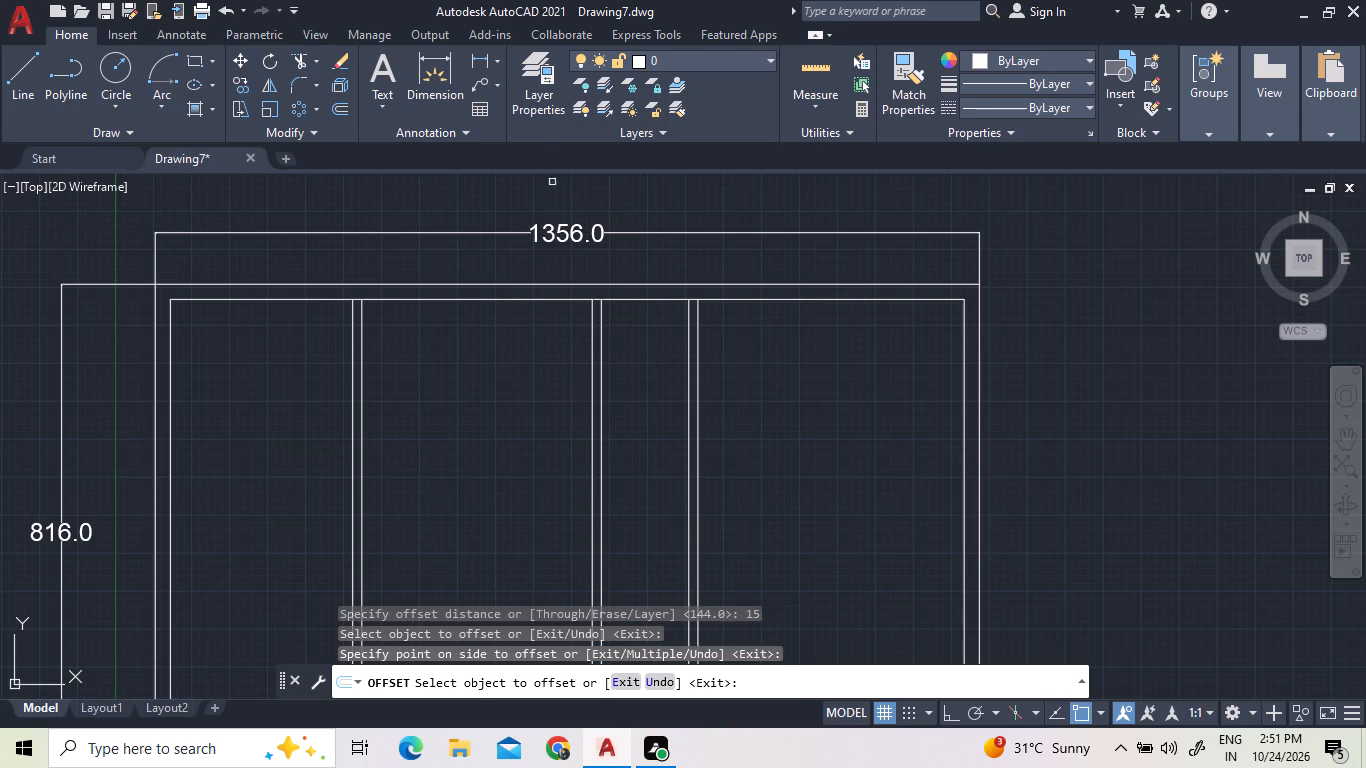
Measure the clear width between the left-hand and middle partitions with Quick measure.
{"action": "left_click", "coordinate": [831, 88]}
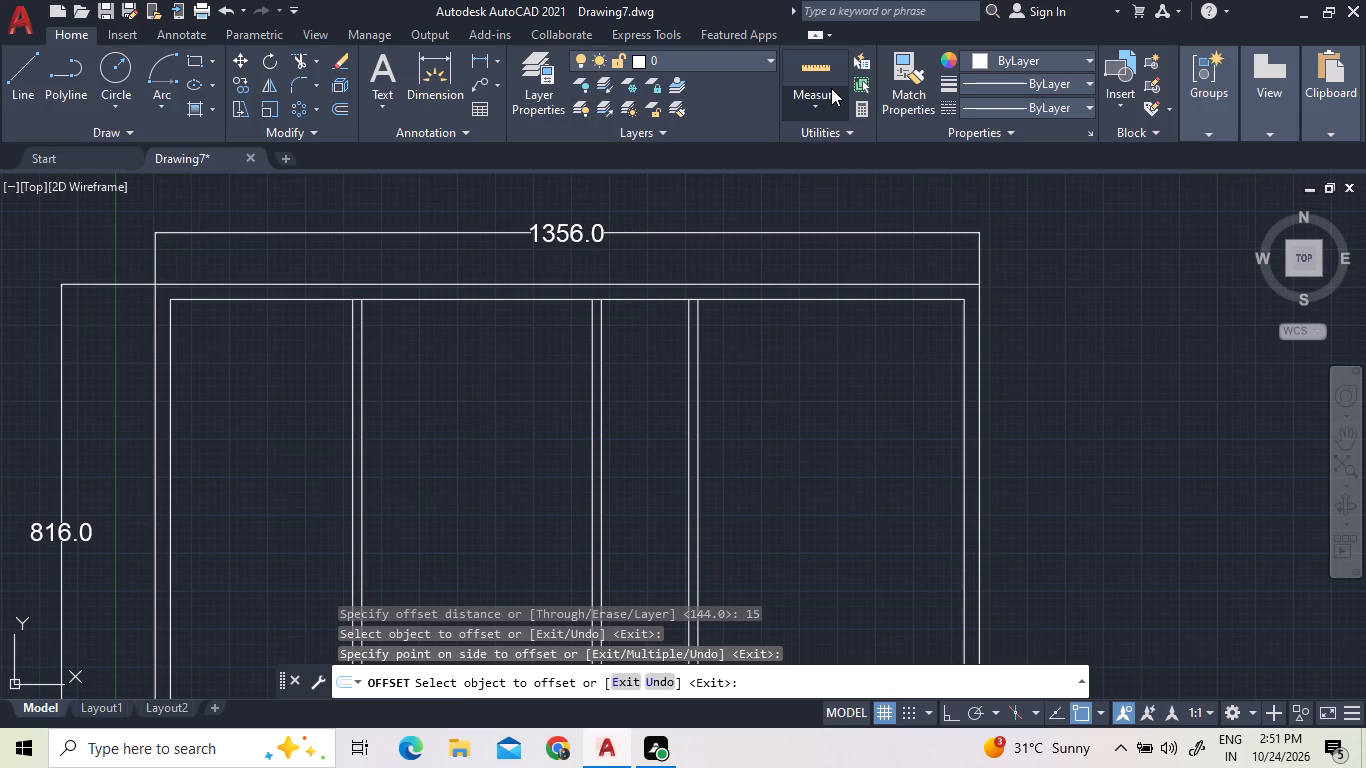
{"action": "left_click", "coordinate": [820, 144]}
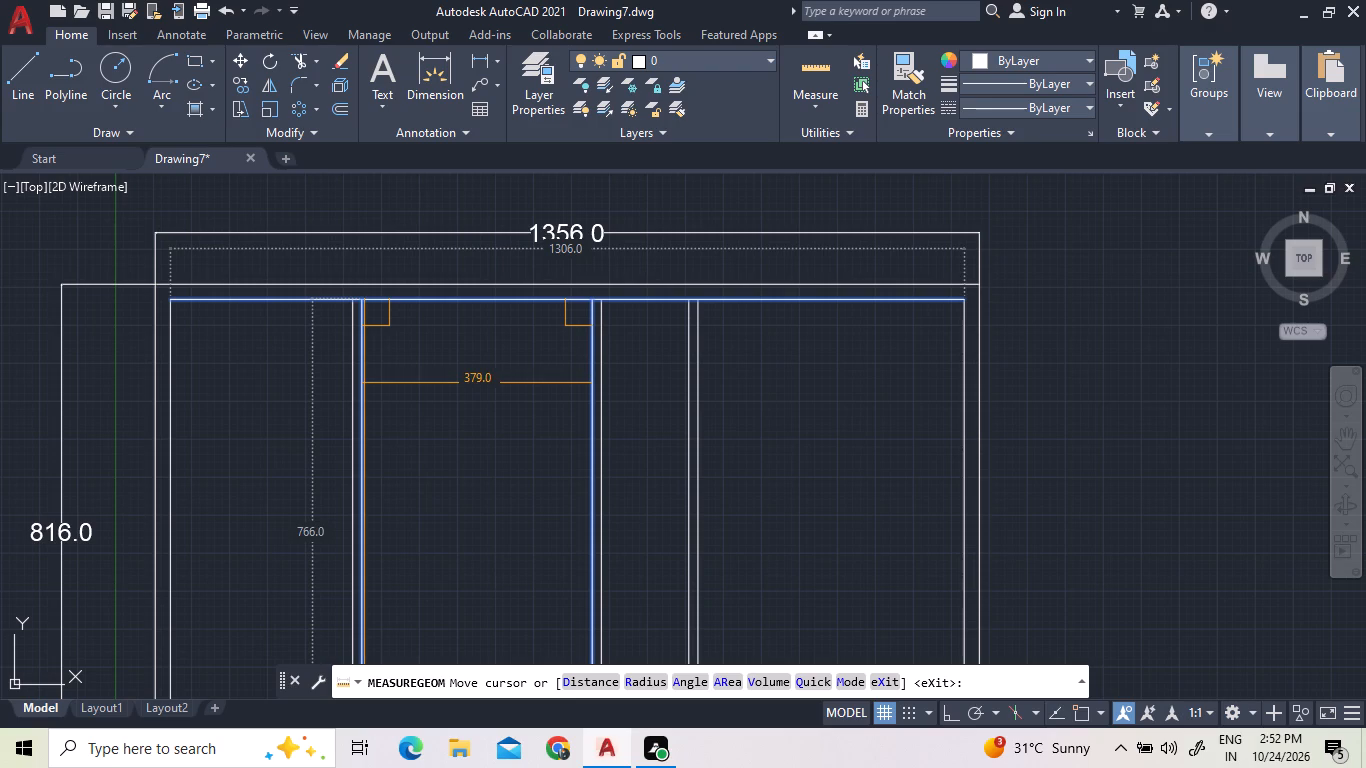
{"action": "key", "text": "Escape"}
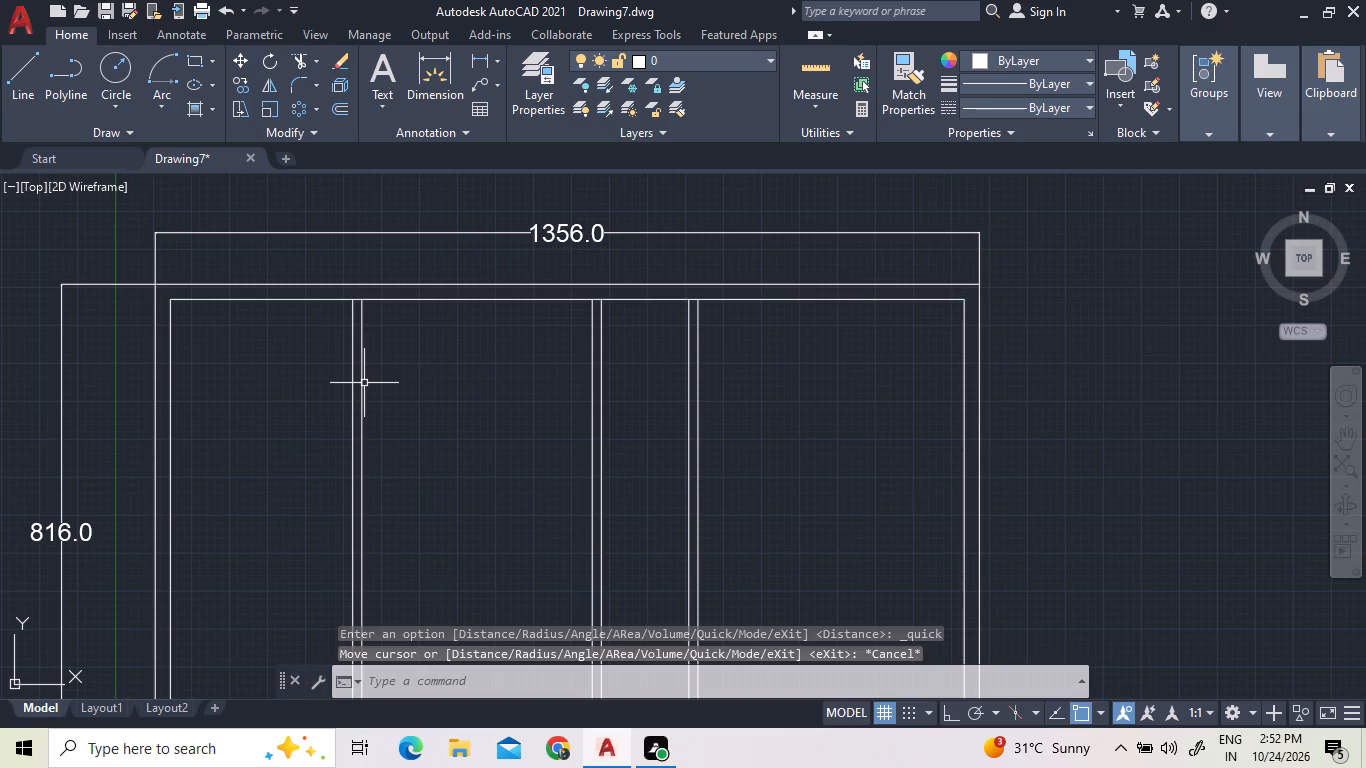
Delete the right-hand line of the left partition pair.
{"action": "left_click", "coordinate": [364, 381]}
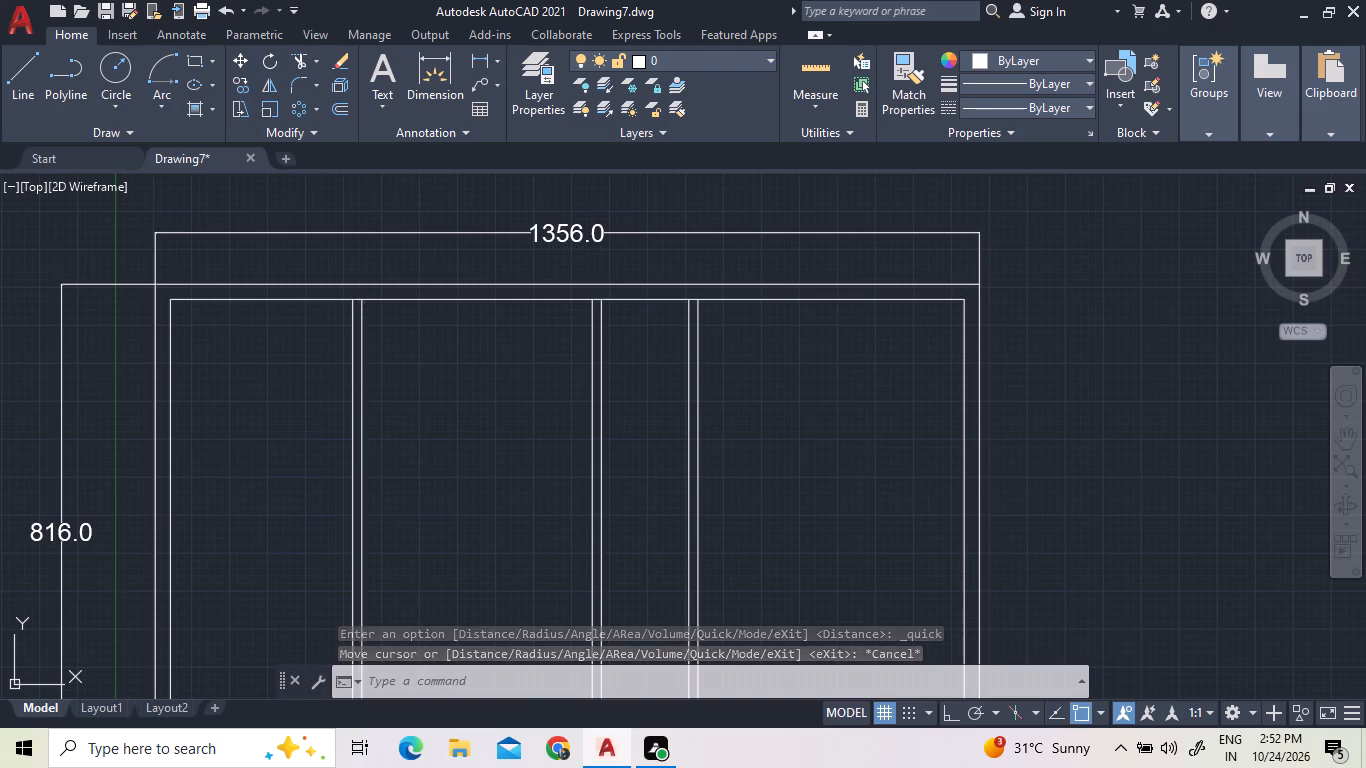
{"action": "key", "text": "Delete"}
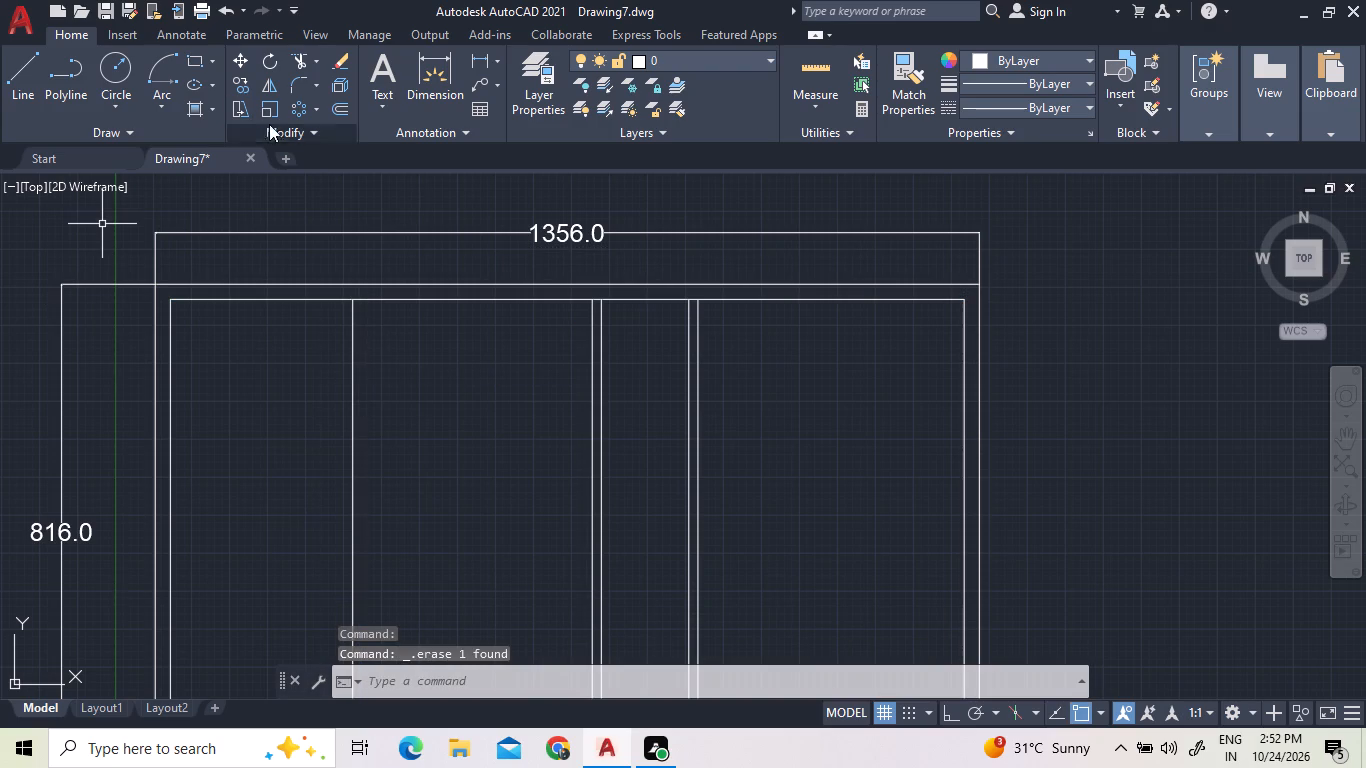
Offset the left partition line 25 to the right and the middle partition's right line 25 to the left.
{"action": "left_click", "coordinate": [333, 106]}
{"action": "key", "text": "0"}
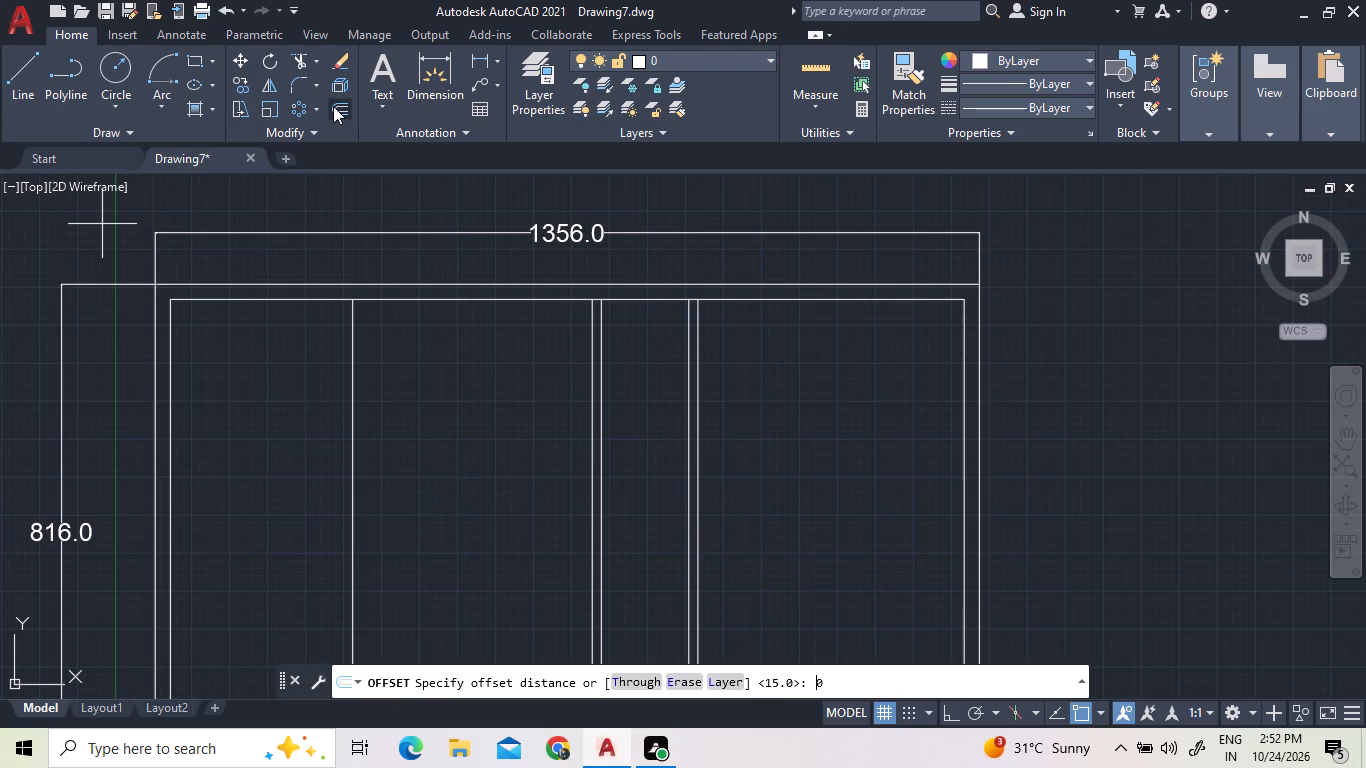
{"action": "key", "text": "BackSpace"}
{"action": "type", "text": "25"}
{"action": "key", "text": "Return"}
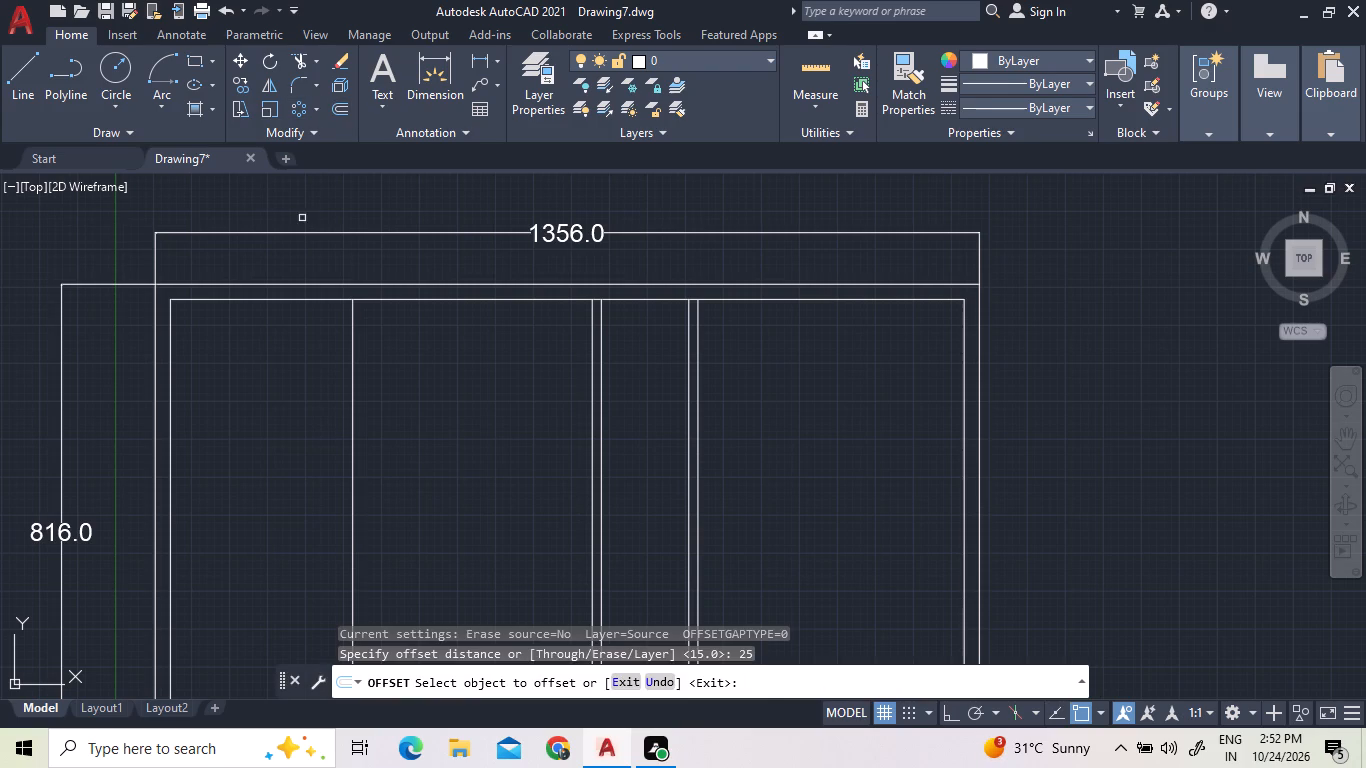
{"action": "left_click", "coordinate": [352, 458]}
{"action": "left_click", "coordinate": [434, 454]}
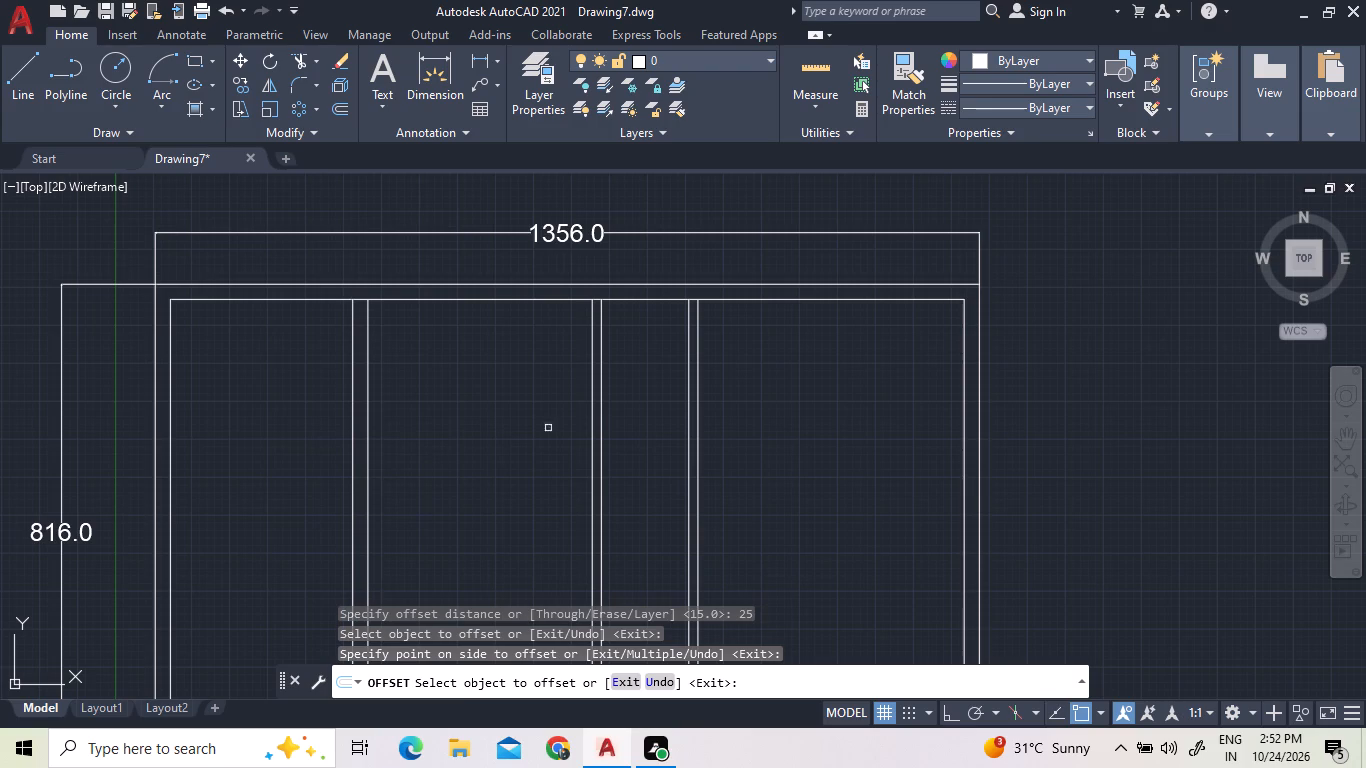
{"action": "left_click", "coordinate": [602, 416]}
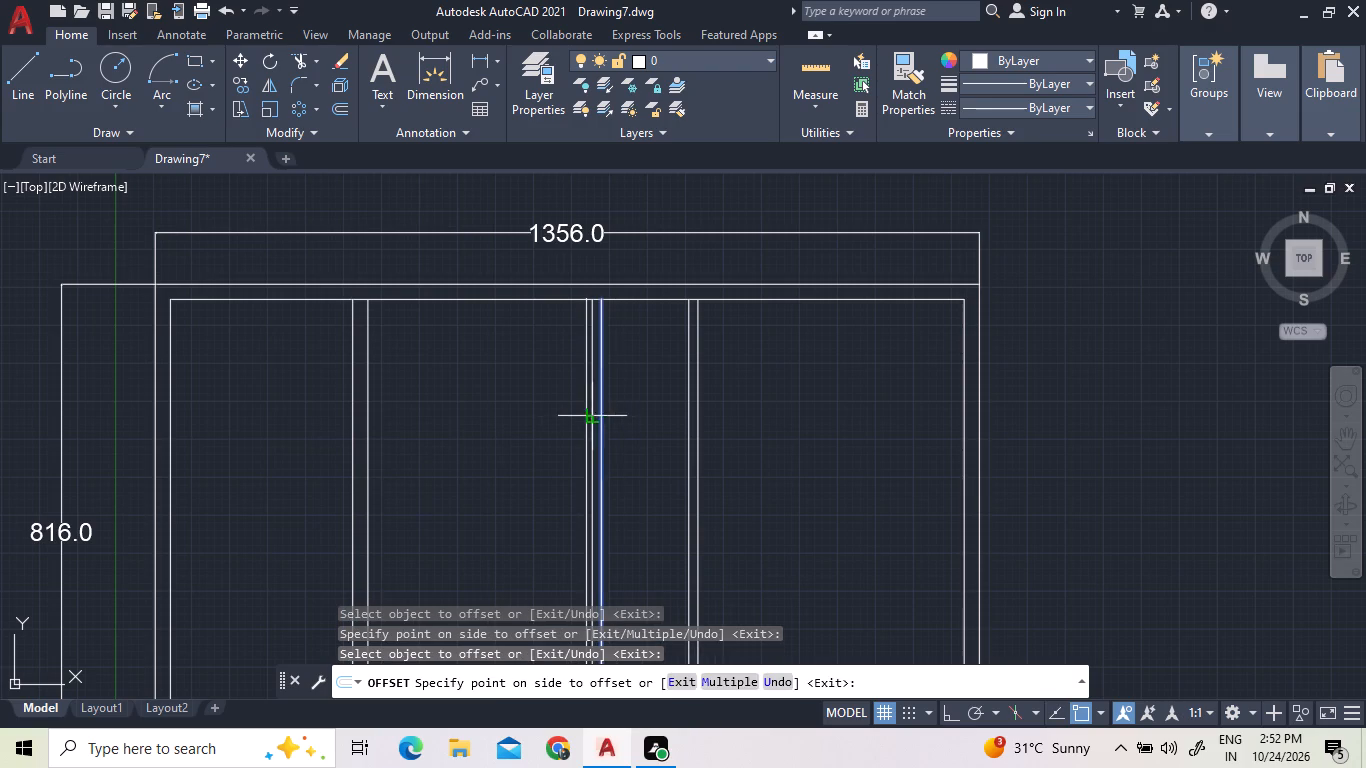
{"action": "left_click", "coordinate": [543, 413]}
{"action": "key", "text": "Escape"}
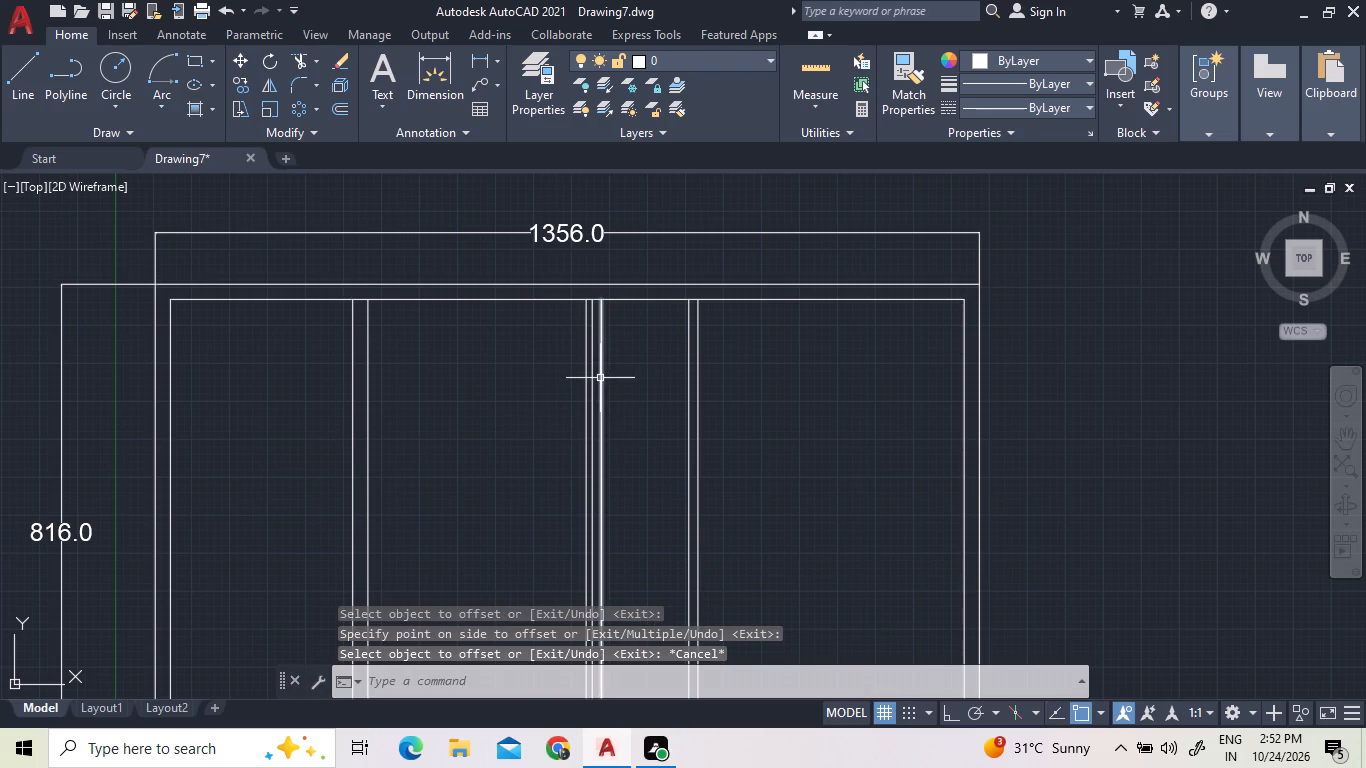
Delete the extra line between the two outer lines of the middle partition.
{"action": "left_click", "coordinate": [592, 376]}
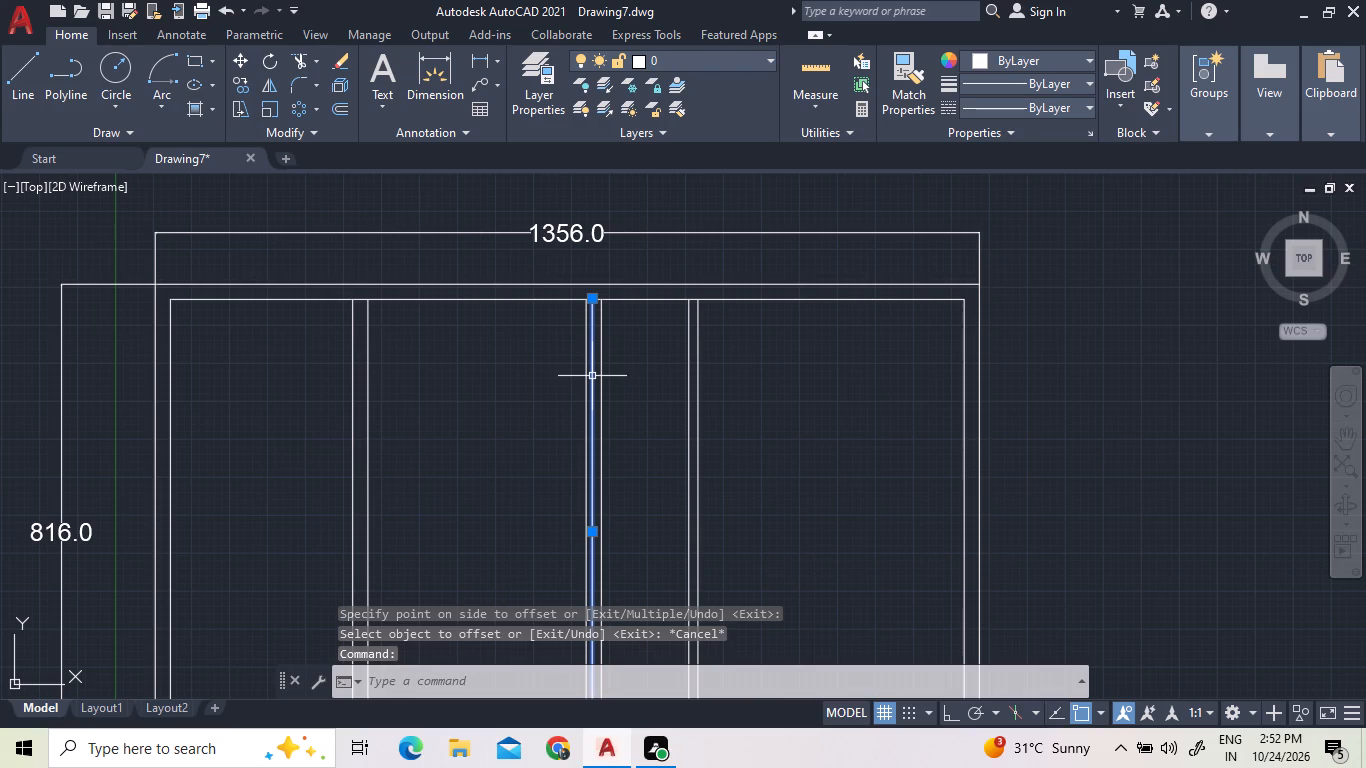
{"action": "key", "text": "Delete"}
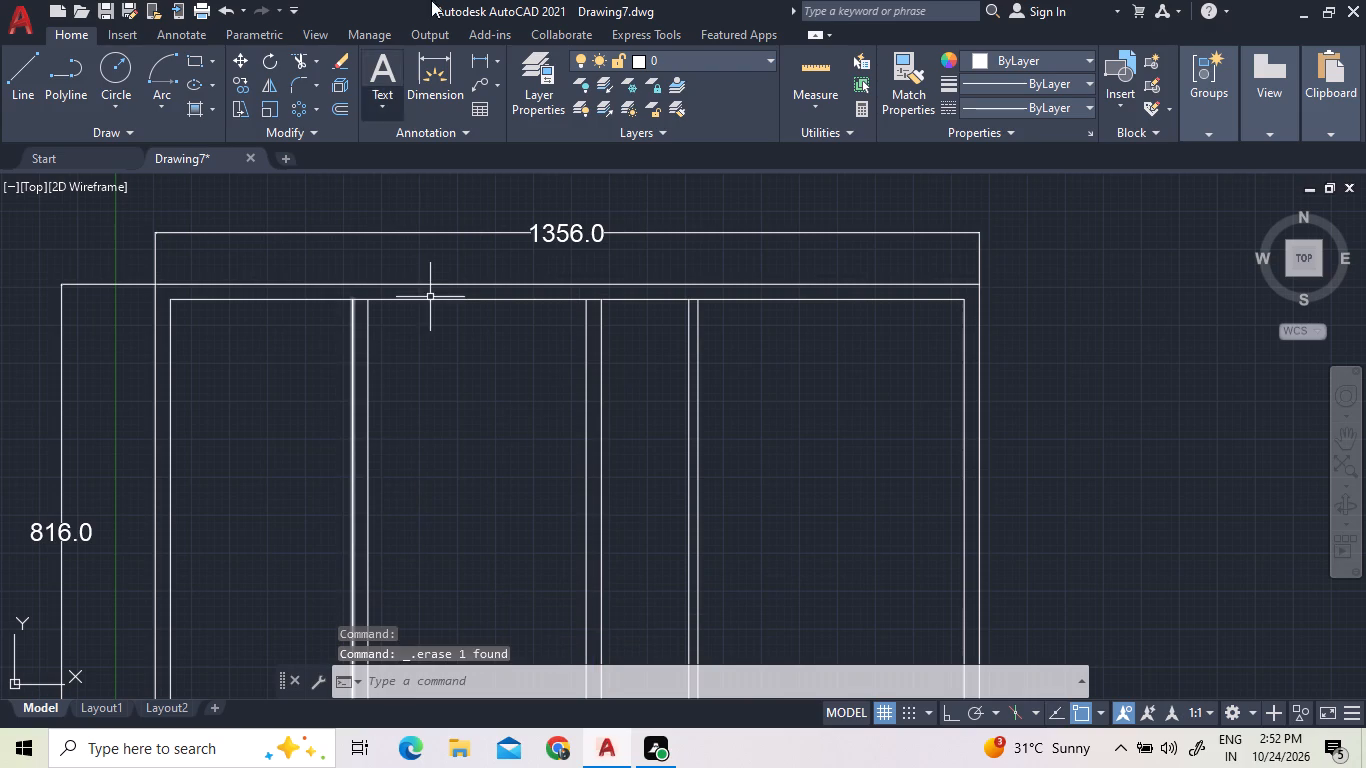
Measure the clear width between the left and middle partitions with Quick measure.
{"action": "left_click", "coordinate": [814, 75]}
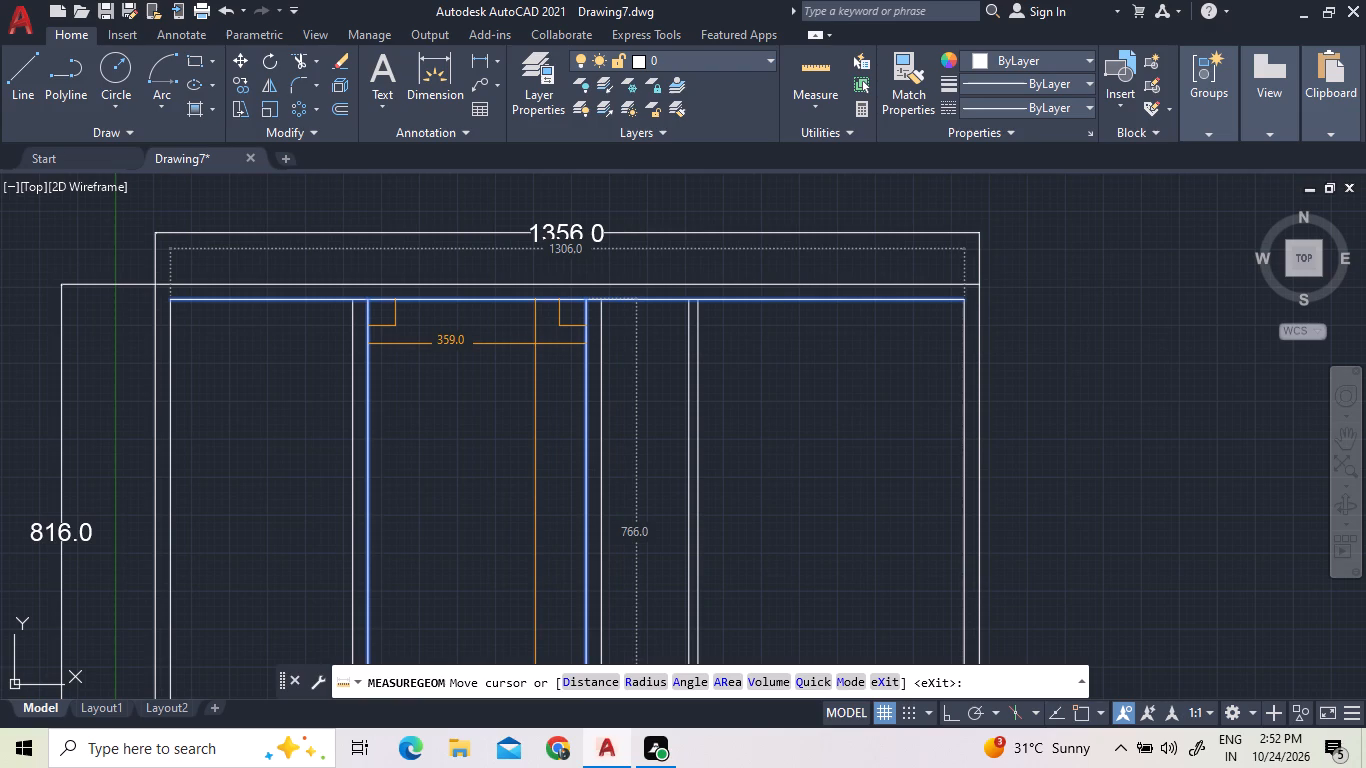
{"action": "key", "text": "Escape"}
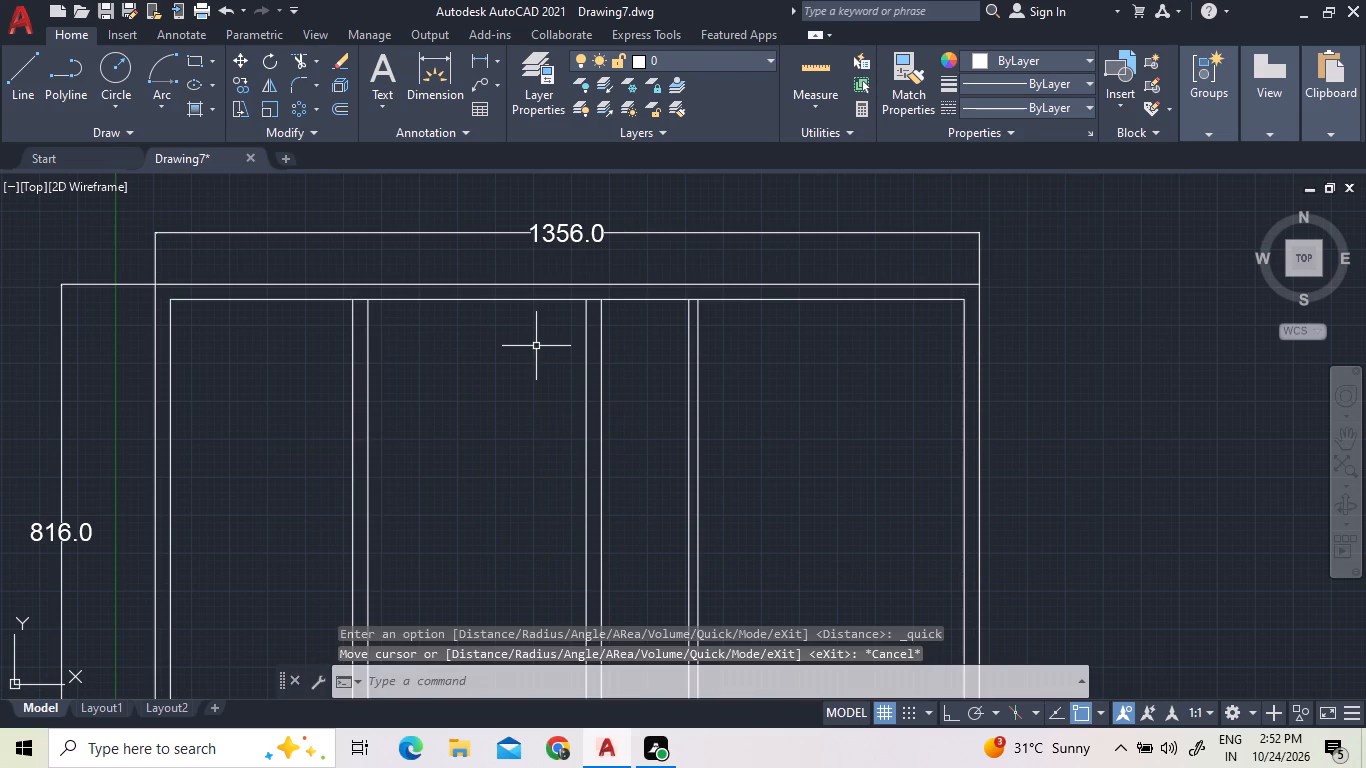
Delete all the lines of the middle and right-hand partitions, keeping the left partition pair.
{"action": "left_click", "coordinate": [695, 399]}
{"action": "key", "text": "Escape"}
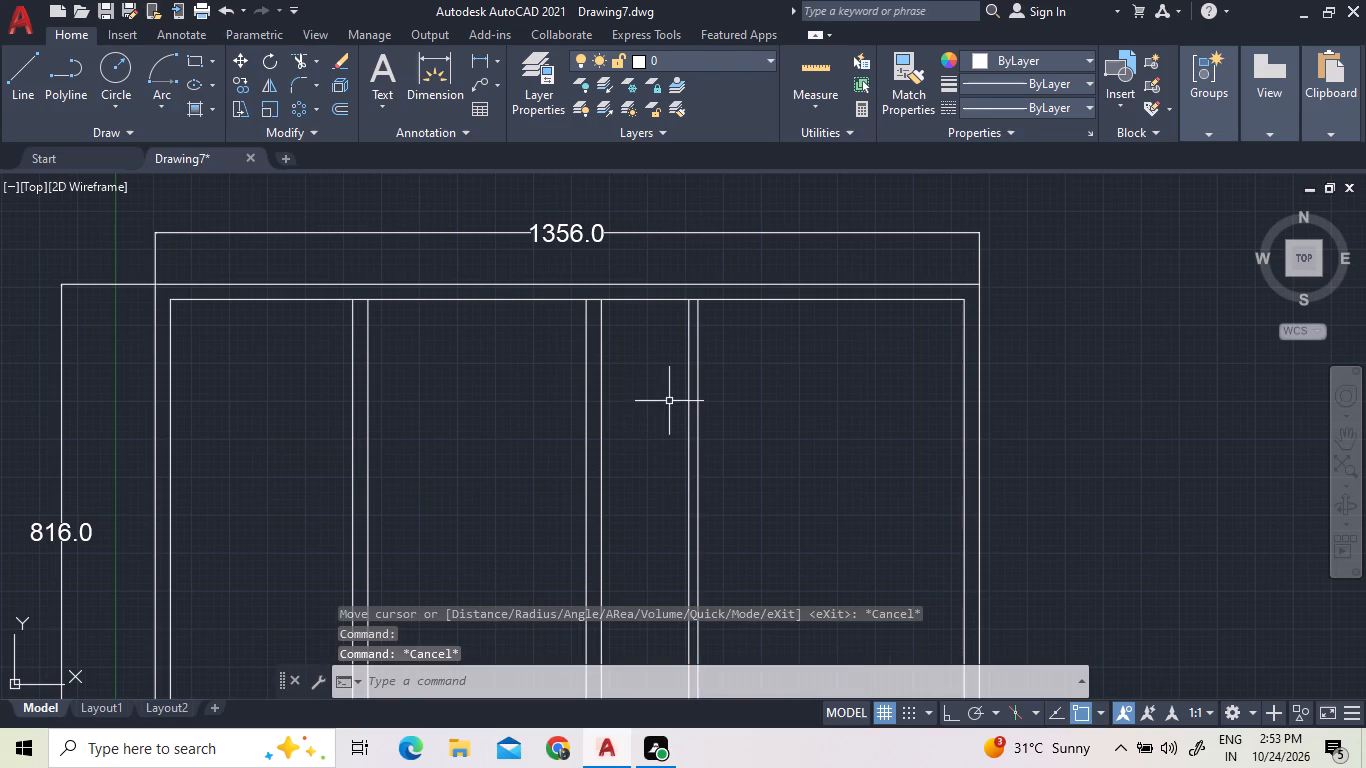
{"action": "left_click", "coordinate": [795, 391]}
{"action": "left_click", "coordinate": [412, 346]}
{"action": "key", "text": "Delete"}
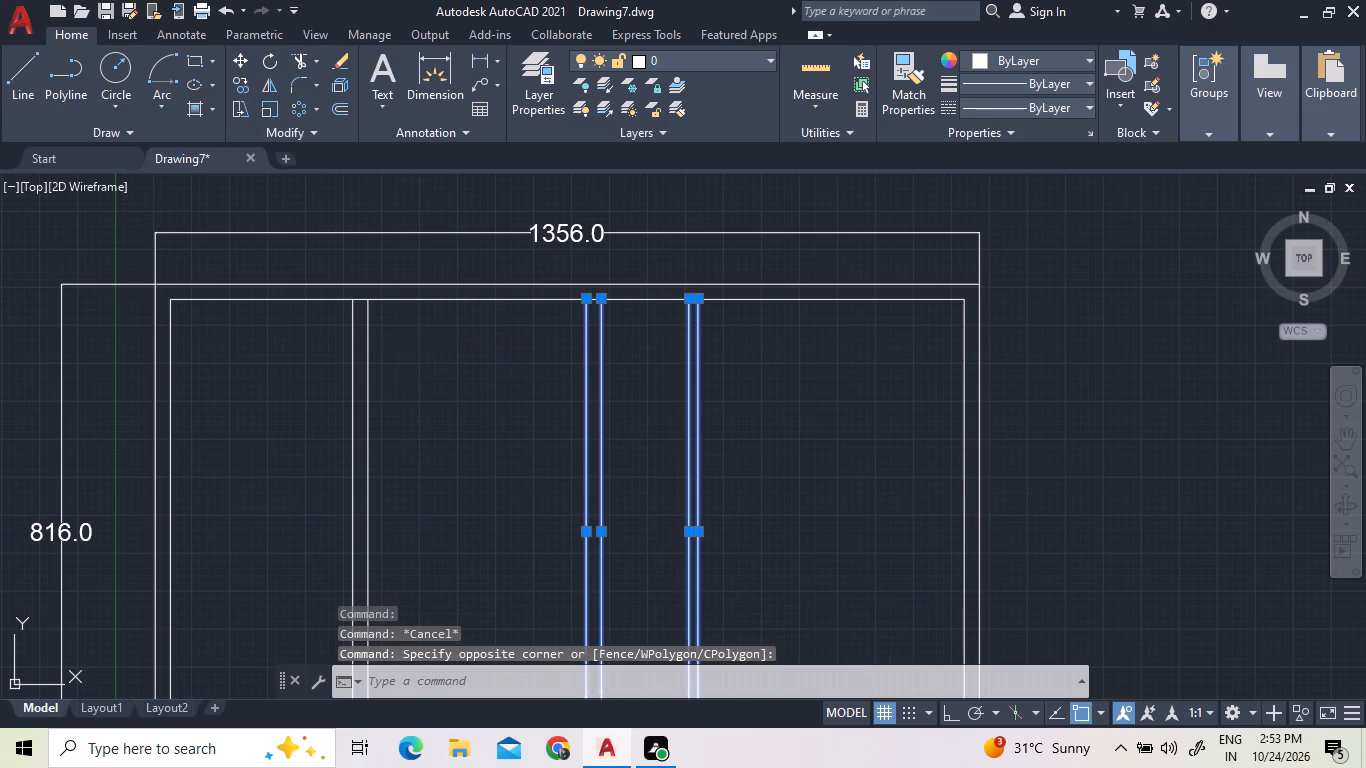
Offset the inner line of the right outer wall 438 to the left to place the right-hand partition line.
{"action": "left_click", "coordinate": [340, 111]}
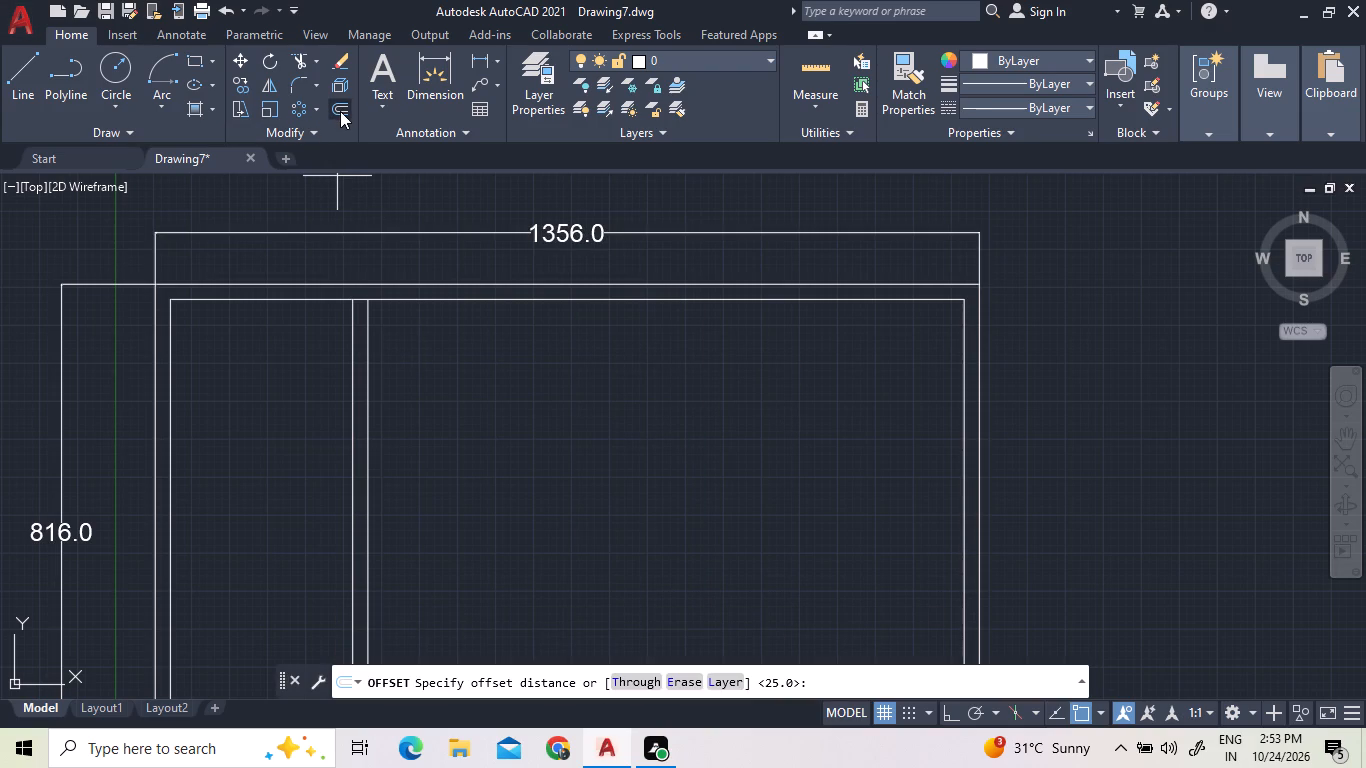
{"action": "key", "text": "4"}
{"action": "type", "text": "38"}
{"action": "key", "text": "Return"}
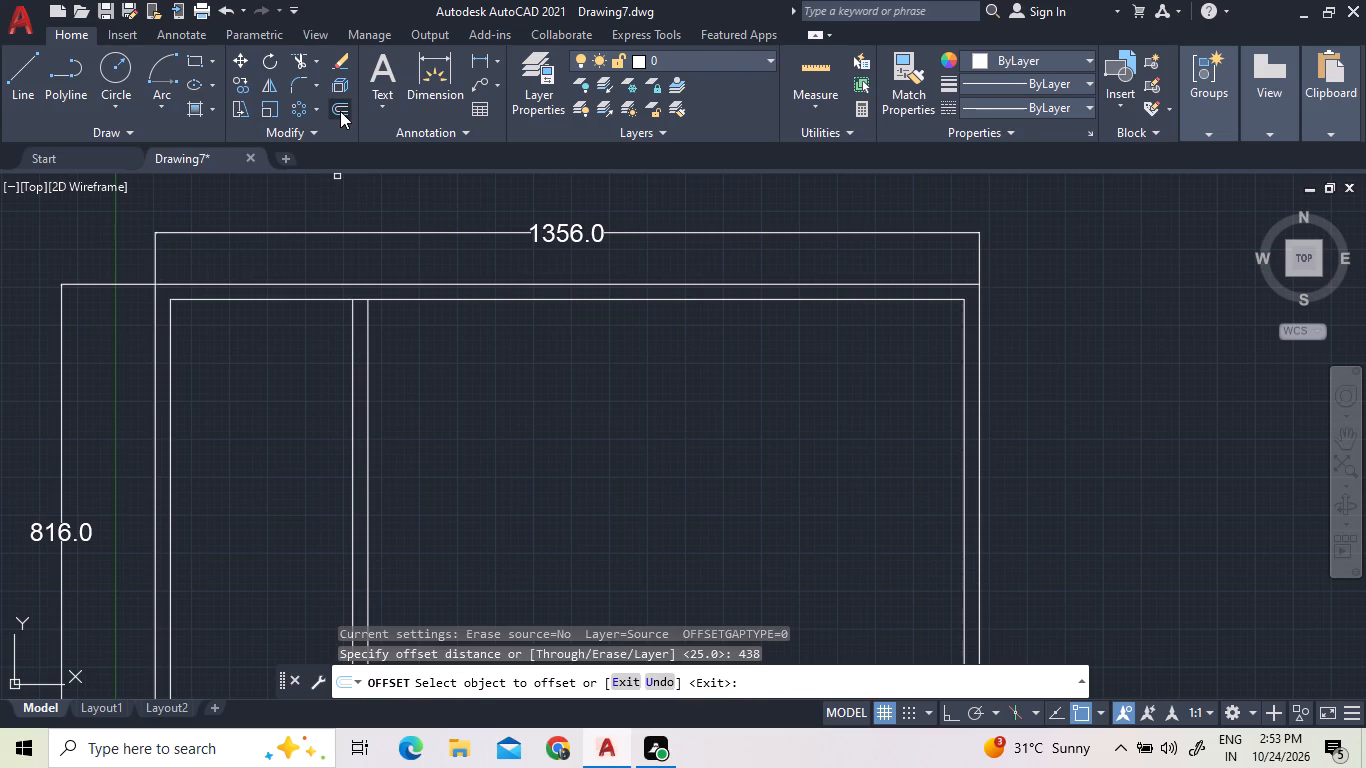
{"action": "left_click", "coordinate": [962, 430]}
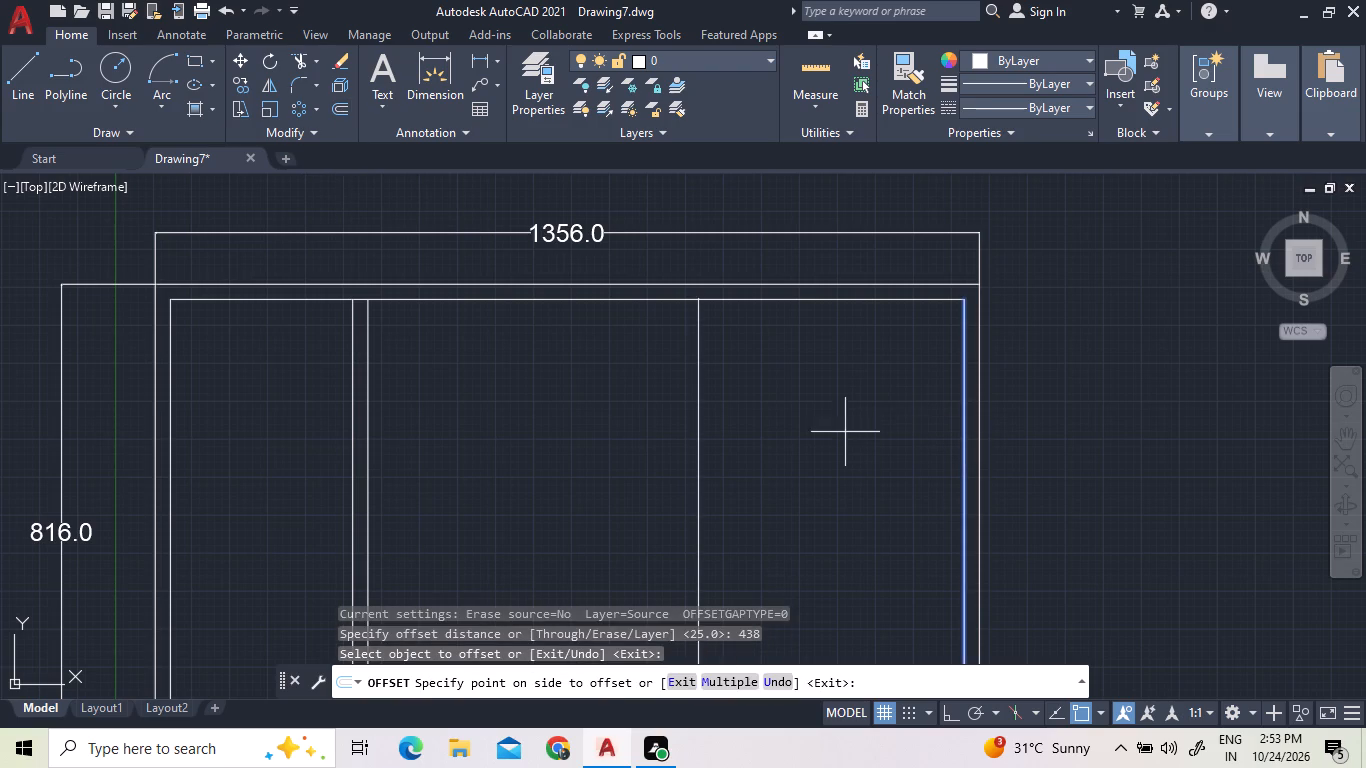
{"action": "left_click", "coordinate": [845, 432]}
Offset the new right-hand partition line 20 to the left to give that partition its thickness.
{"action": "left_click", "coordinate": [338, 104]}
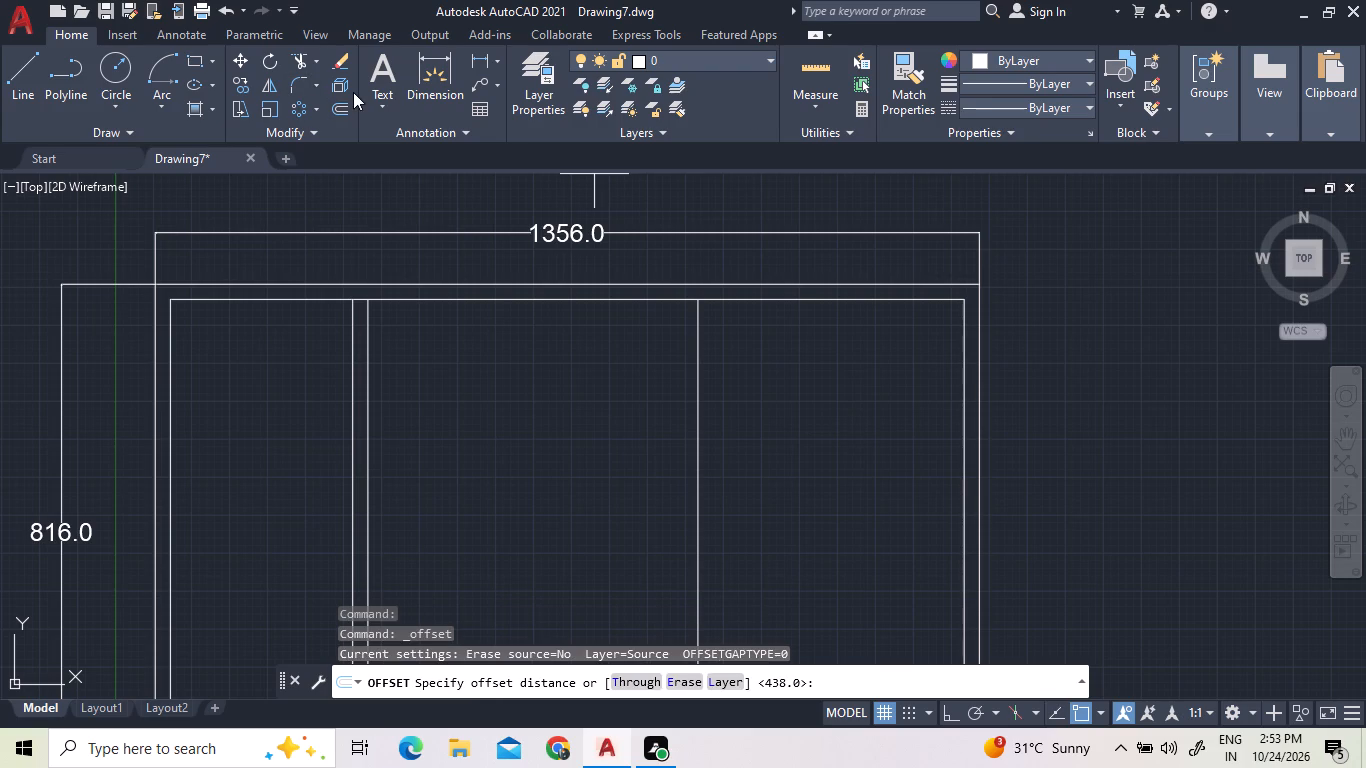
{"action": "type", "text": "20"}
{"action": "key", "text": "Return"}
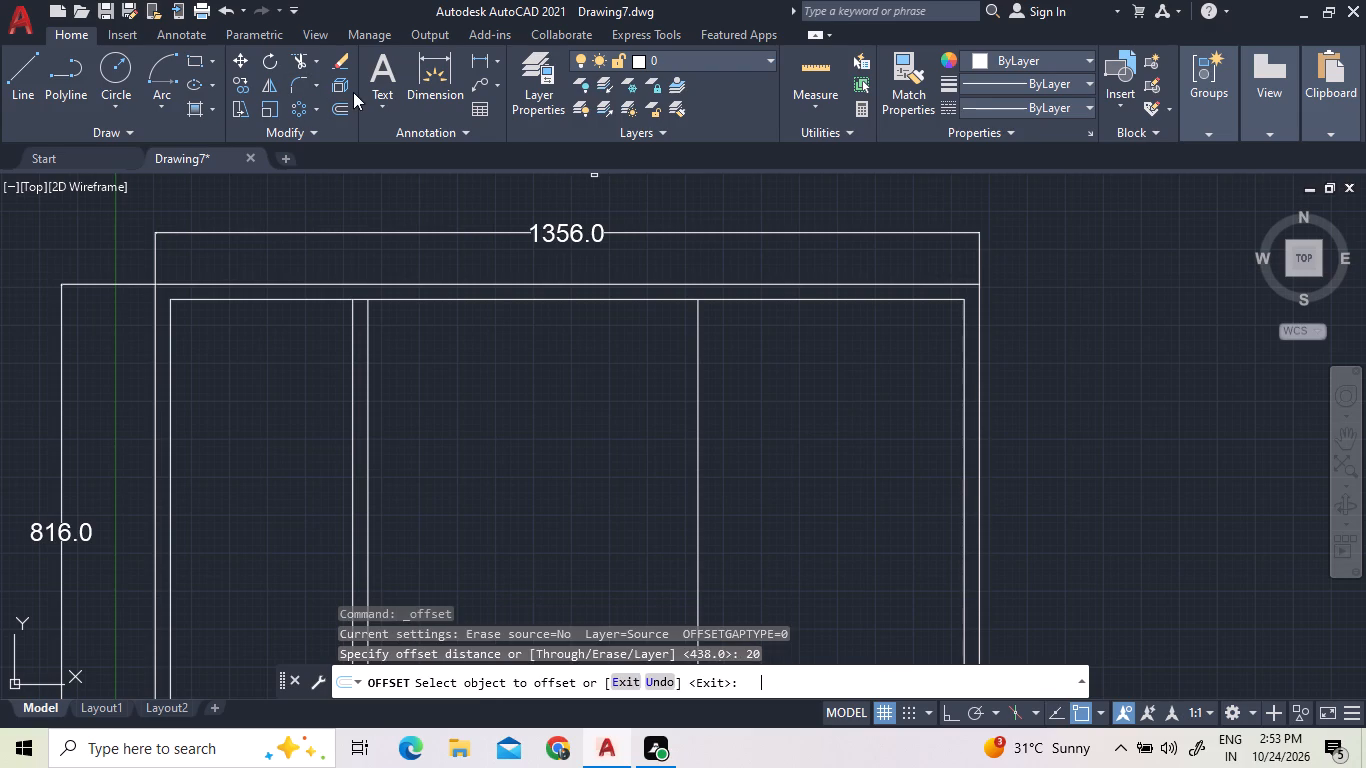
{"action": "left_click", "coordinate": [700, 373]}
{"action": "left_click", "coordinate": [672, 375]}
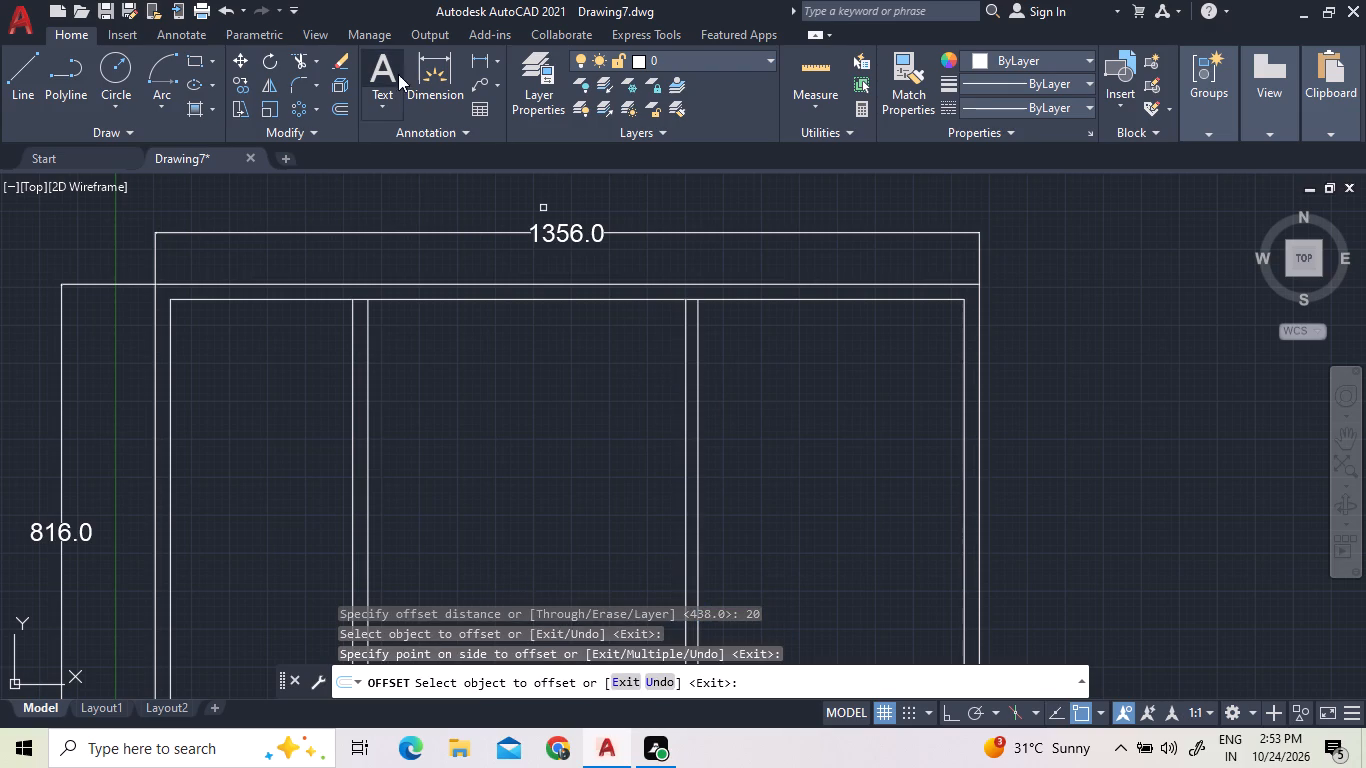
Offset the right-hand partition's left line 144 to the left to place the middle partition's first line.
{"action": "left_click", "coordinate": [346, 112]}
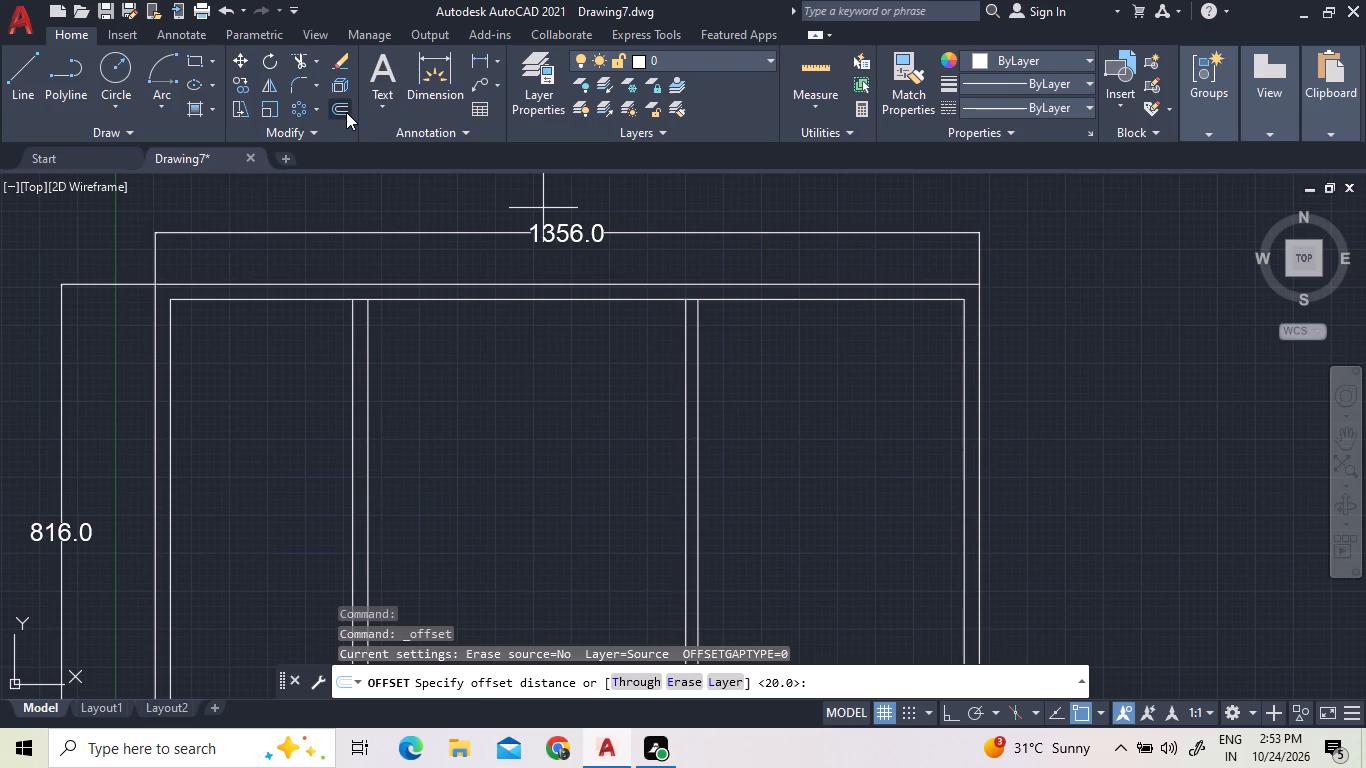
{"action": "type", "text": "144"}
{"action": "key", "text": "Return"}
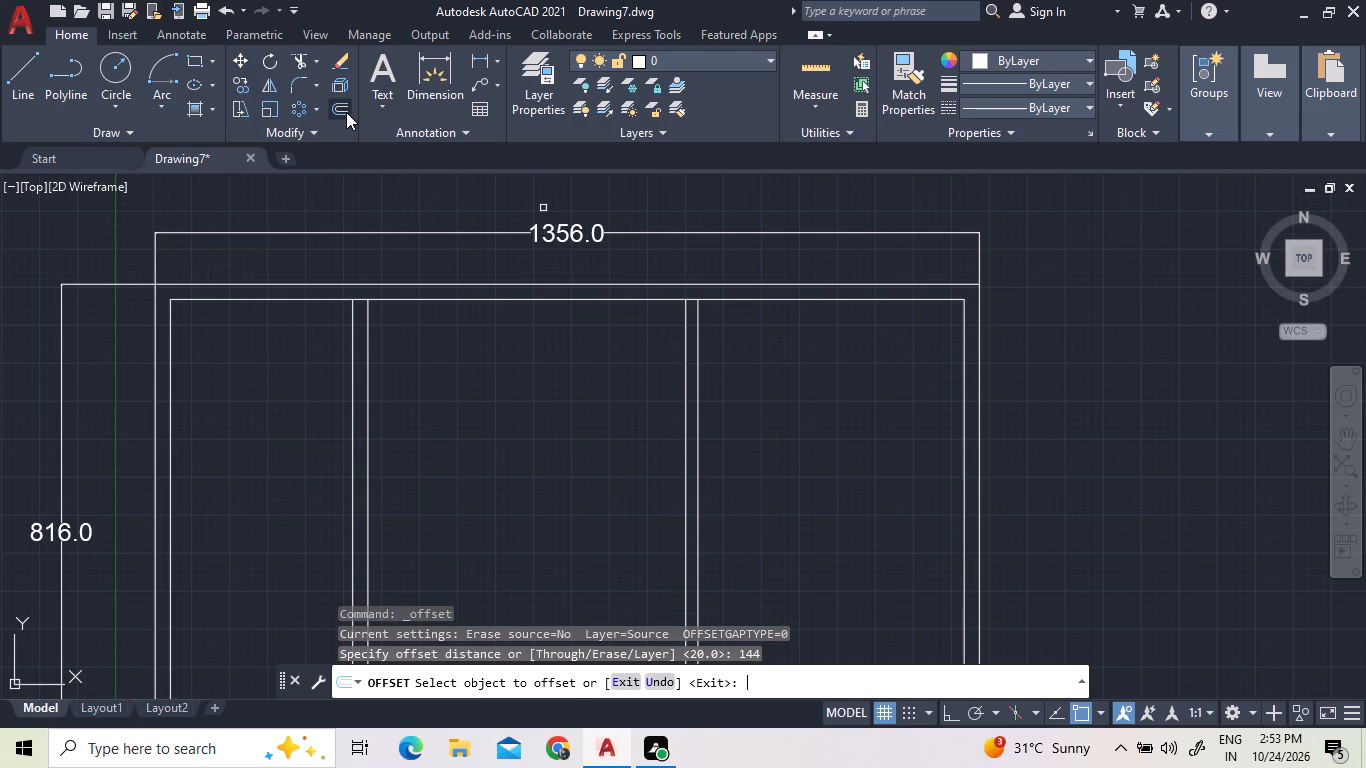
{"action": "left_click", "coordinate": [686, 450]}
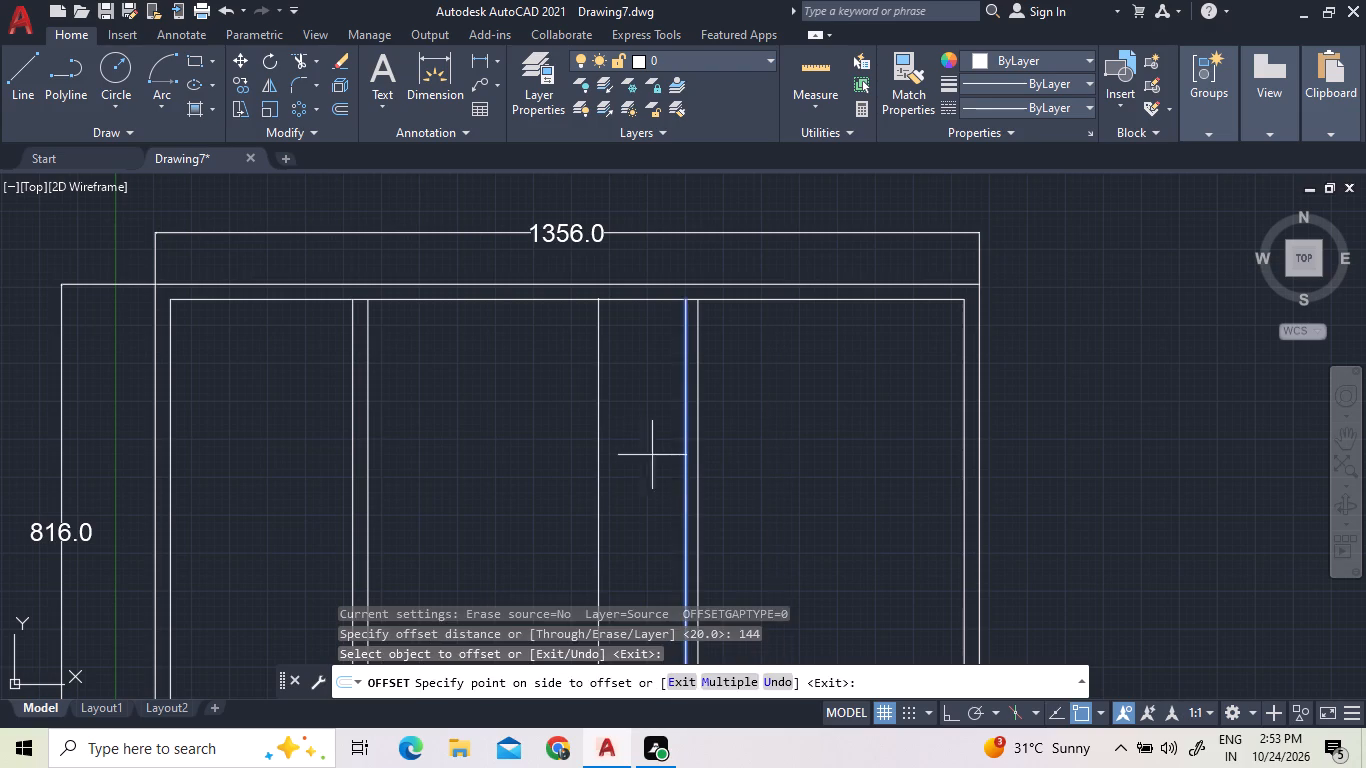
{"action": "left_click", "coordinate": [611, 453]}
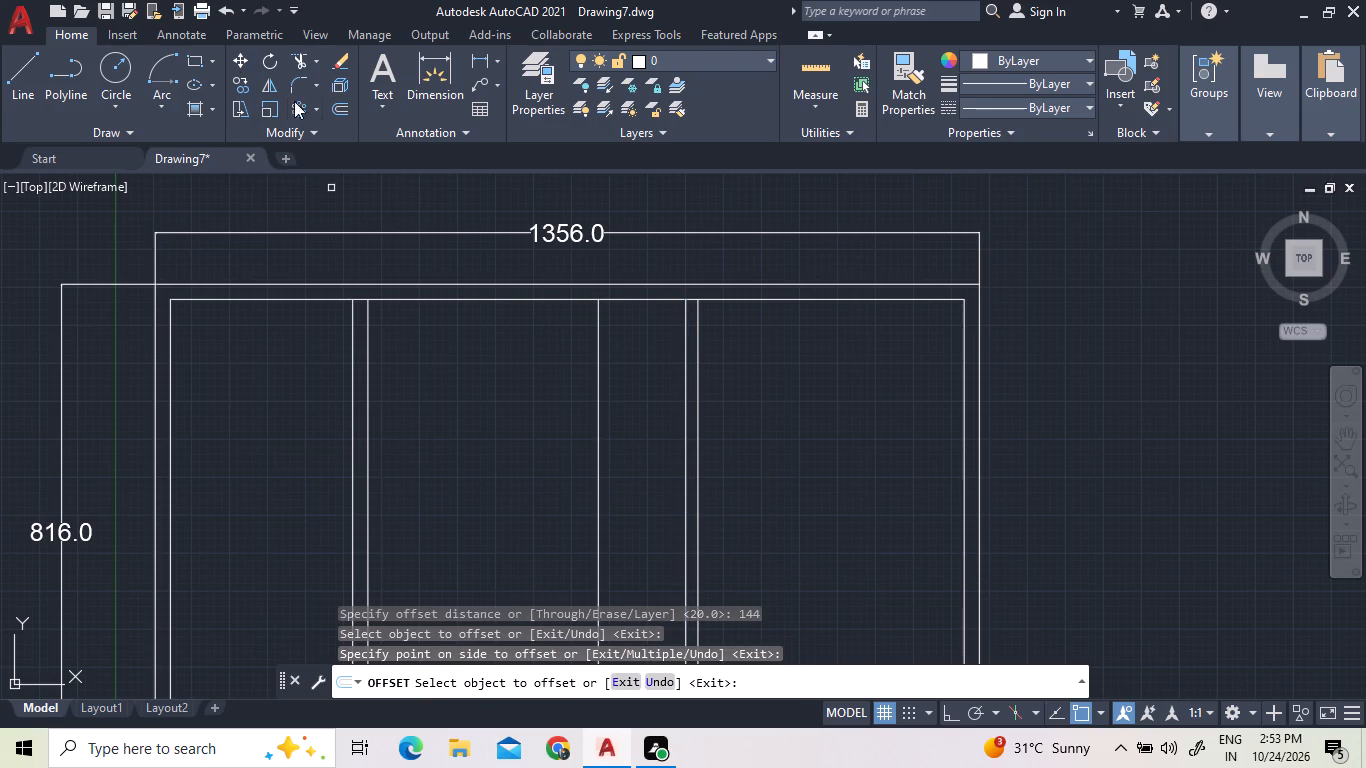
Offset the new middle partition line 25 to the left to give that partition its thickness.
{"action": "left_click", "coordinate": [338, 108]}
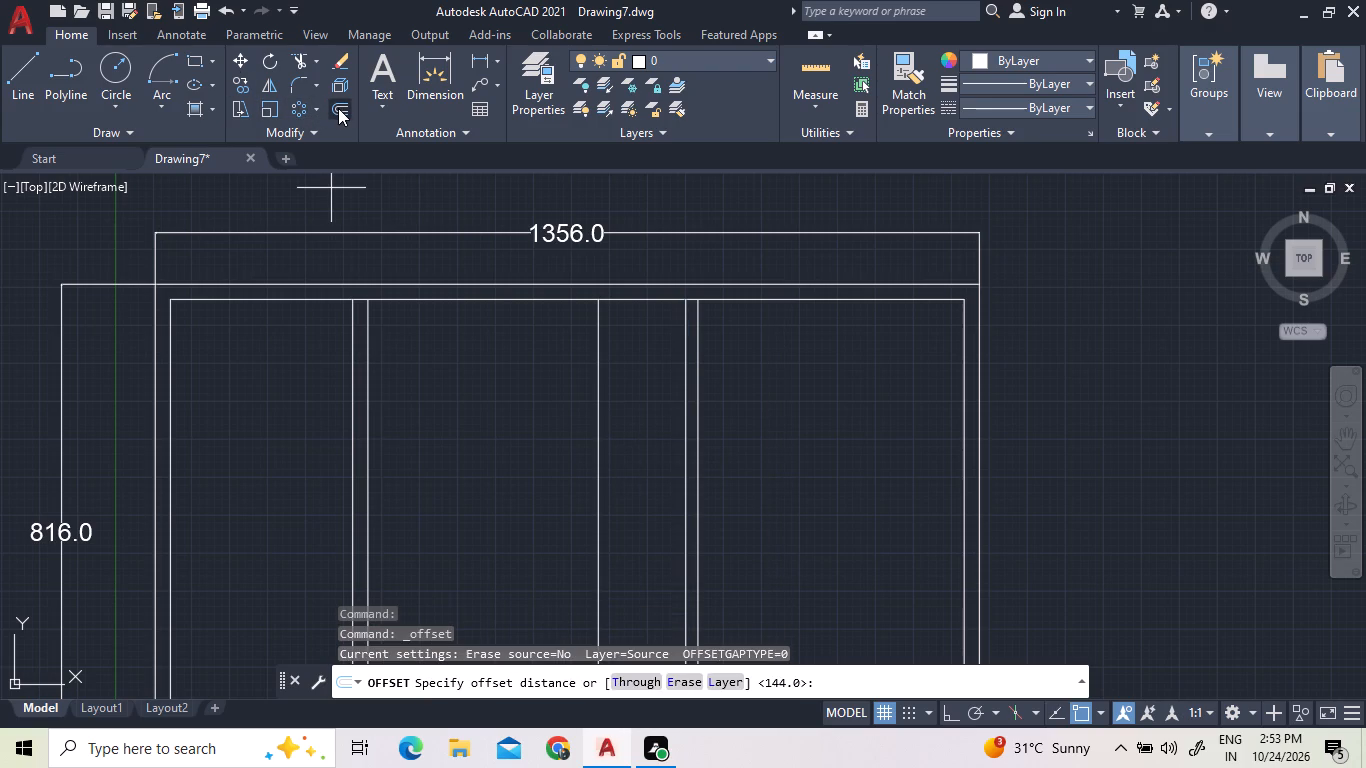
{"action": "type", "text": "25"}
{"action": "key", "text": "Return"}
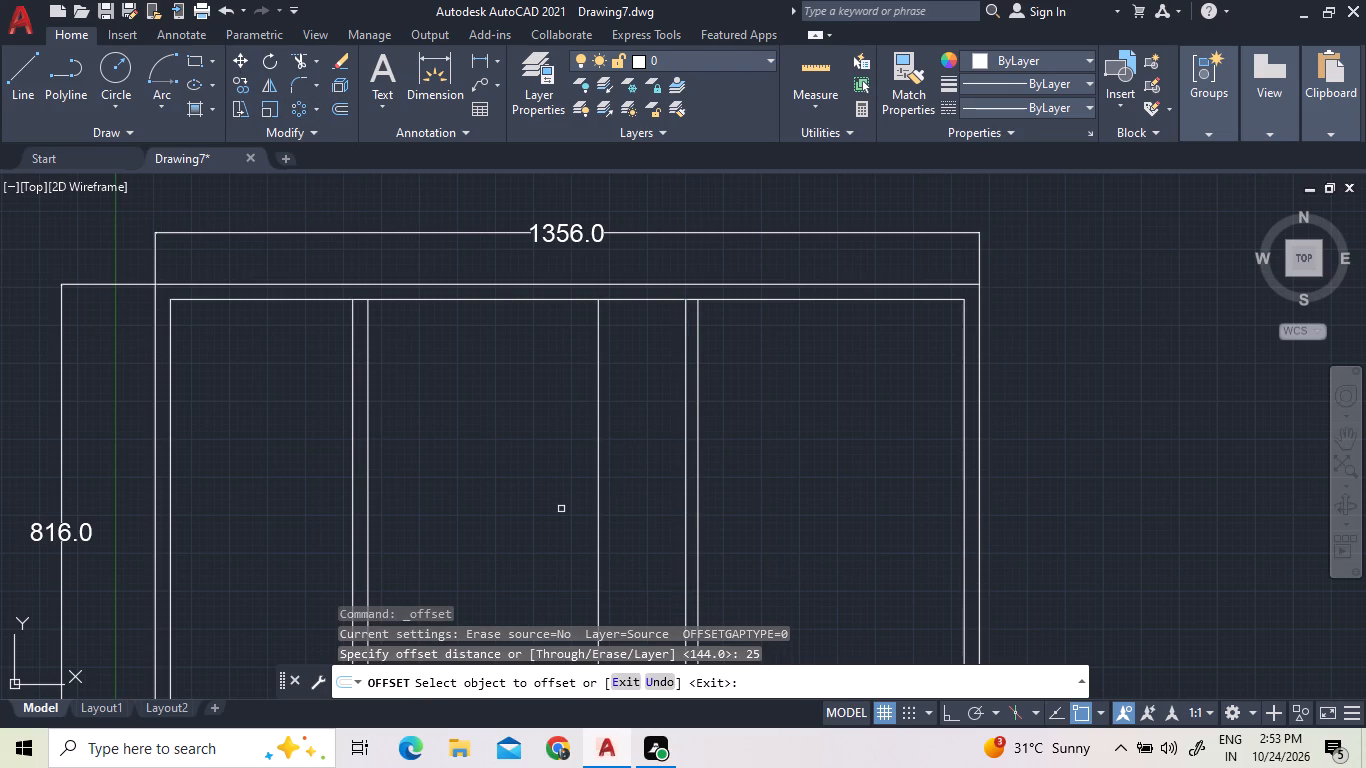
{"action": "left_click", "coordinate": [600, 497]}
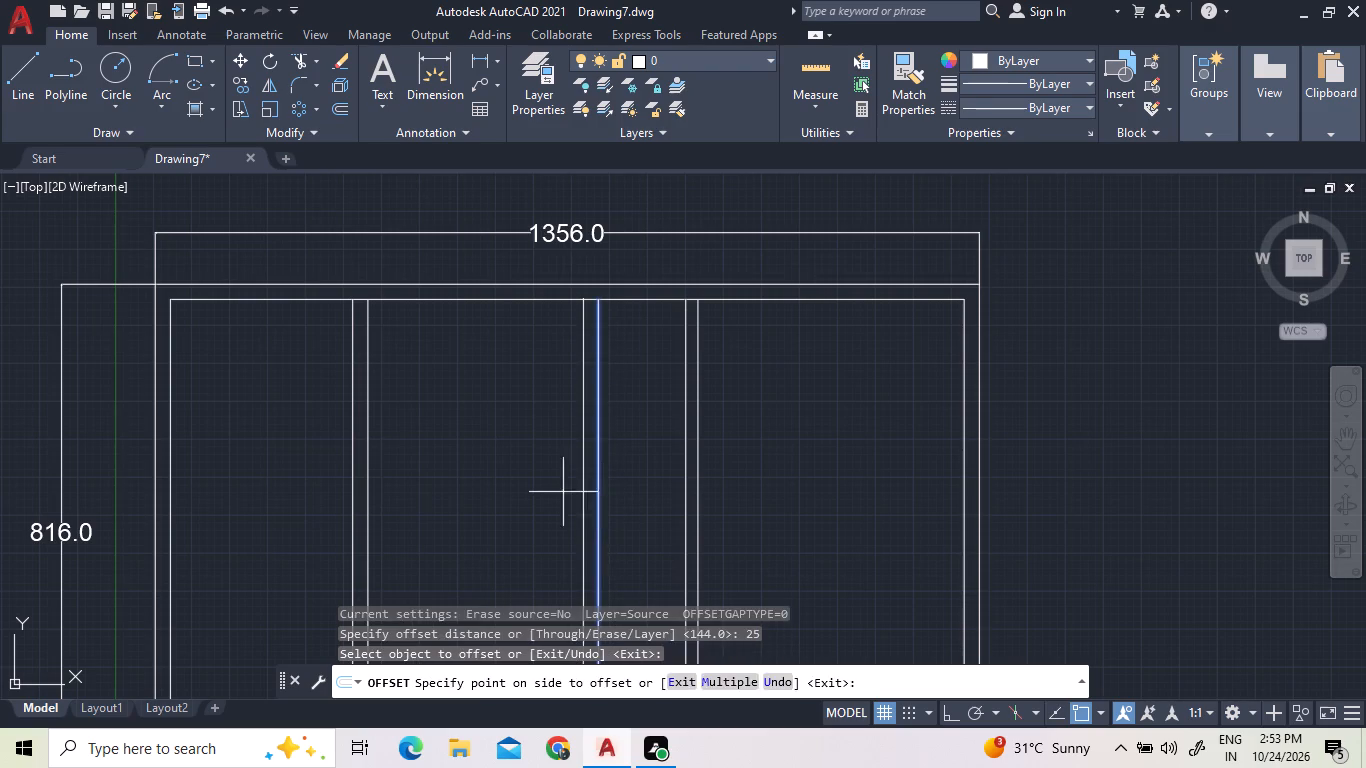
{"action": "left_click", "coordinate": [563, 492]}
Measure the clear widths between the walls and partitions with Quick measure.
{"action": "double_click", "coordinate": [804, 78]}
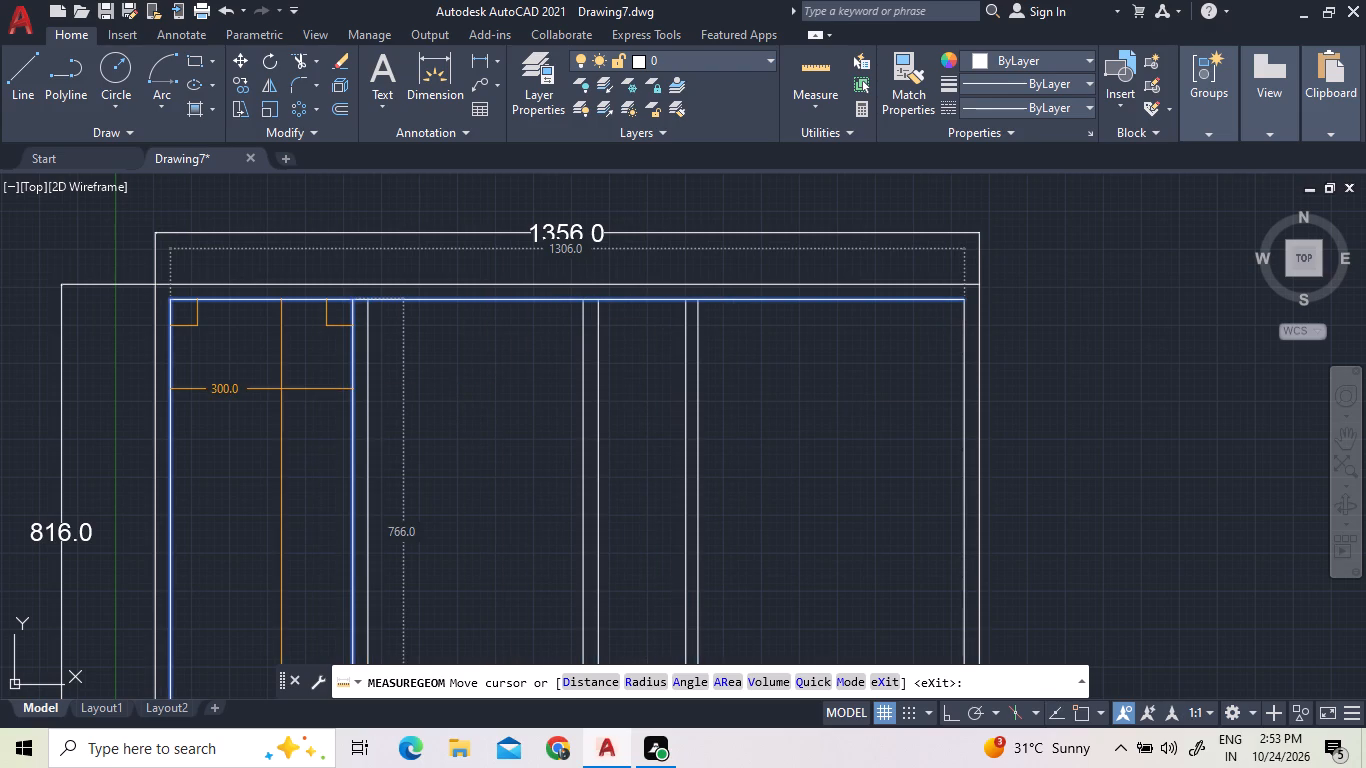
{"action": "scroll", "coordinate": [300, 336], "scroll_direction": "down", "scroll_amount": 1}
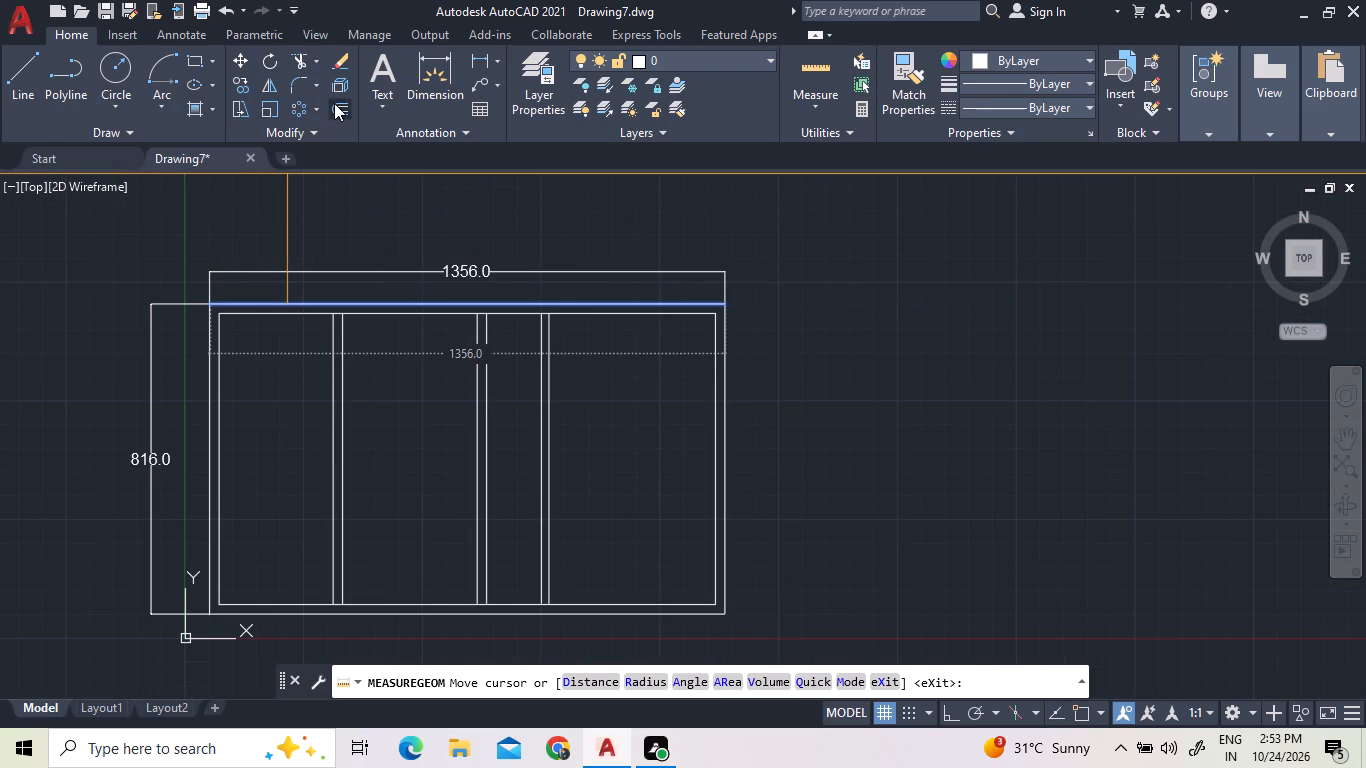
Trim the inner top wall line where it crosses the thickness of each of the three vertical partitions.
{"action": "left_click", "coordinate": [334, 103]}
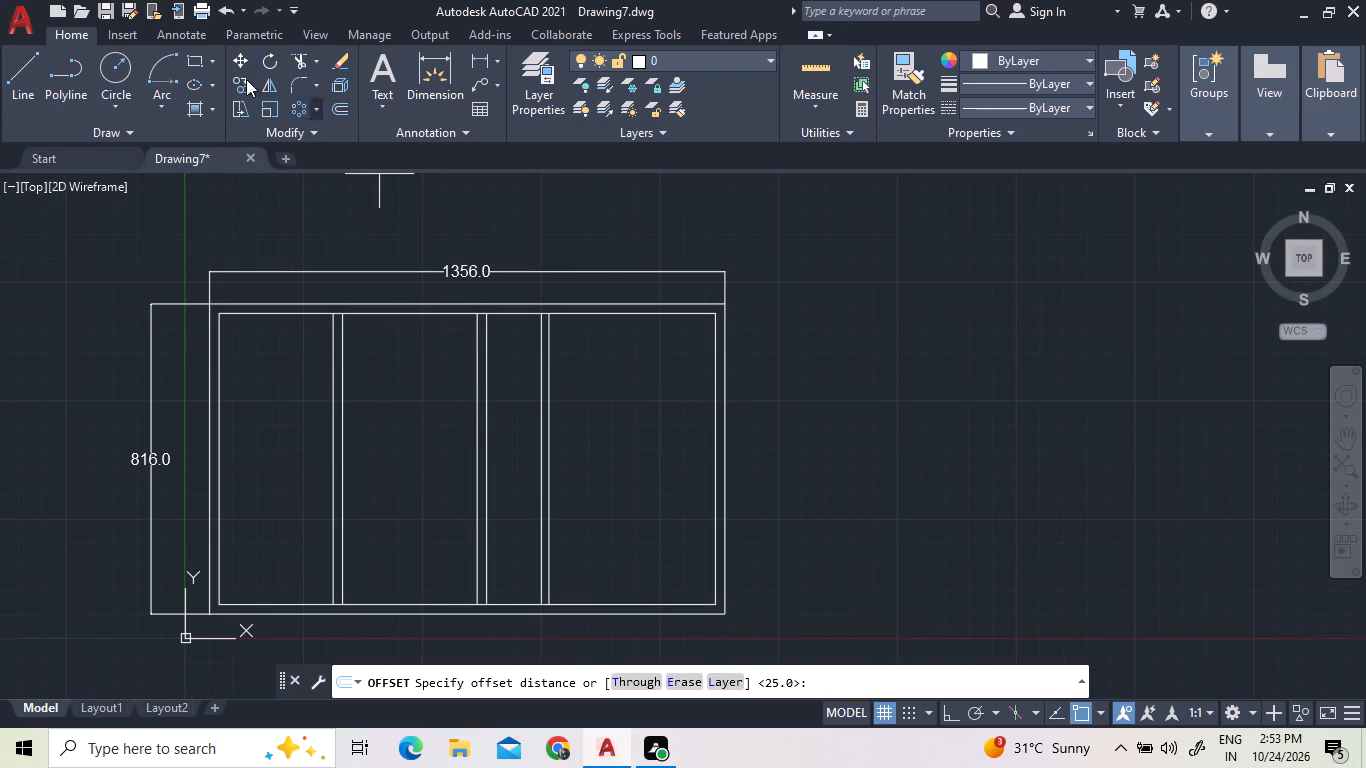
{"action": "left_click", "coordinate": [310, 59]}
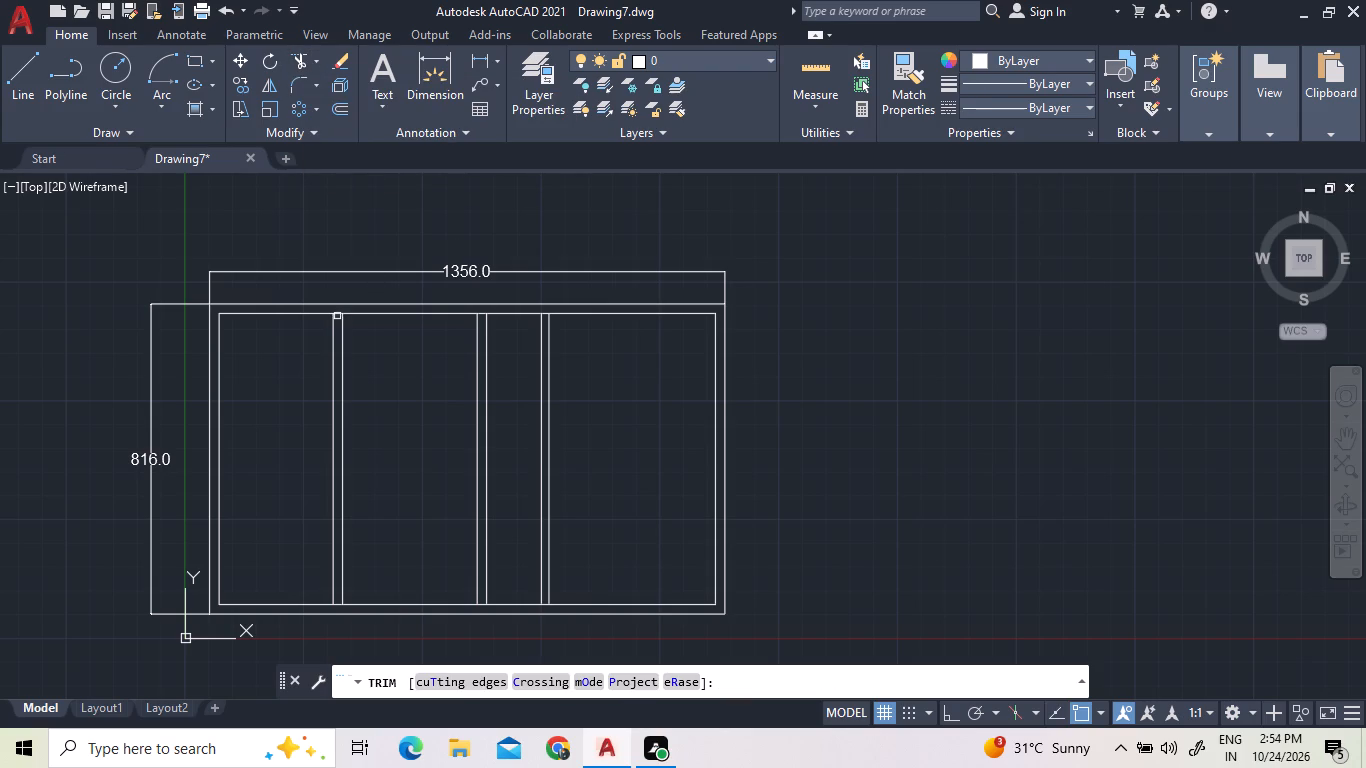
{"action": "scroll", "coordinate": [334, 319], "scroll_direction": "up", "scroll_amount": 2}
{"action": "left_click", "coordinate": [344, 304]}
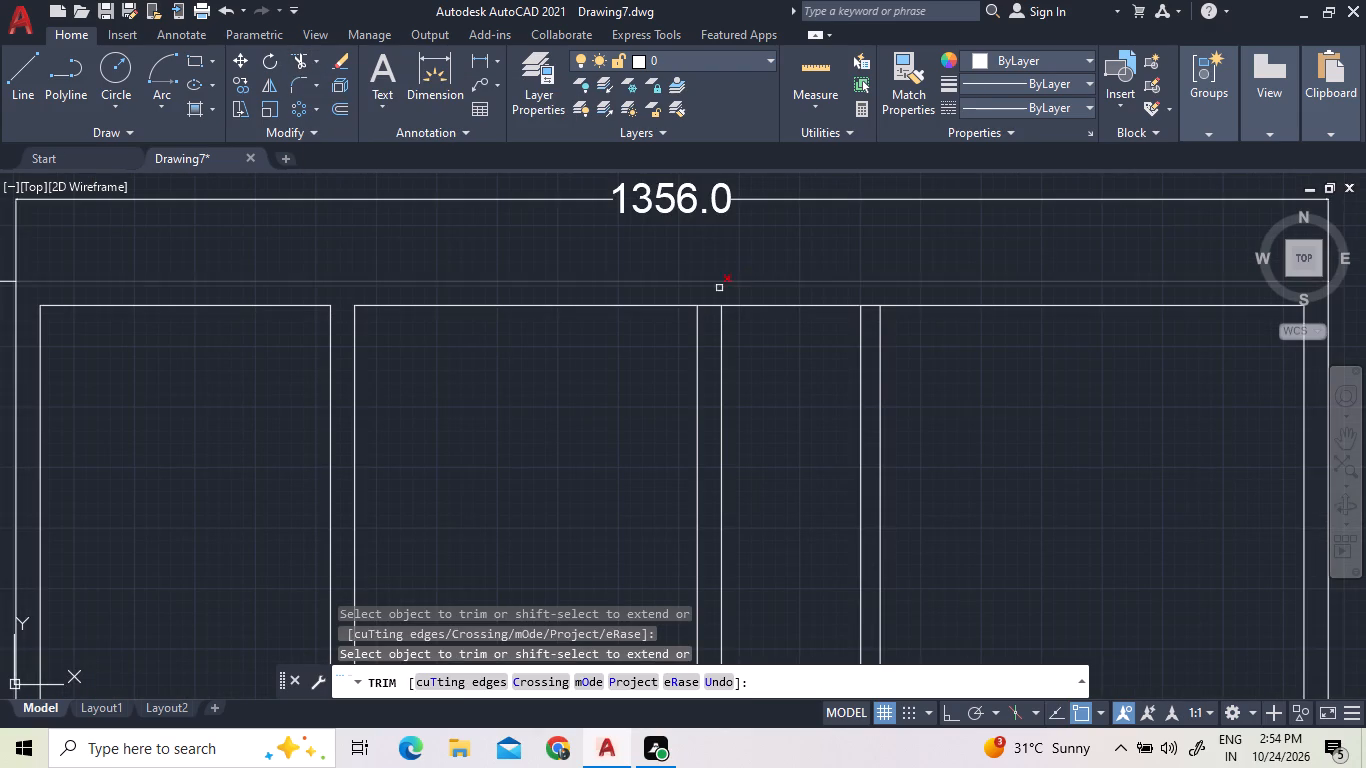
{"action": "left_click", "coordinate": [713, 303]}
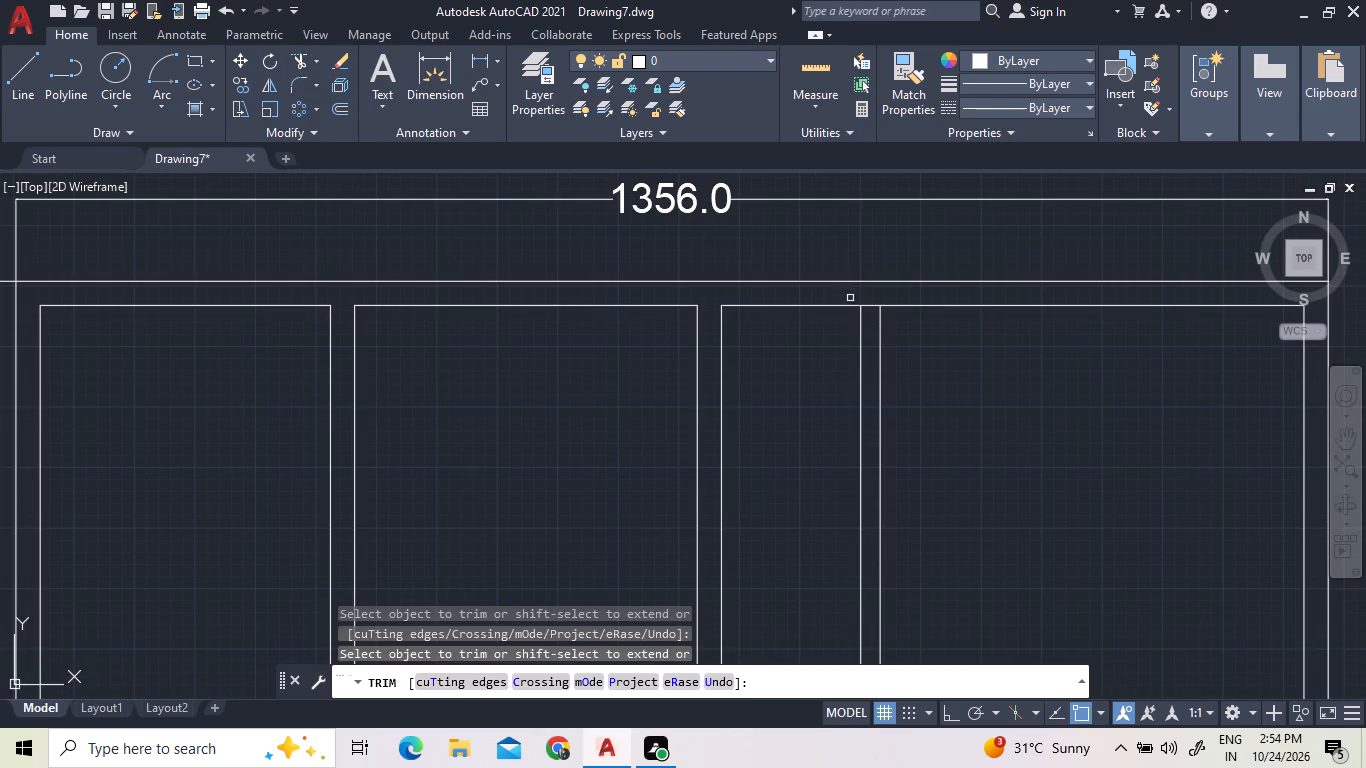
{"action": "left_click", "coordinate": [866, 305]}
{"action": "scroll", "coordinate": [523, 397], "scroll_direction": "down", "scroll_amount": 2}
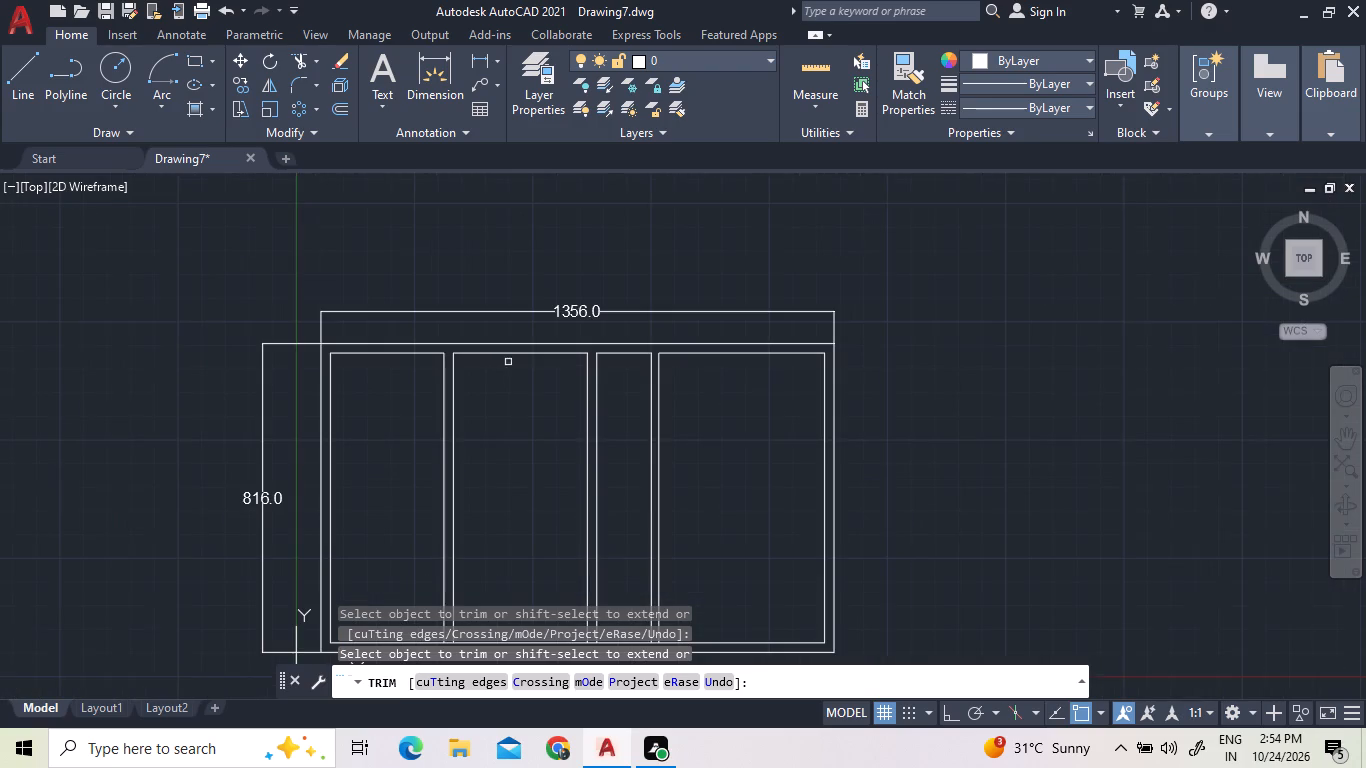
{"action": "right_click", "coordinate": [438, 245]}
{"action": "left_click", "coordinate": [471, 266]}
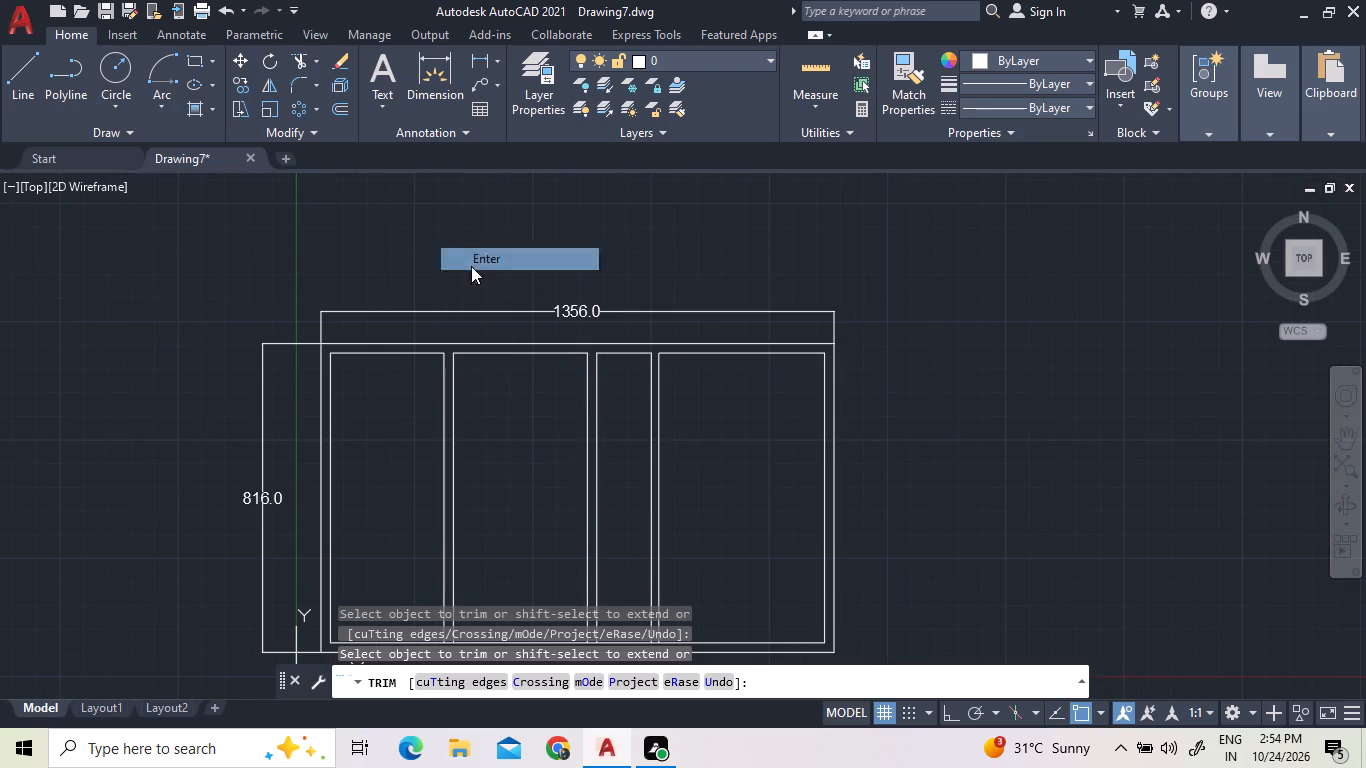
Offset the inner top wall line of the left-hand room 162 downward.
{"action": "left_click", "coordinate": [331, 112]}
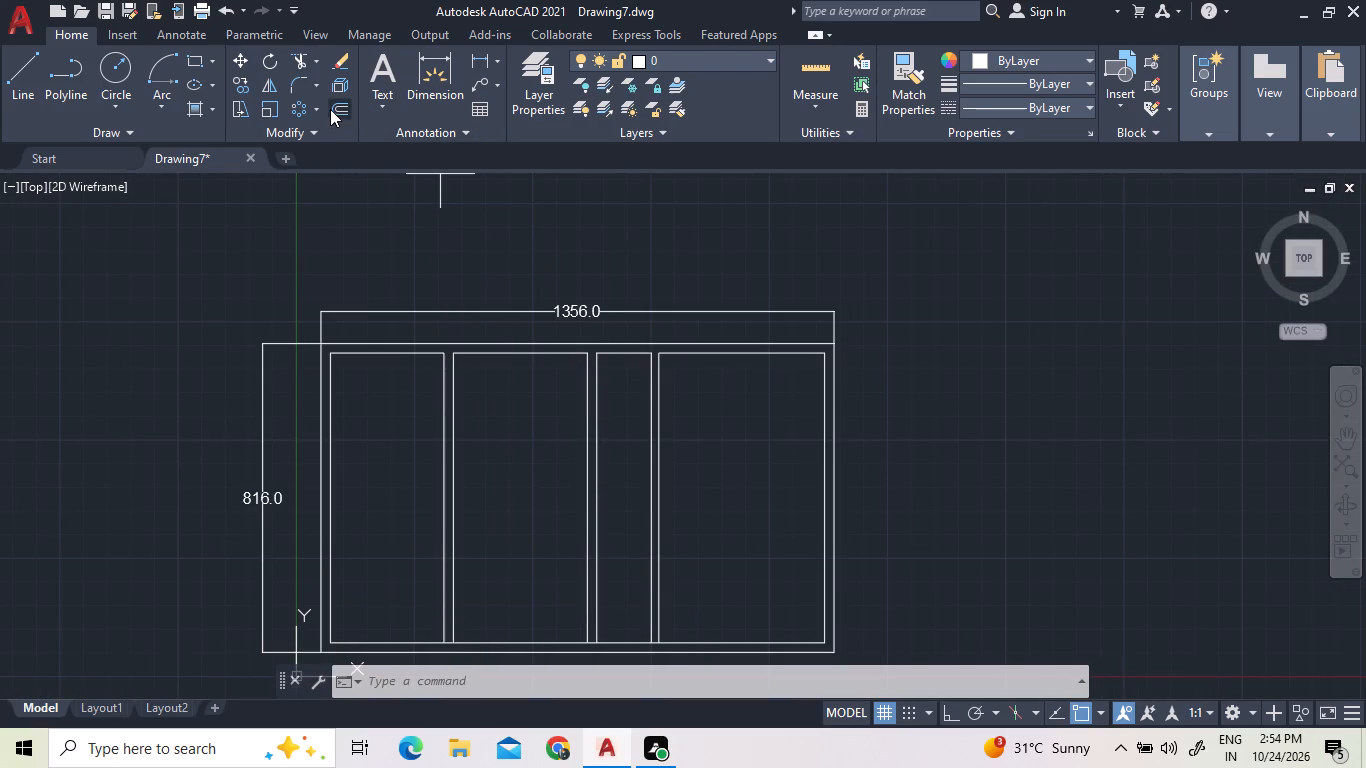
{"action": "type", "text": "162"}
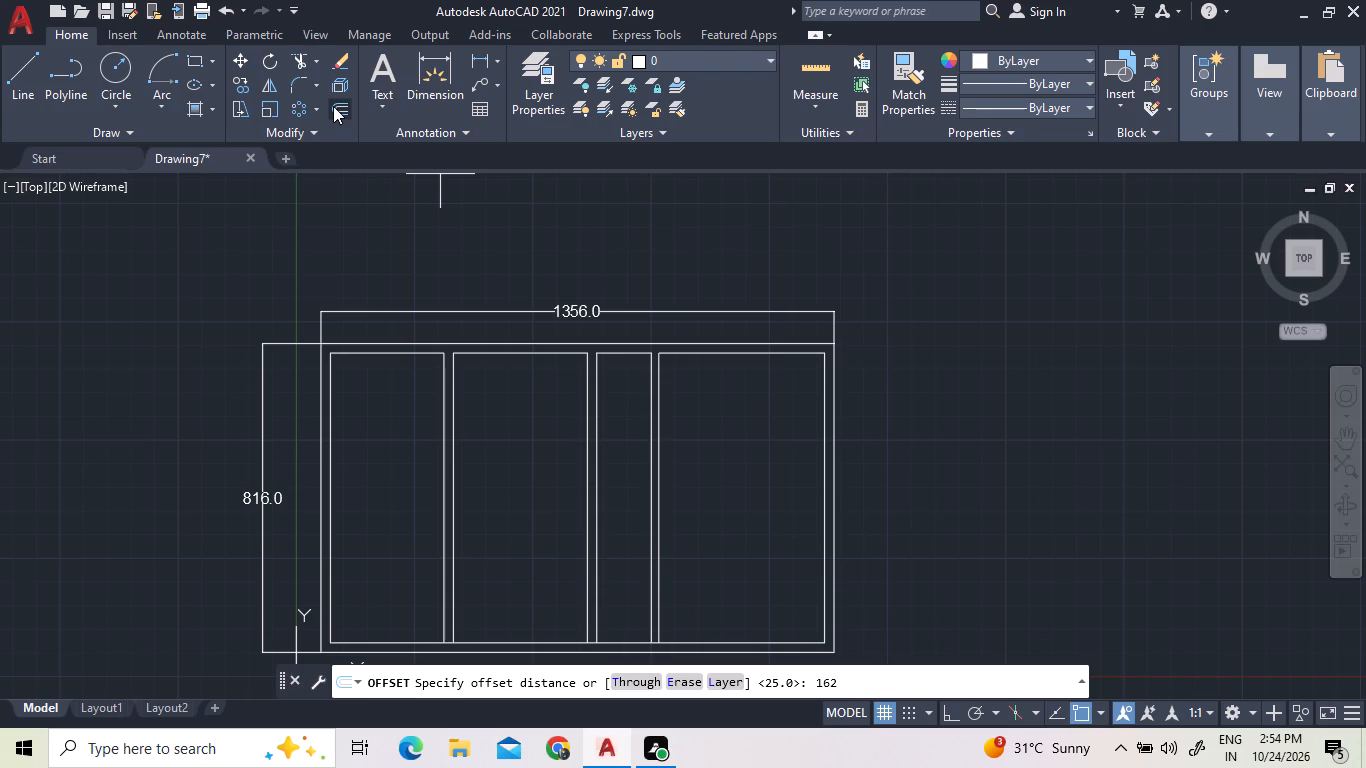
{"action": "key", "text": "Return"}
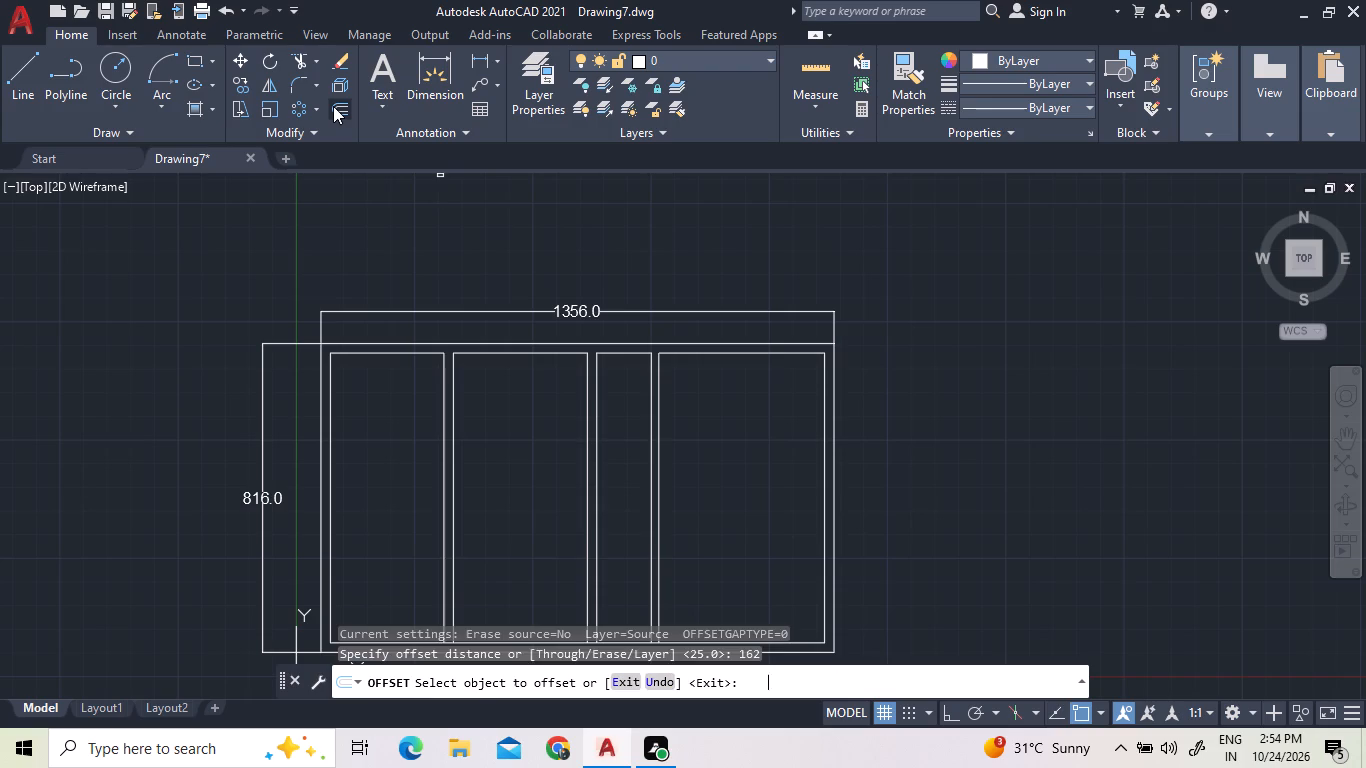
{"action": "left_click", "coordinate": [389, 352]}
{"action": "left_click", "coordinate": [391, 399]}
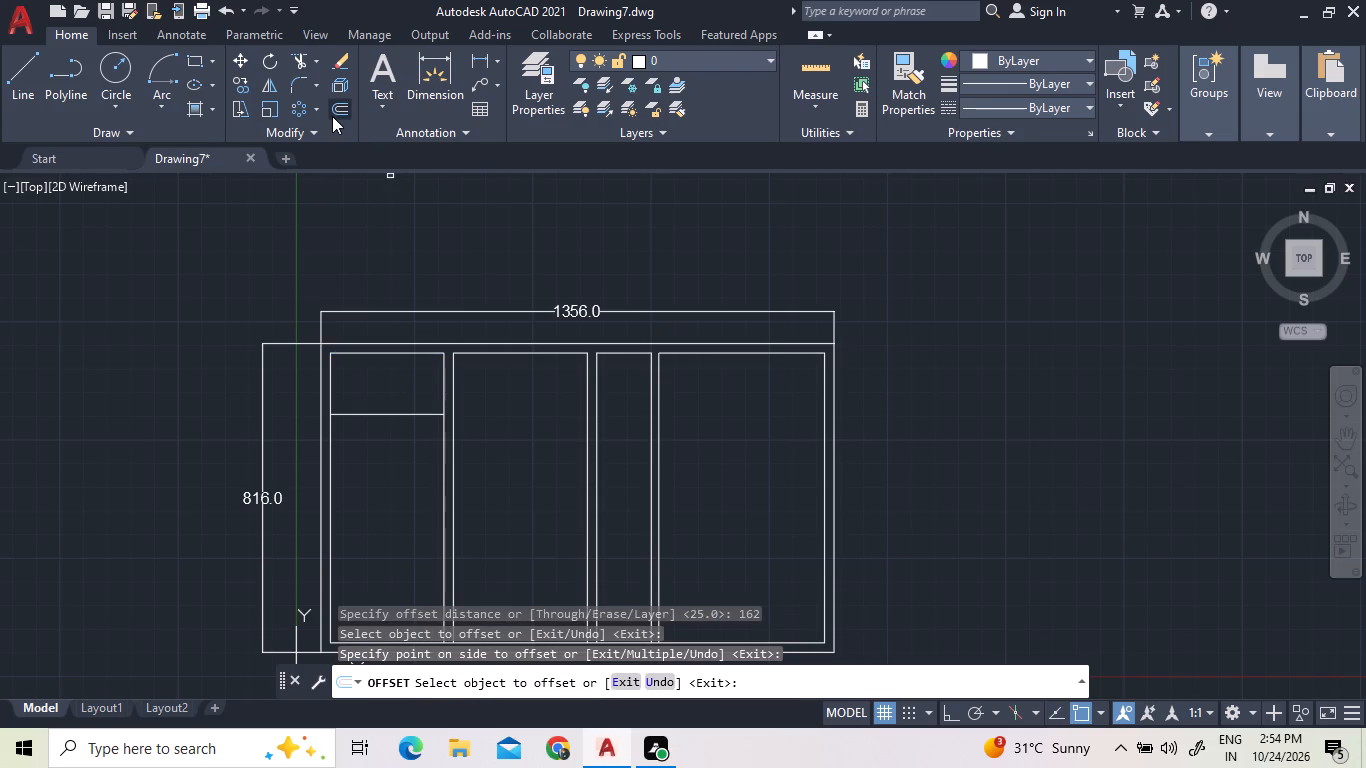
Offset the horizontal partition line in the left-hand room 15 downward to give that partition its thickness.
{"action": "left_click", "coordinate": [332, 116]}
{"action": "type", "text": "153"}
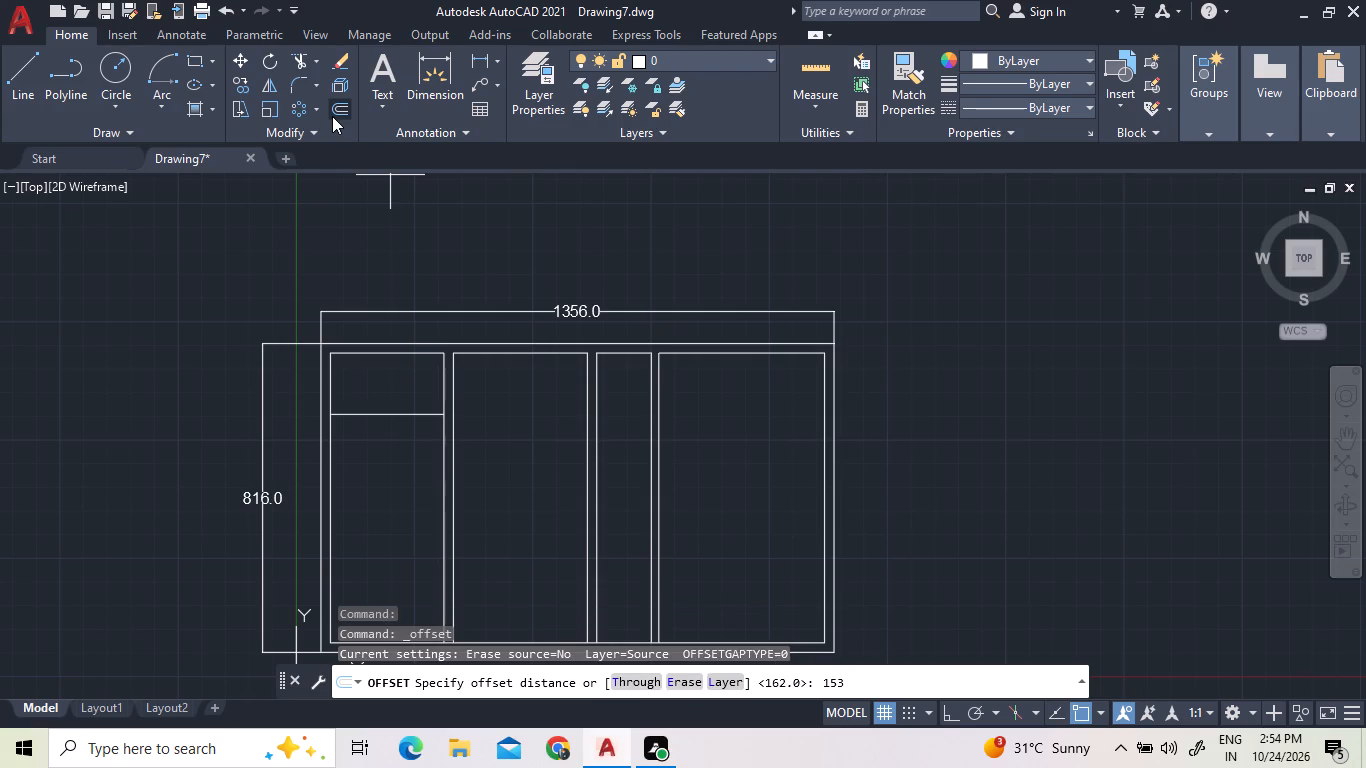
{"action": "key", "text": "BackSpace"}
{"action": "key", "text": "Return"}
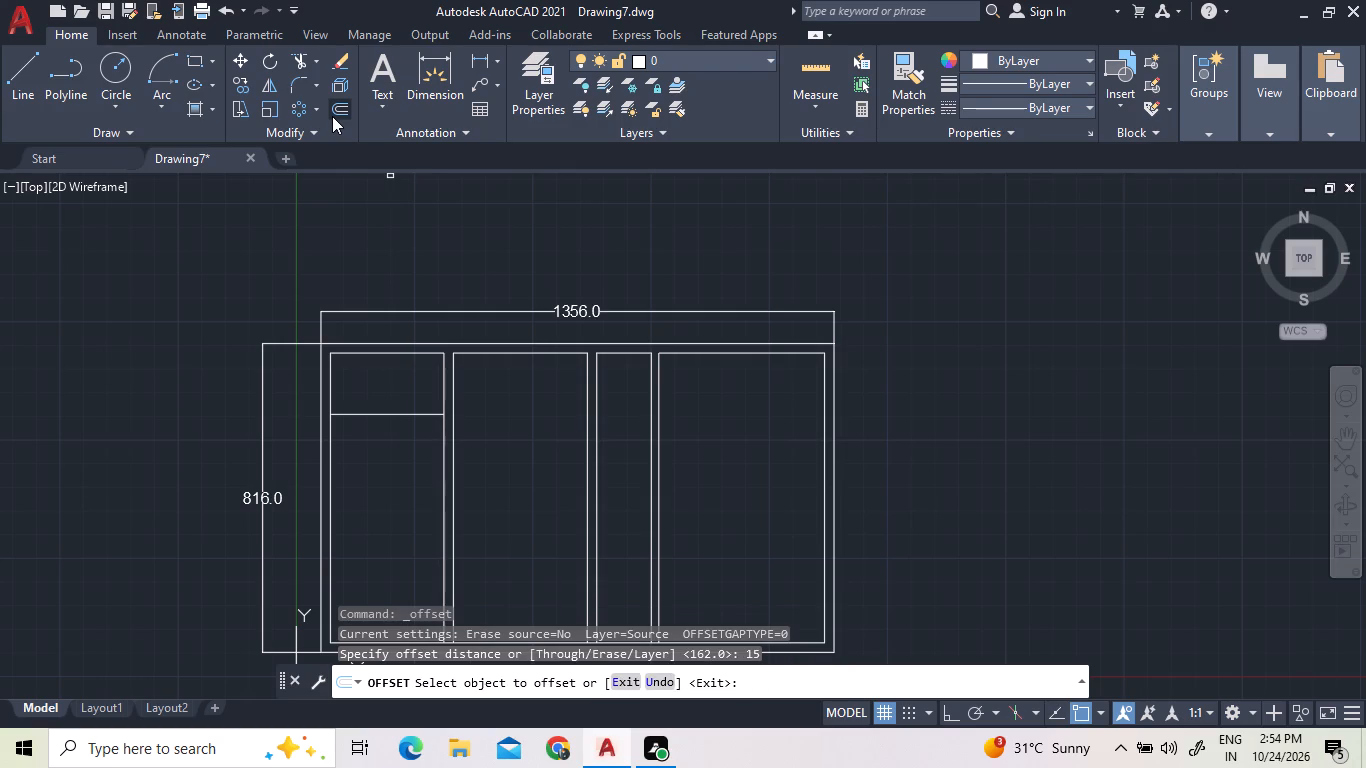
{"action": "left_click", "coordinate": [418, 417]}
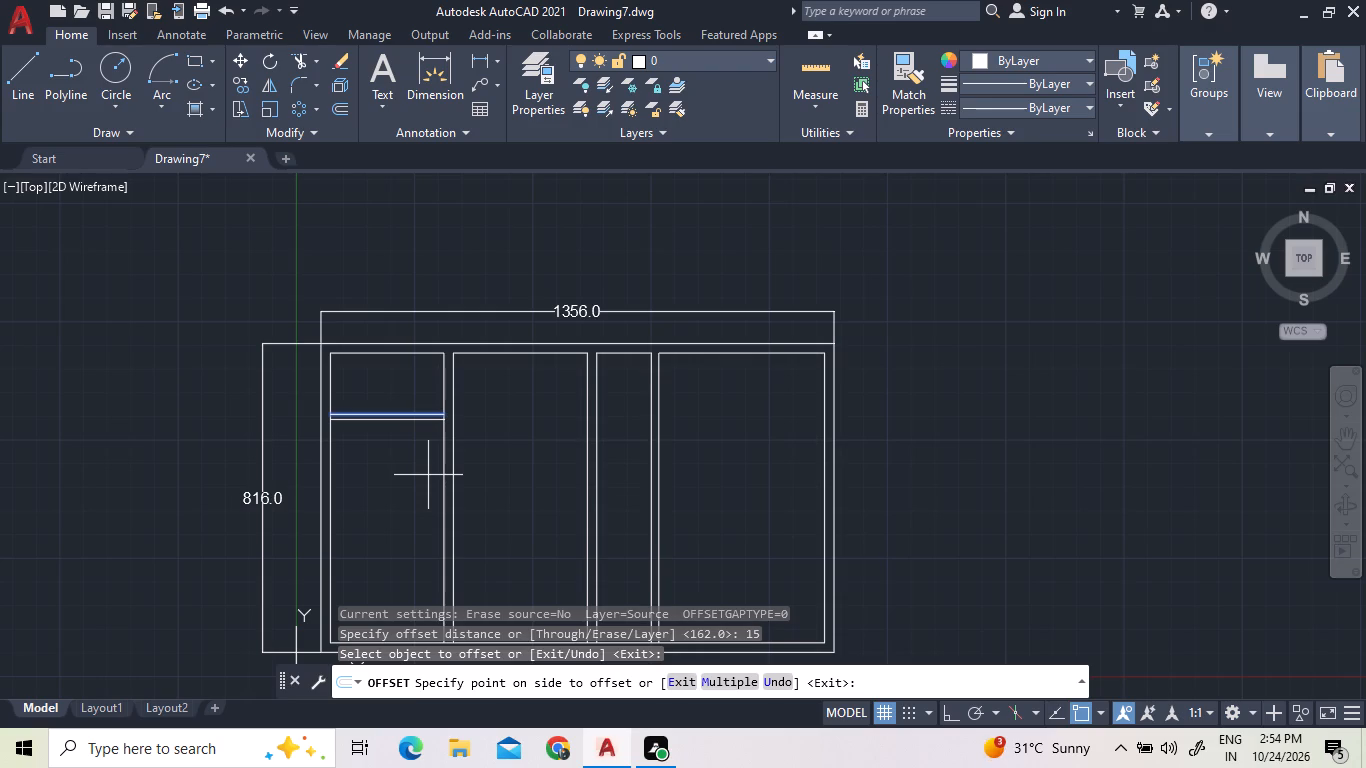
{"action": "left_click", "coordinate": [428, 475]}
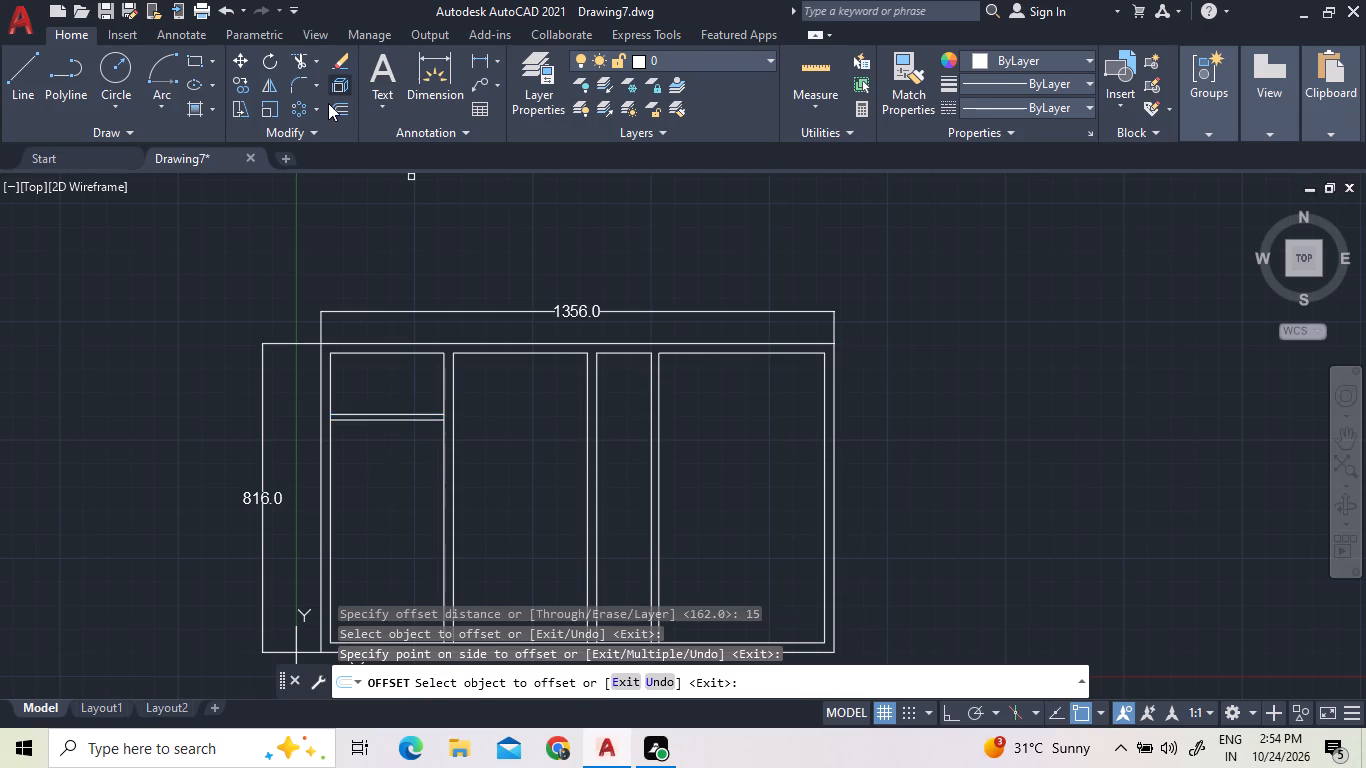
Offset the lower line of the left-hand room's horizontal partition 294 downward.
{"action": "left_click", "coordinate": [338, 106]}
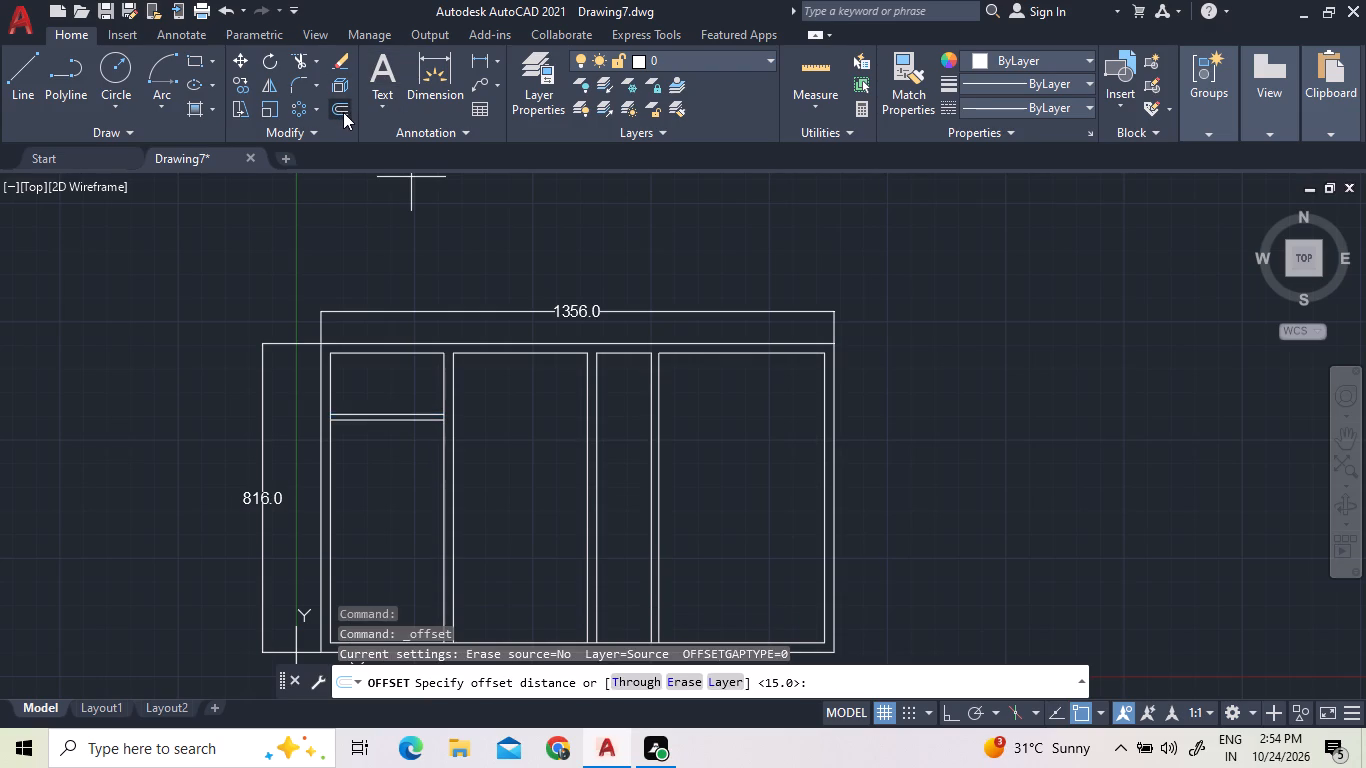
{"action": "type", "text": "294"}
{"action": "key", "text": "Return"}
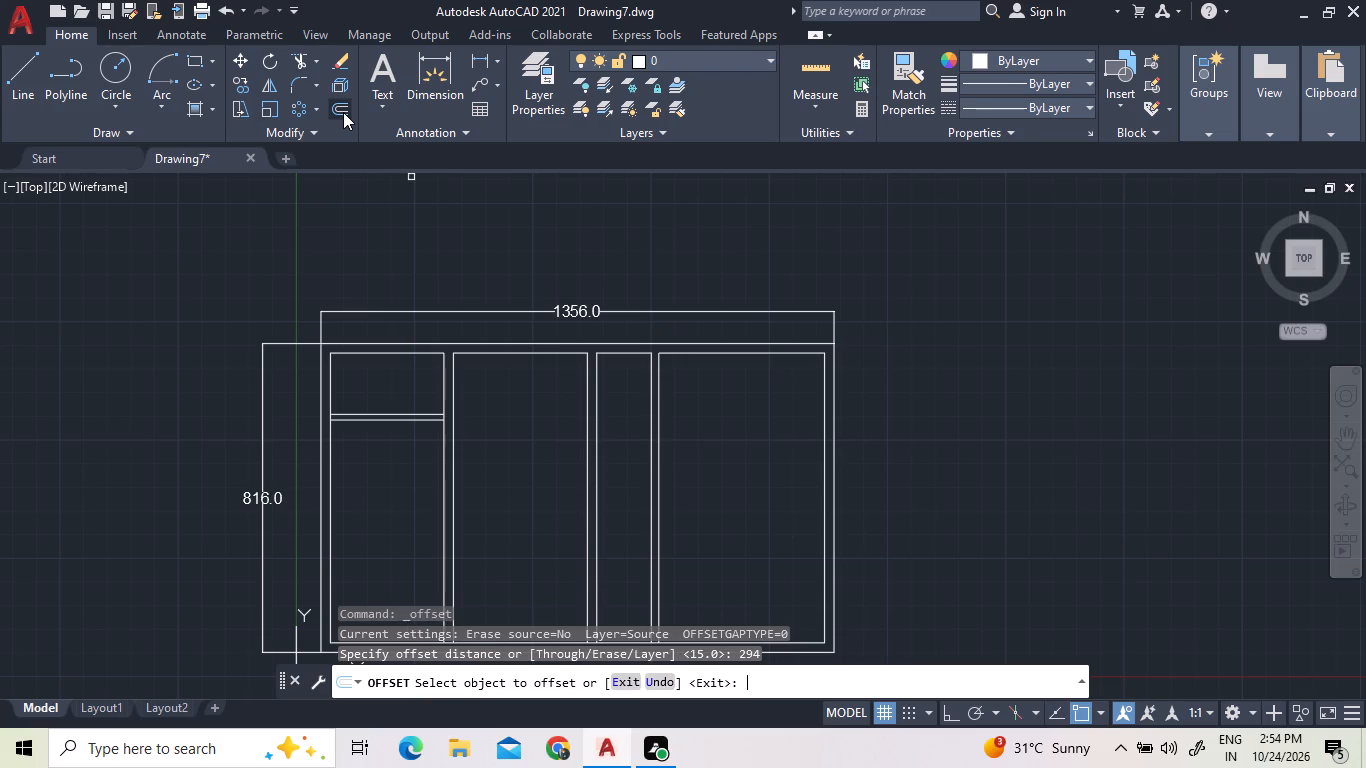
{"action": "left_click", "coordinate": [414, 419]}
{"action": "left_click", "coordinate": [446, 559]}
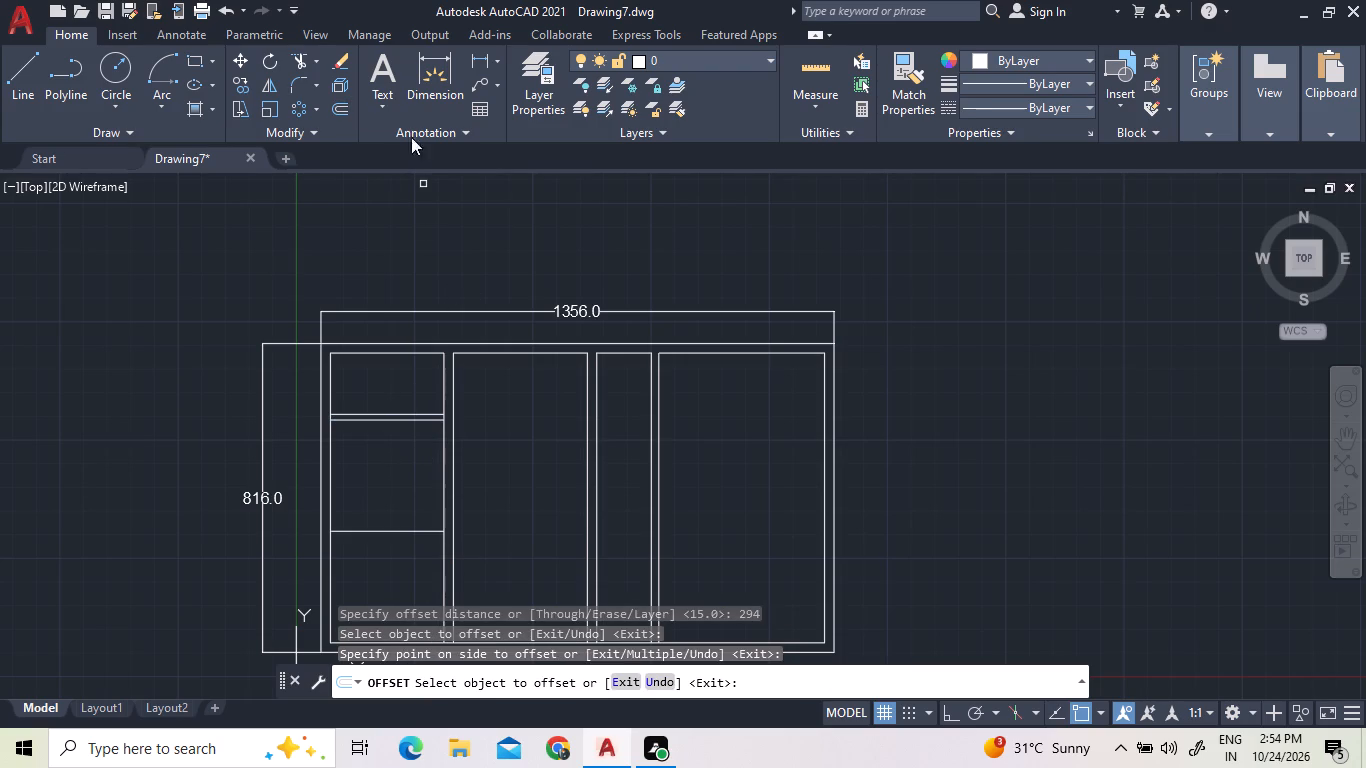
Offset the new lower partition line in the left-hand room 25 downward to give it thickness.
{"action": "left_click", "coordinate": [335, 110]}
{"action": "type", "text": "25"}
{"action": "key", "text": "Return"}
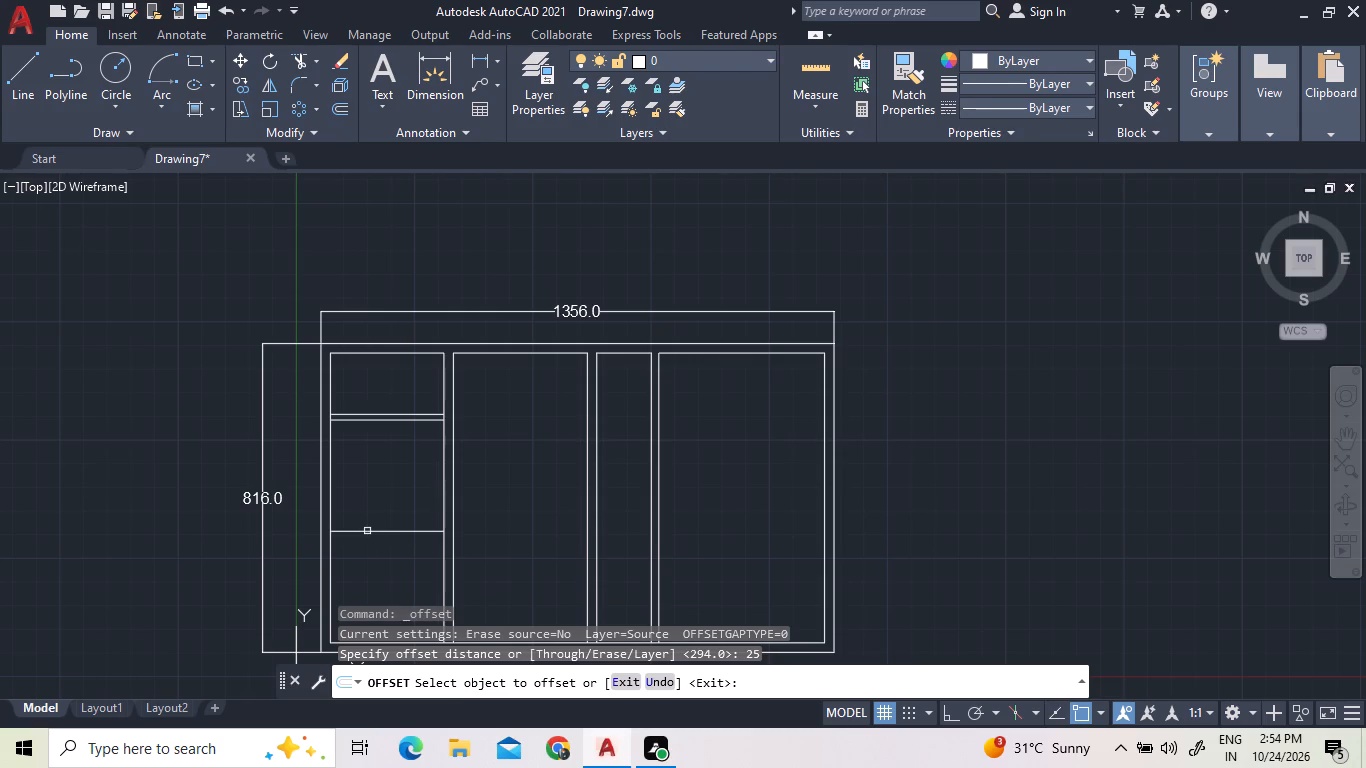
{"action": "left_click", "coordinate": [366, 530]}
{"action": "left_click", "coordinate": [375, 571]}
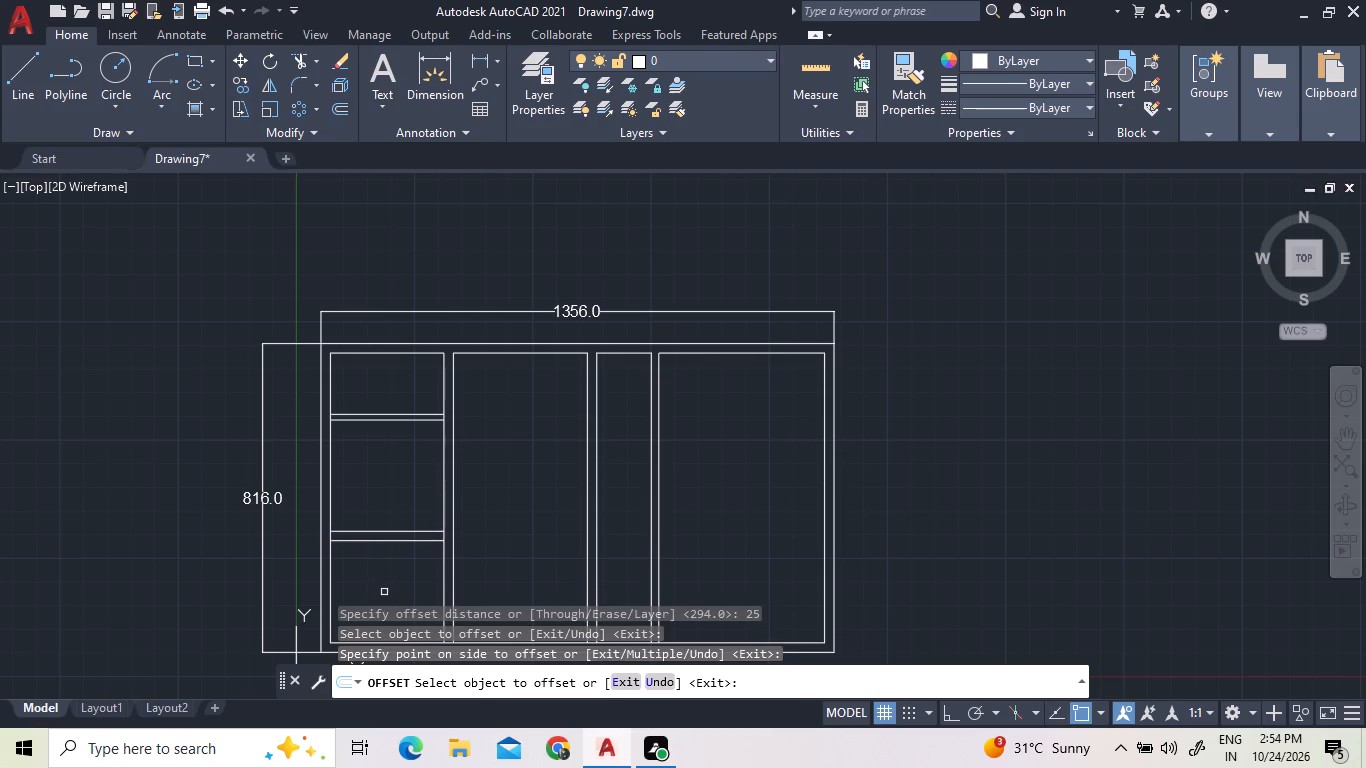
Measure the bottom-left room and the adjacent vertical partition with Quick measure.
{"action": "scroll", "coordinate": [419, 459], "scroll_direction": "down", "scroll_amount": 1}
{"action": "scroll", "coordinate": [448, 512], "scroll_direction": "up", "scroll_amount": 2}
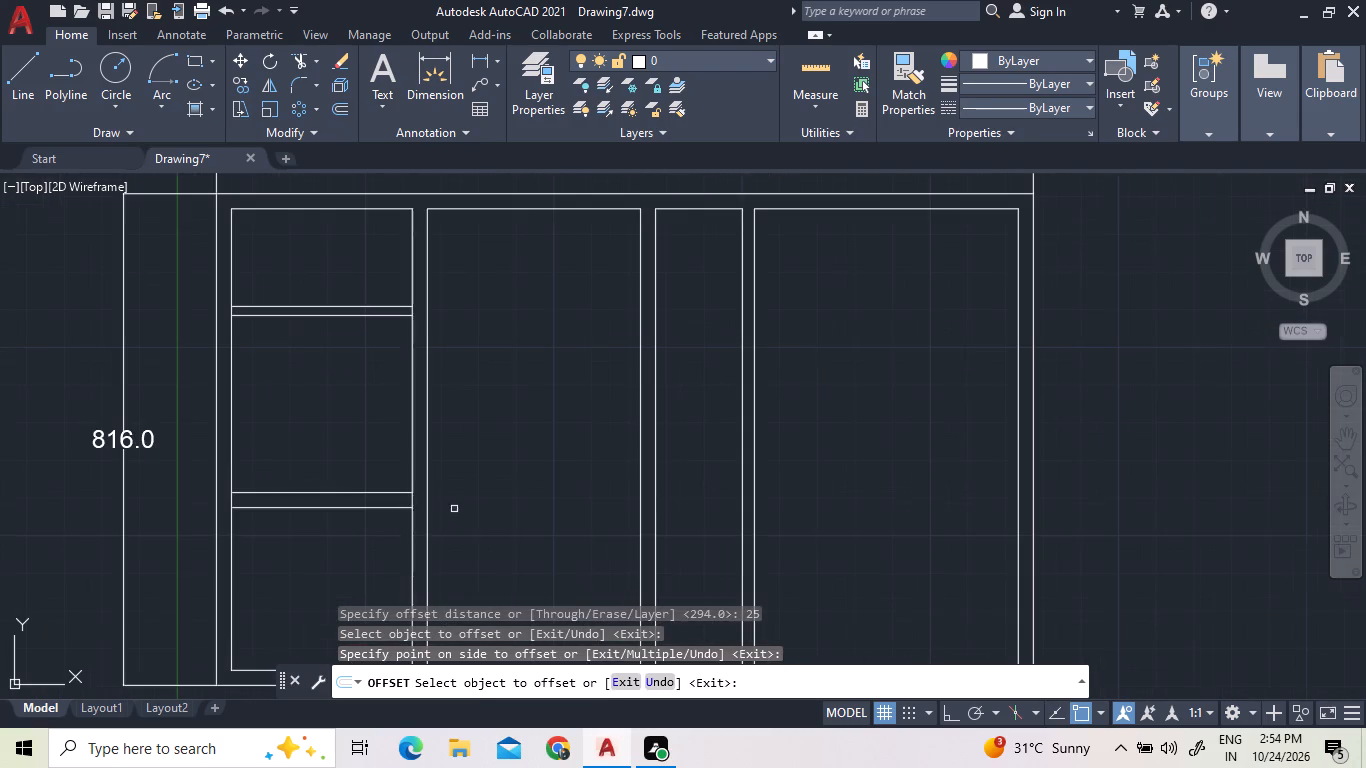
{"action": "left_click", "coordinate": [800, 83]}
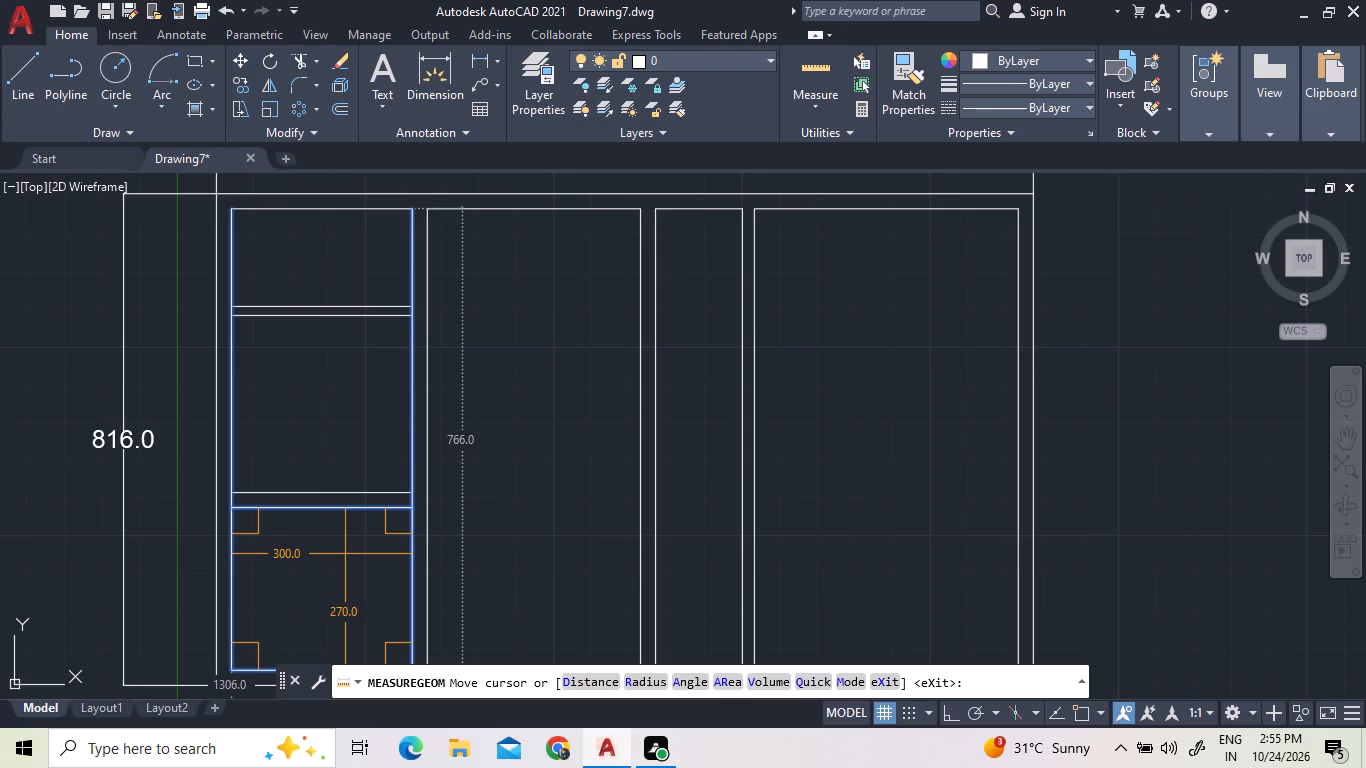
{"action": "scroll", "coordinate": [345, 554], "scroll_direction": "down", "scroll_amount": 1}
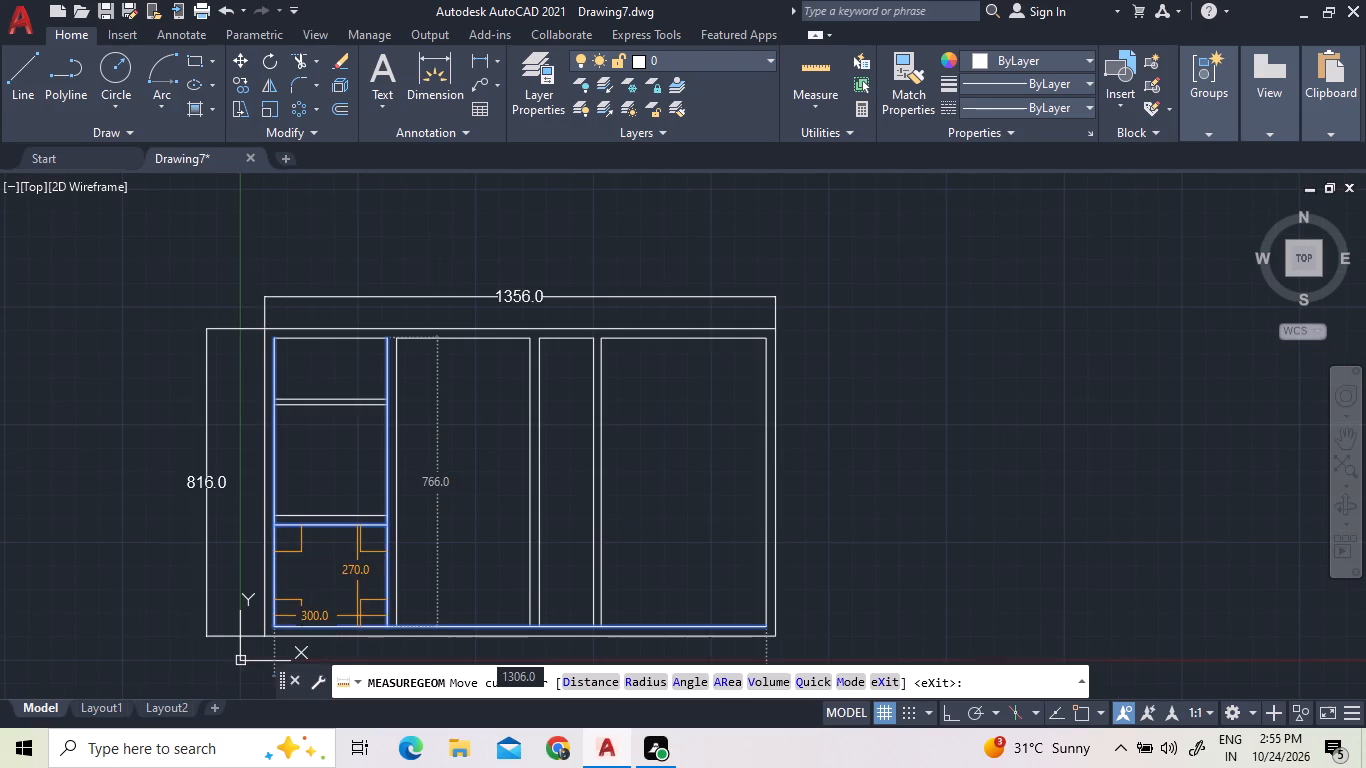
{"action": "scroll", "coordinate": [360, 645], "scroll_direction": "up", "scroll_amount": 3}
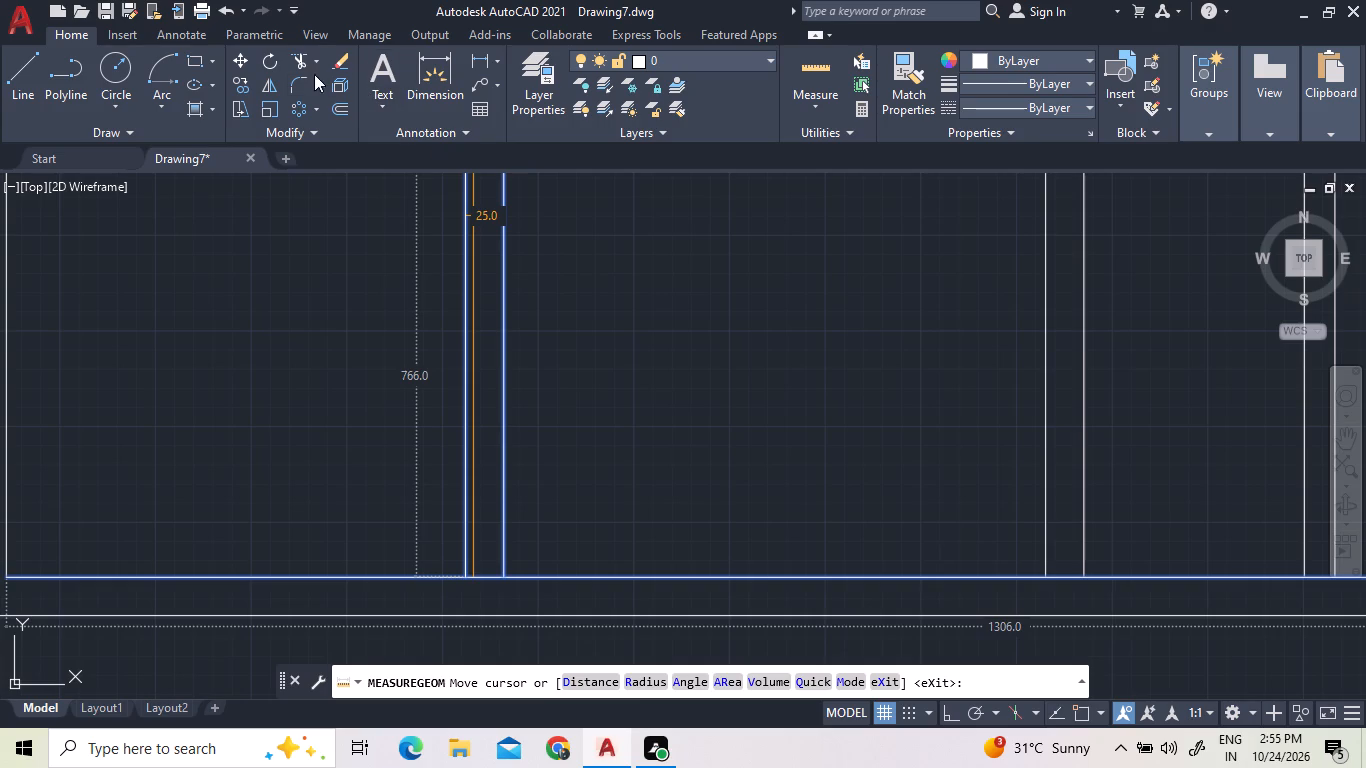
Trim away the inner bottom wall line across the bottom-left room.
{"action": "left_click", "coordinate": [303, 64]}
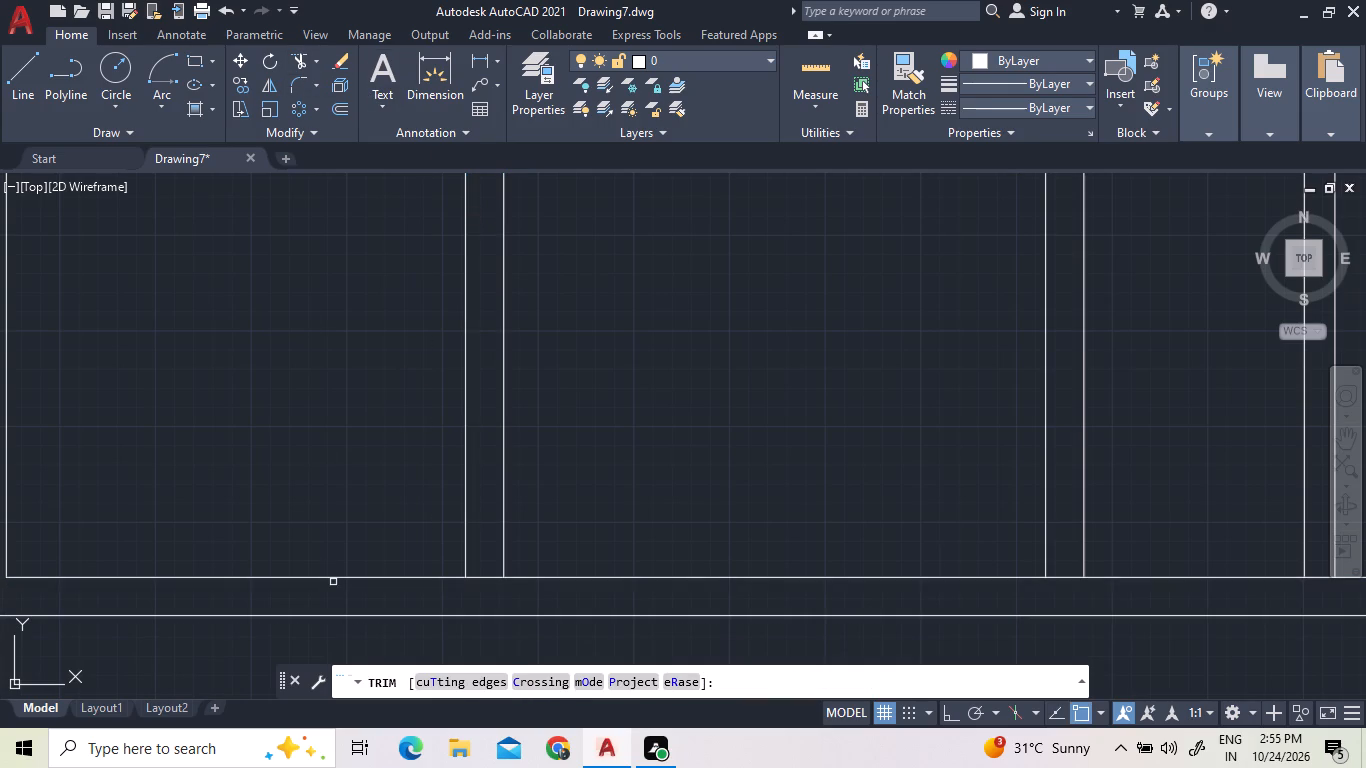
{"action": "left_click", "coordinate": [333, 577]}
{"action": "scroll", "coordinate": [357, 542], "scroll_direction": "down", "scroll_amount": 2}
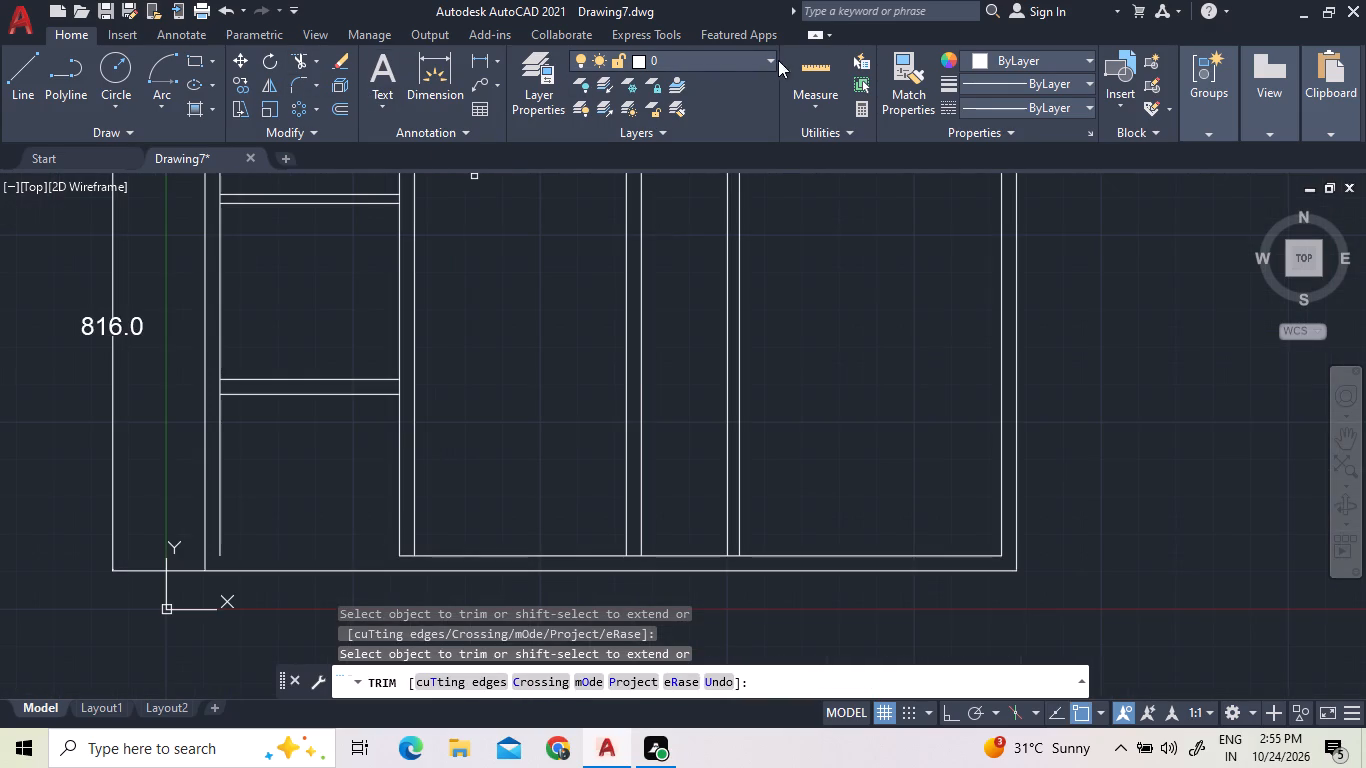
Measure the bottom-left room's clear width and height down to the outer bottom wall line.
{"action": "left_click", "coordinate": [813, 68]}
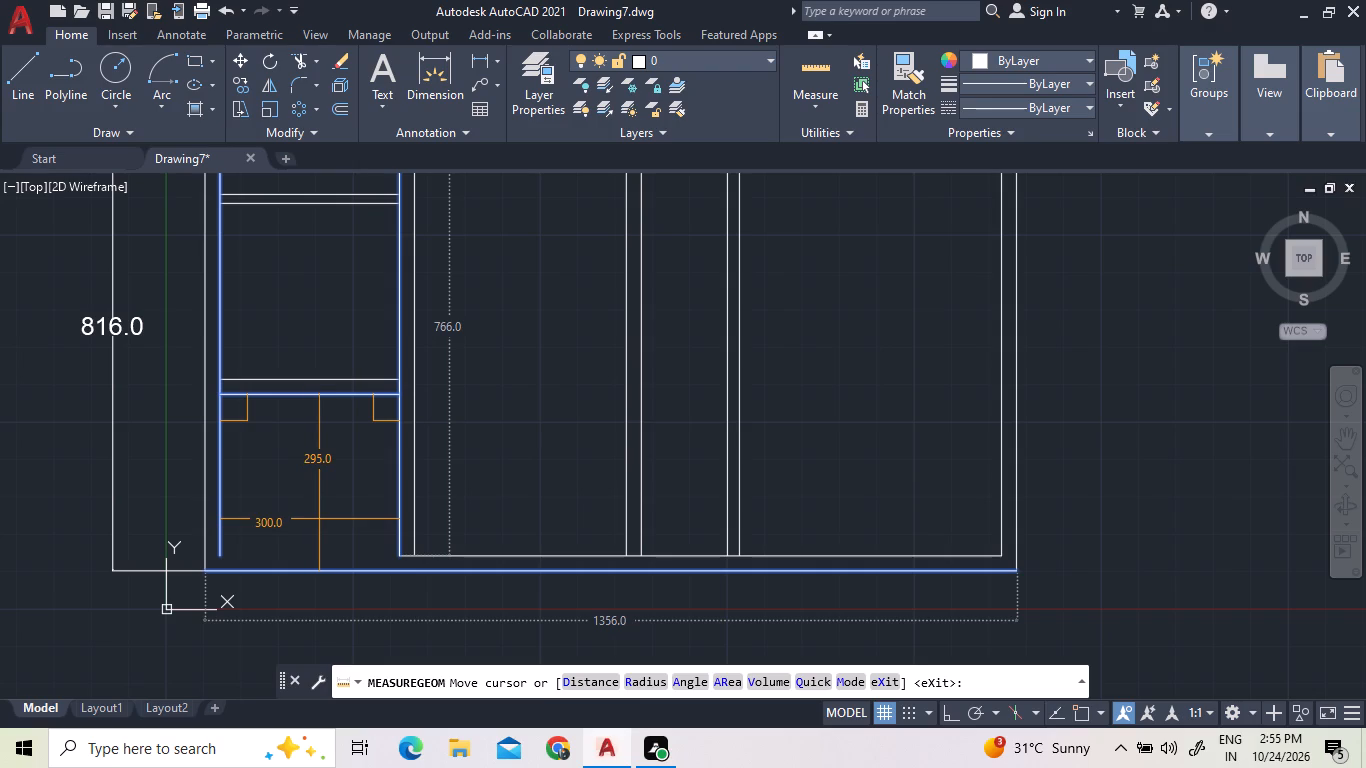
{"action": "key", "text": "grave"}
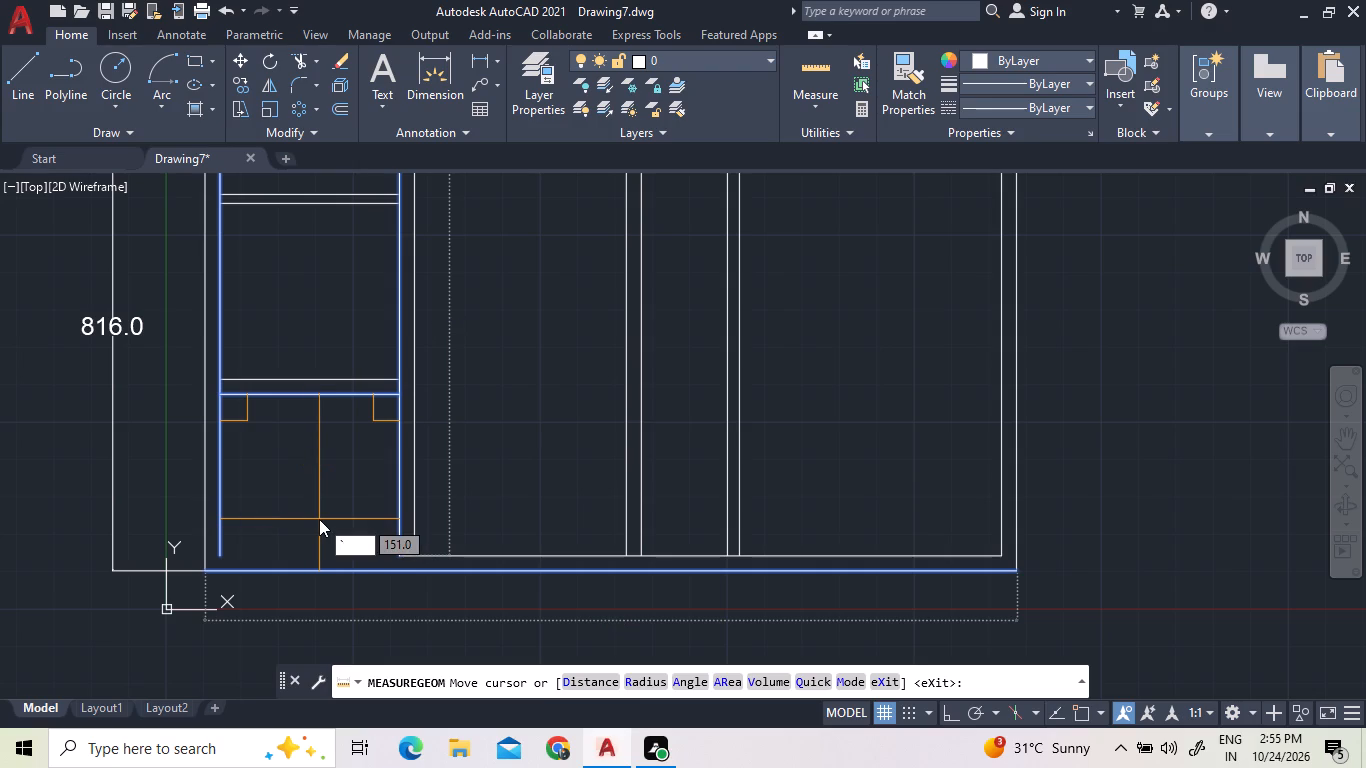
{"action": "key", "text": "Escape"}
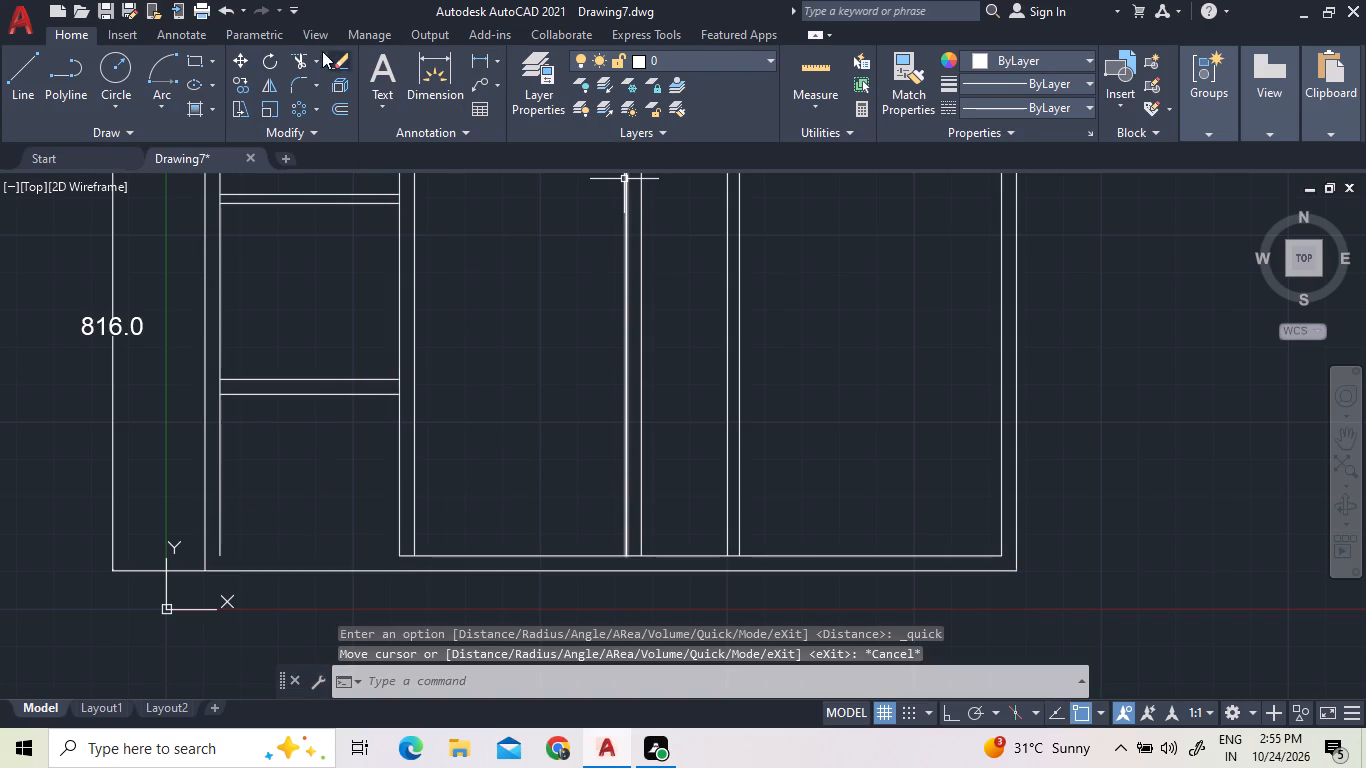
Extend the two vertical side lines of the bottom-left room down to the outer bottom wall line.
{"action": "left_click", "coordinate": [323, 59]}
{"action": "left_click", "coordinate": [324, 58]}
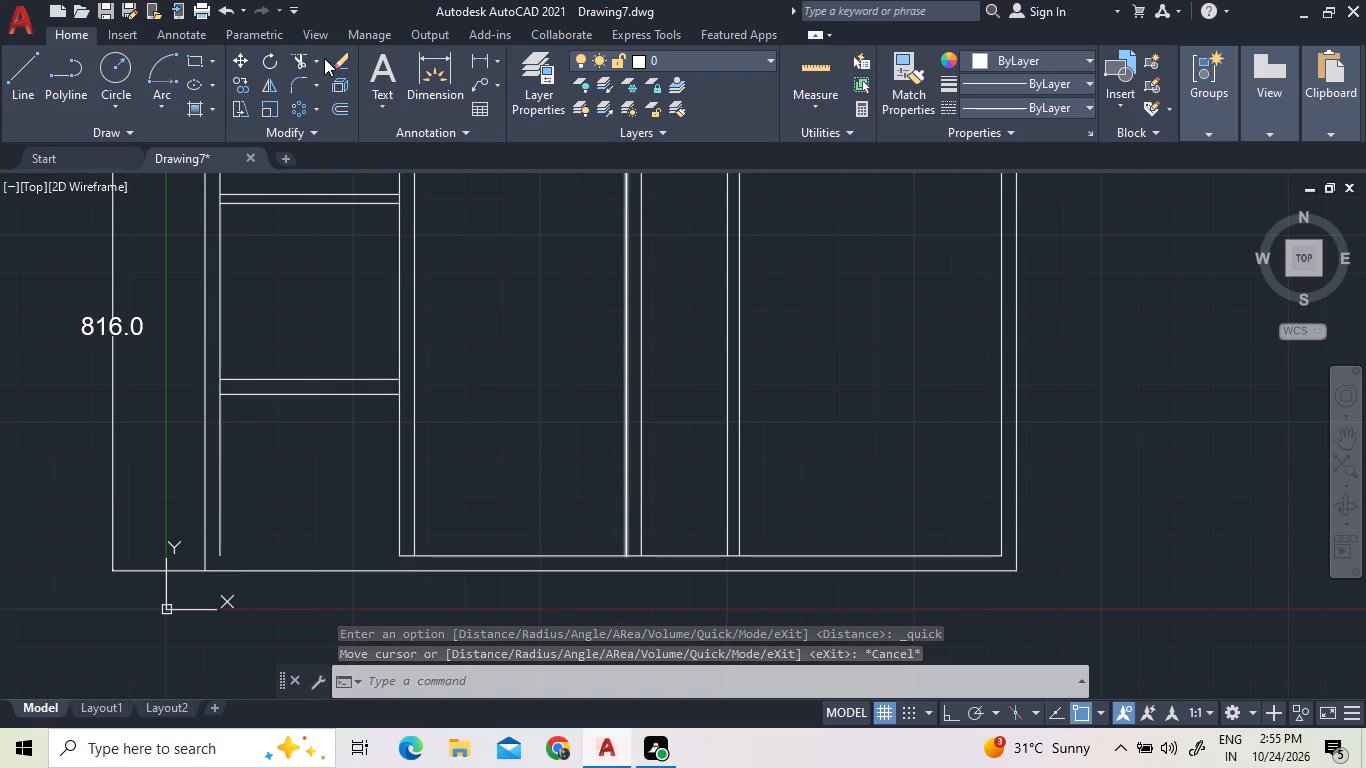
{"action": "left_click", "coordinate": [314, 57]}
{"action": "left_click", "coordinate": [341, 117]}
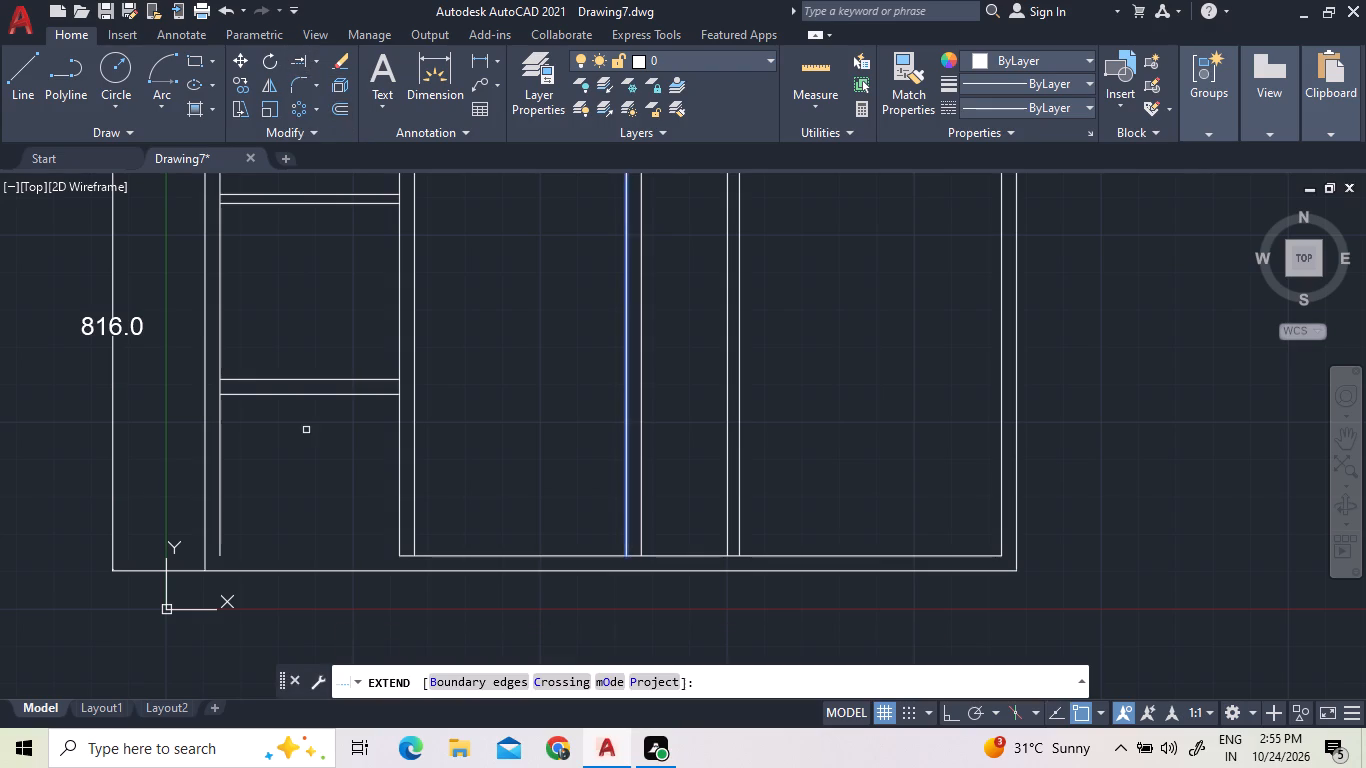
{"action": "left_click", "coordinate": [217, 528]}
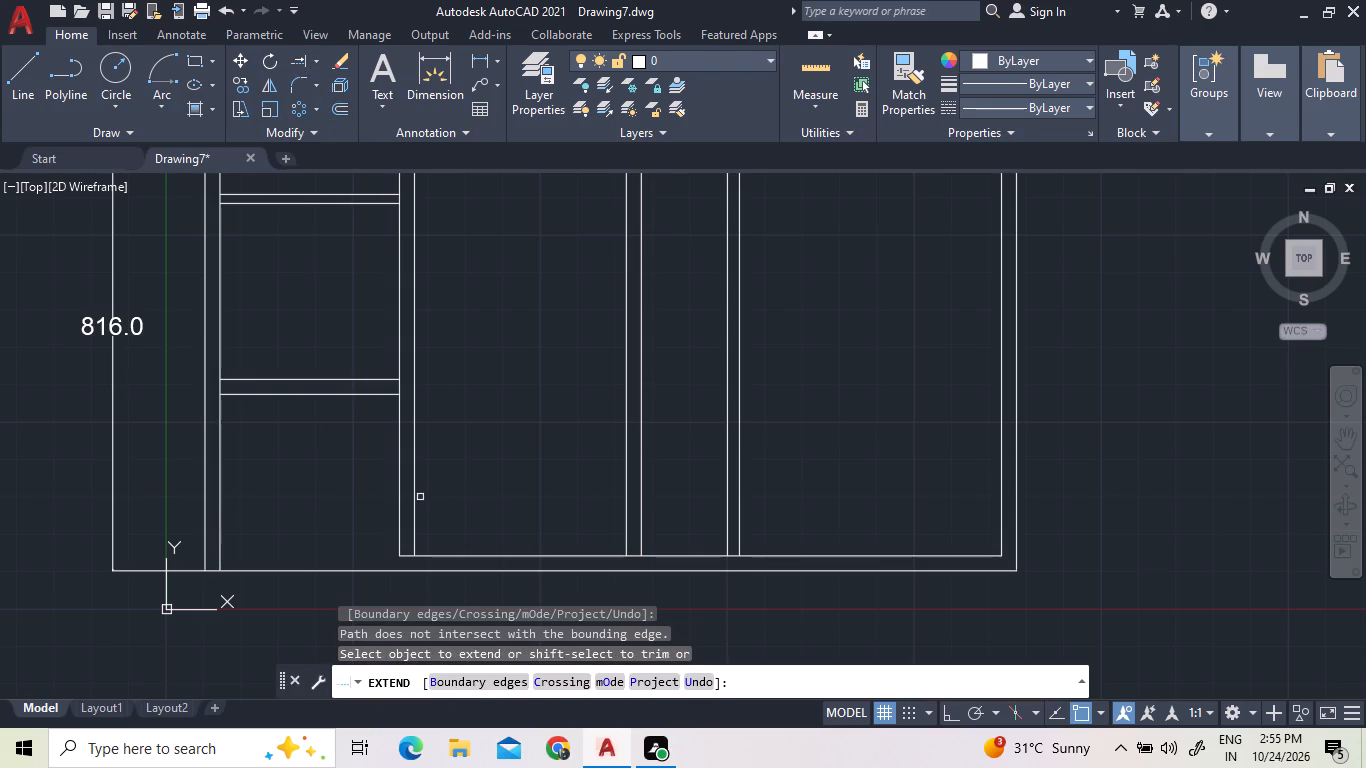
{"action": "left_click", "coordinate": [401, 502]}
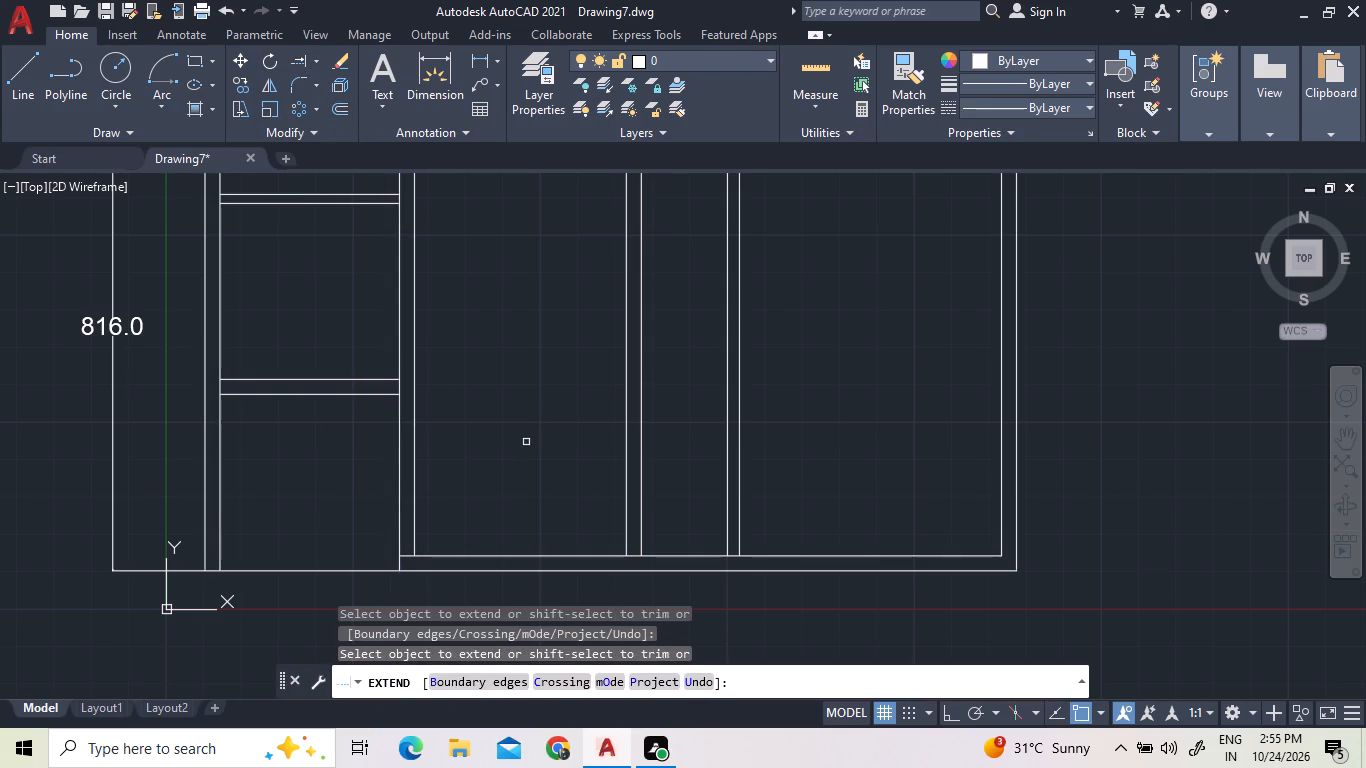
{"action": "scroll", "coordinate": [531, 479], "scroll_direction": "down", "scroll_amount": 1}
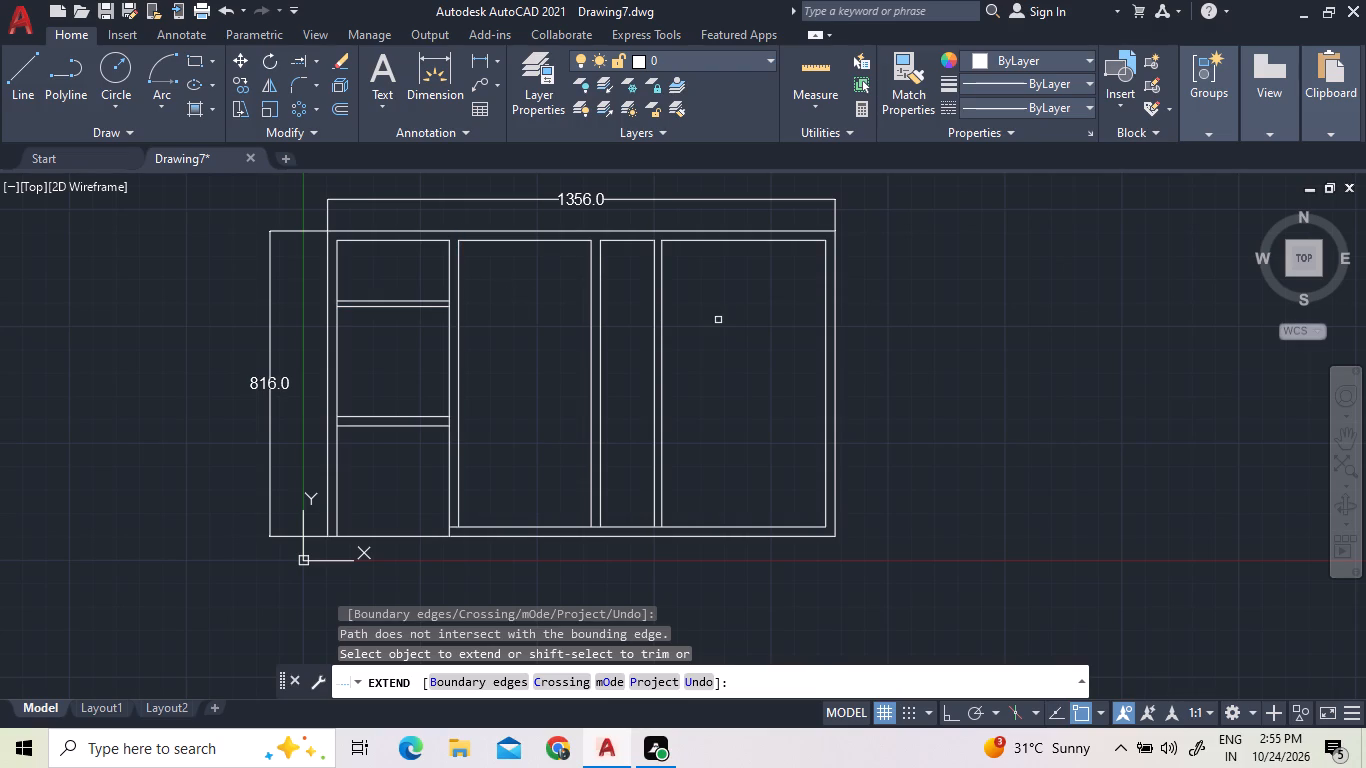
{"action": "right_click", "coordinate": [729, 351]}
{"action": "left_click", "coordinate": [736, 356]}
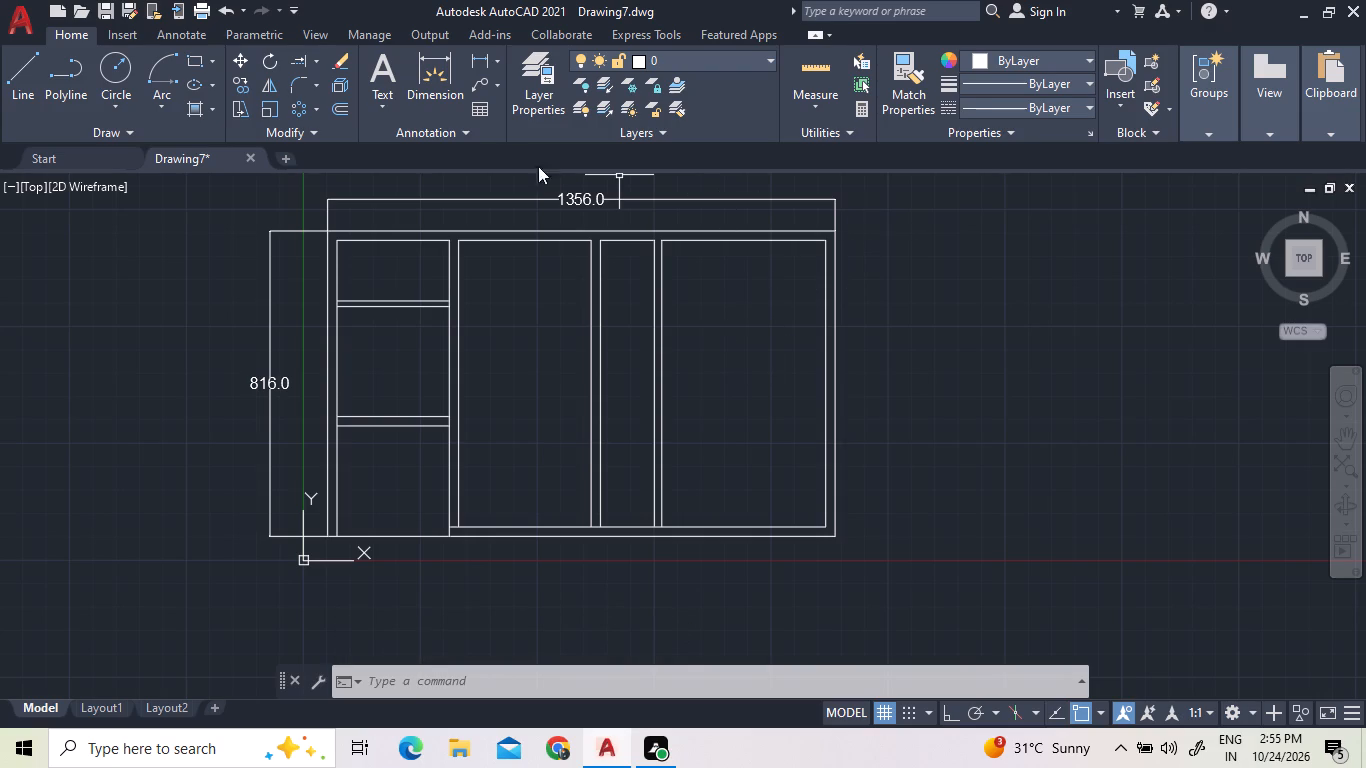
Offset the inner top wall line of the right-hand room 294 downward.
{"action": "left_click", "coordinate": [346, 108]}
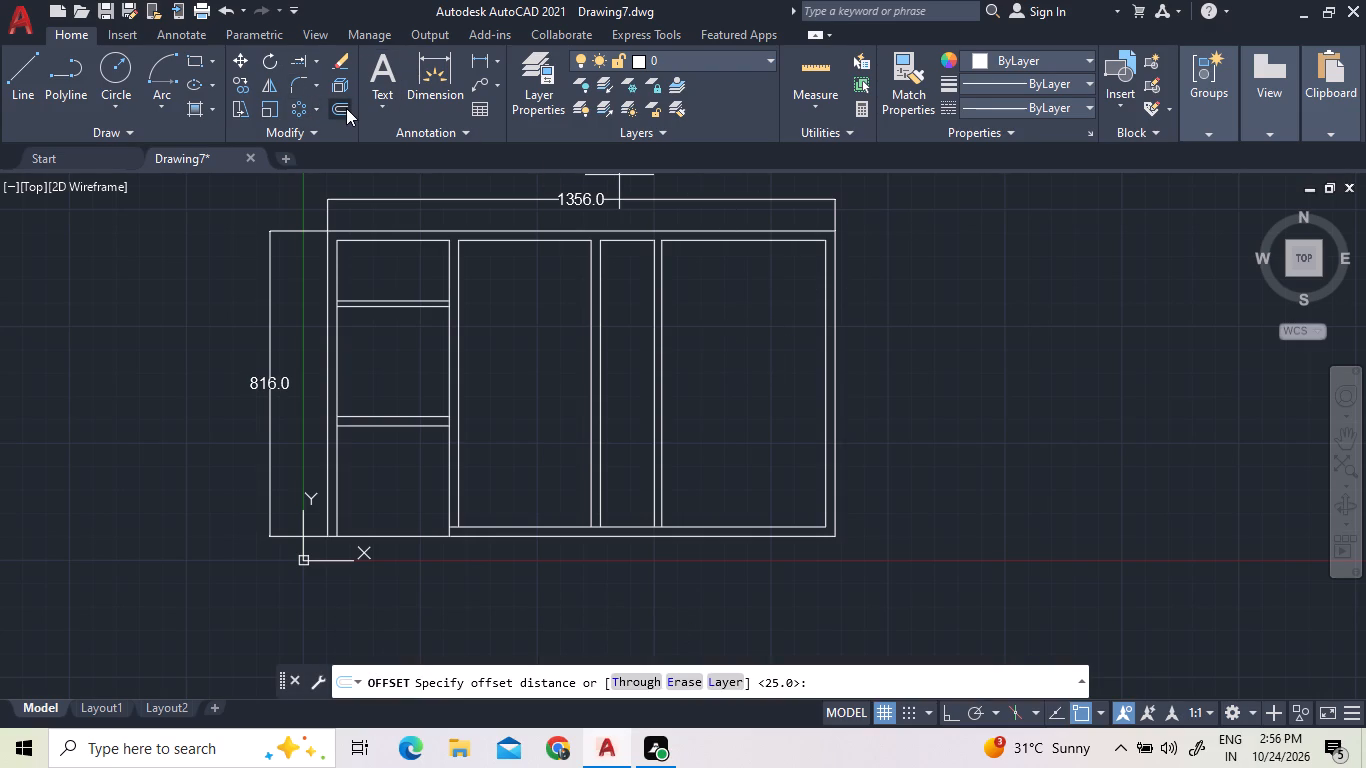
{"action": "type", "text": "294"}
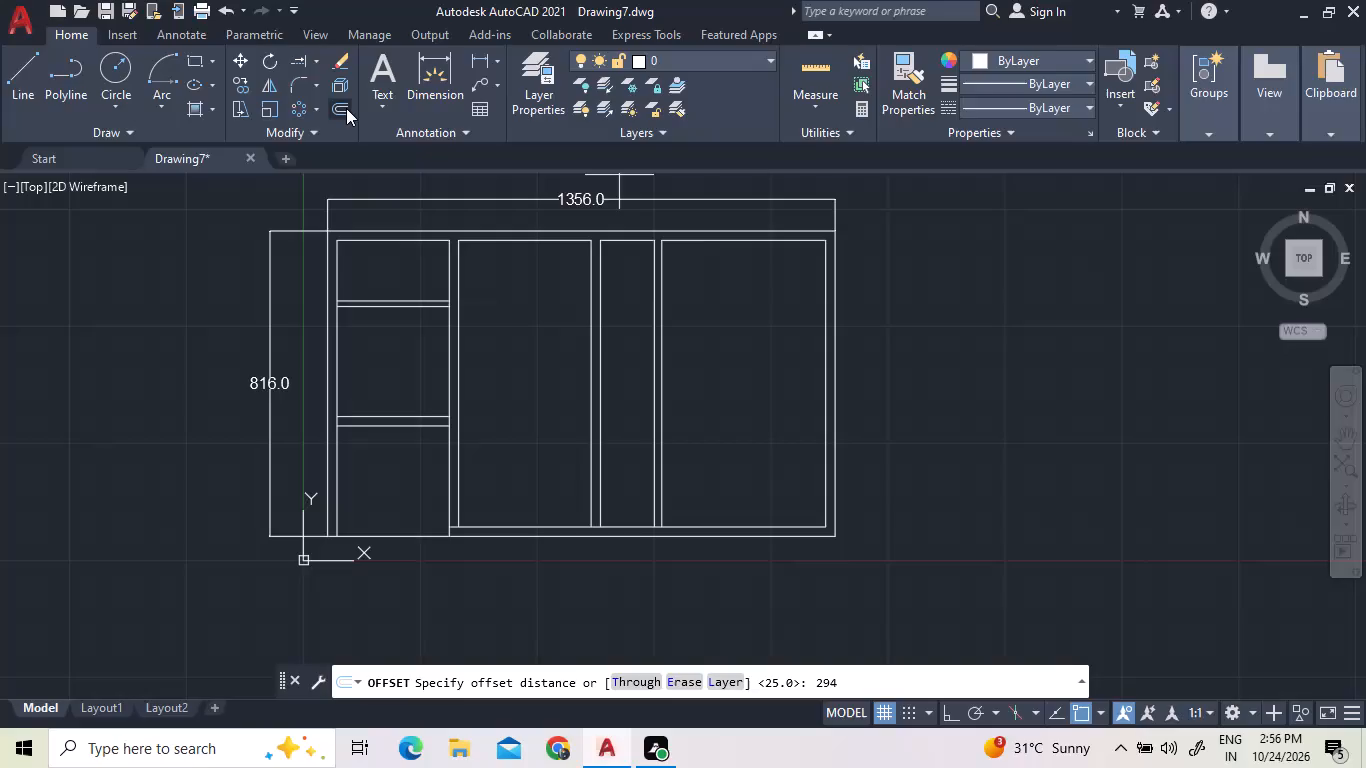
{"action": "key", "text": "Return"}
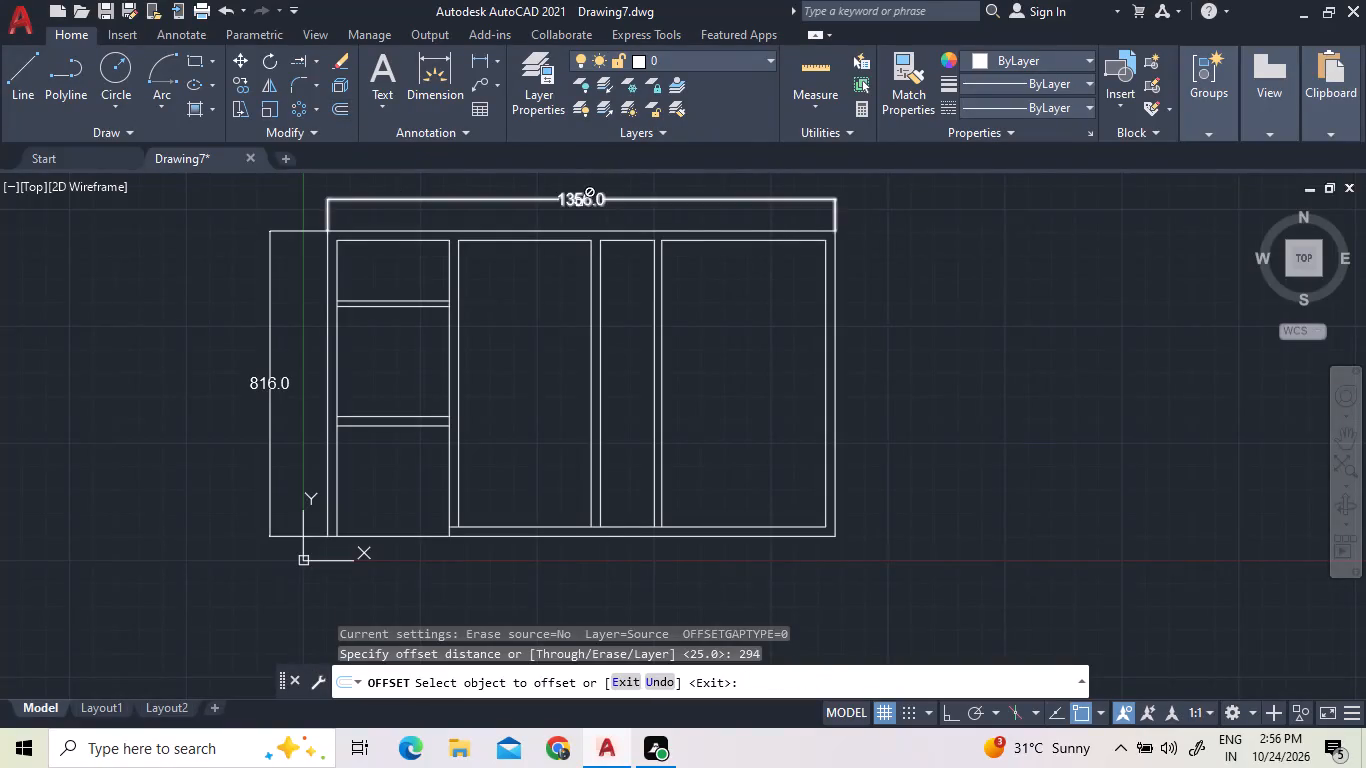
{"action": "left_click", "coordinate": [701, 242]}
{"action": "left_click", "coordinate": [701, 276]}
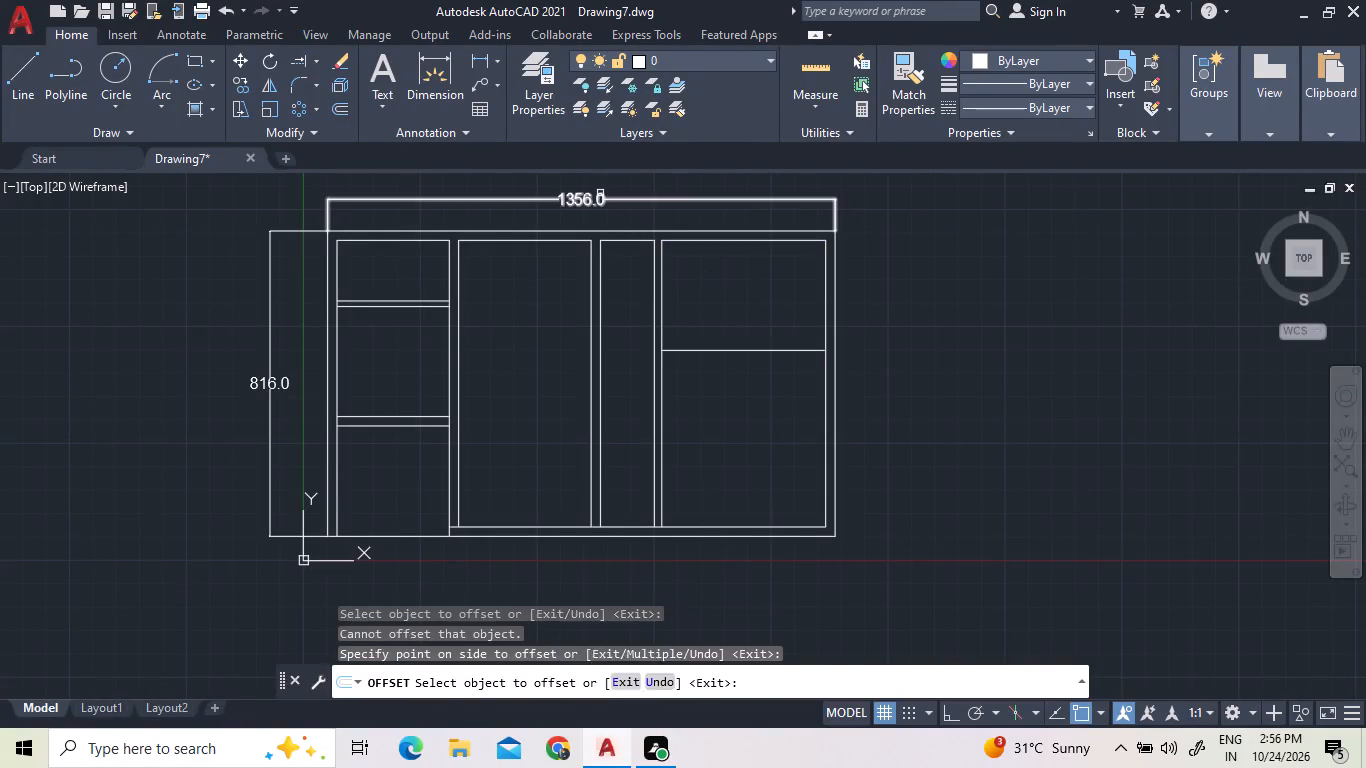
Offset the new horizontal line in the right-hand room 15 downward to give that partition its thickness.
{"action": "left_click", "coordinate": [347, 101]}
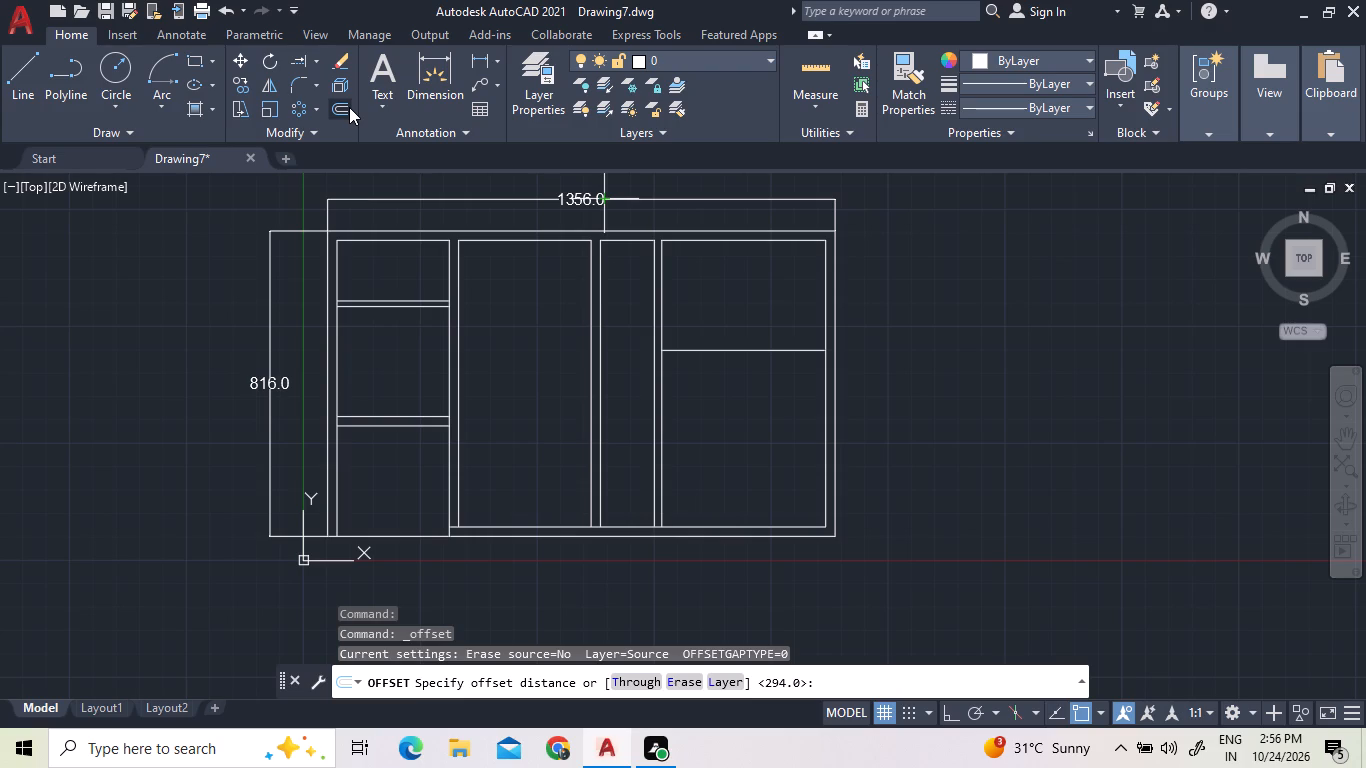
{"action": "type", "text": "15"}
{"action": "key", "text": "Return"}
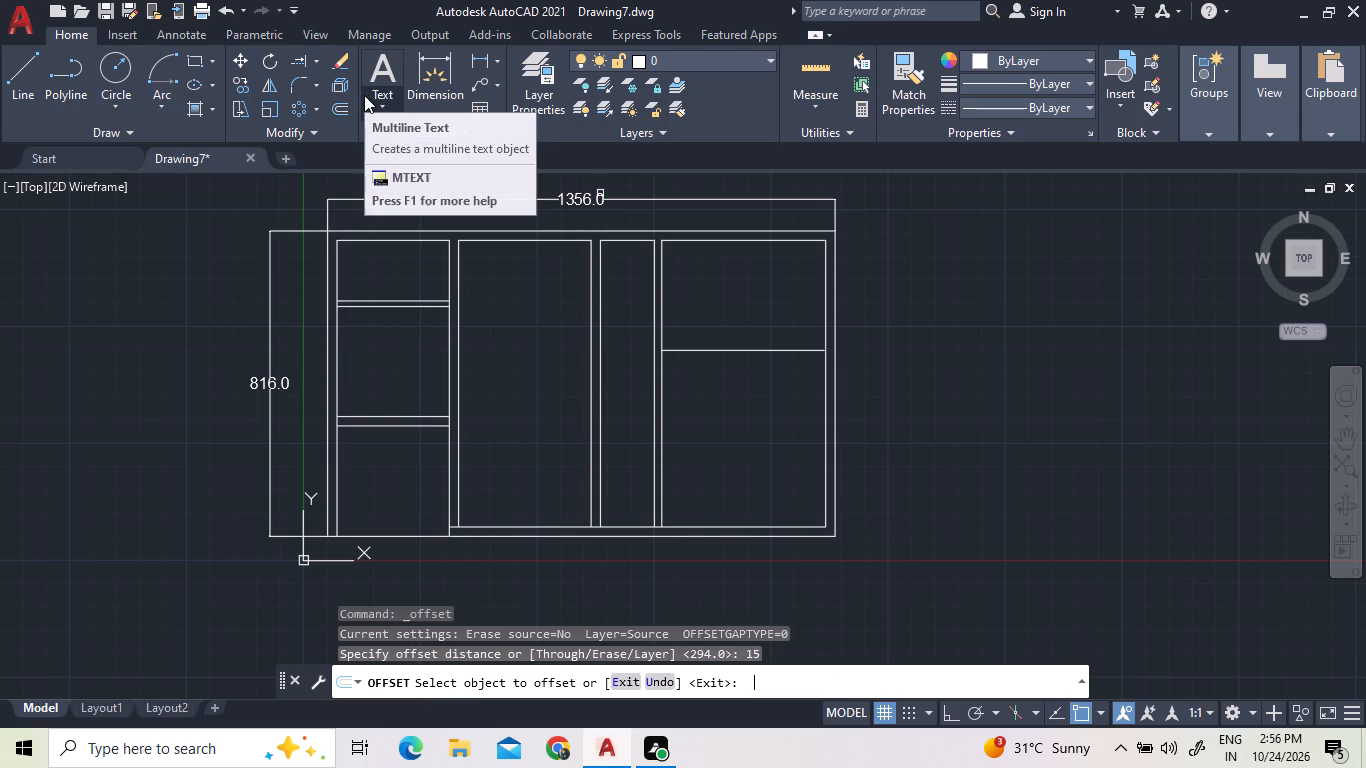
{"action": "double_click", "coordinate": [347, 119]}
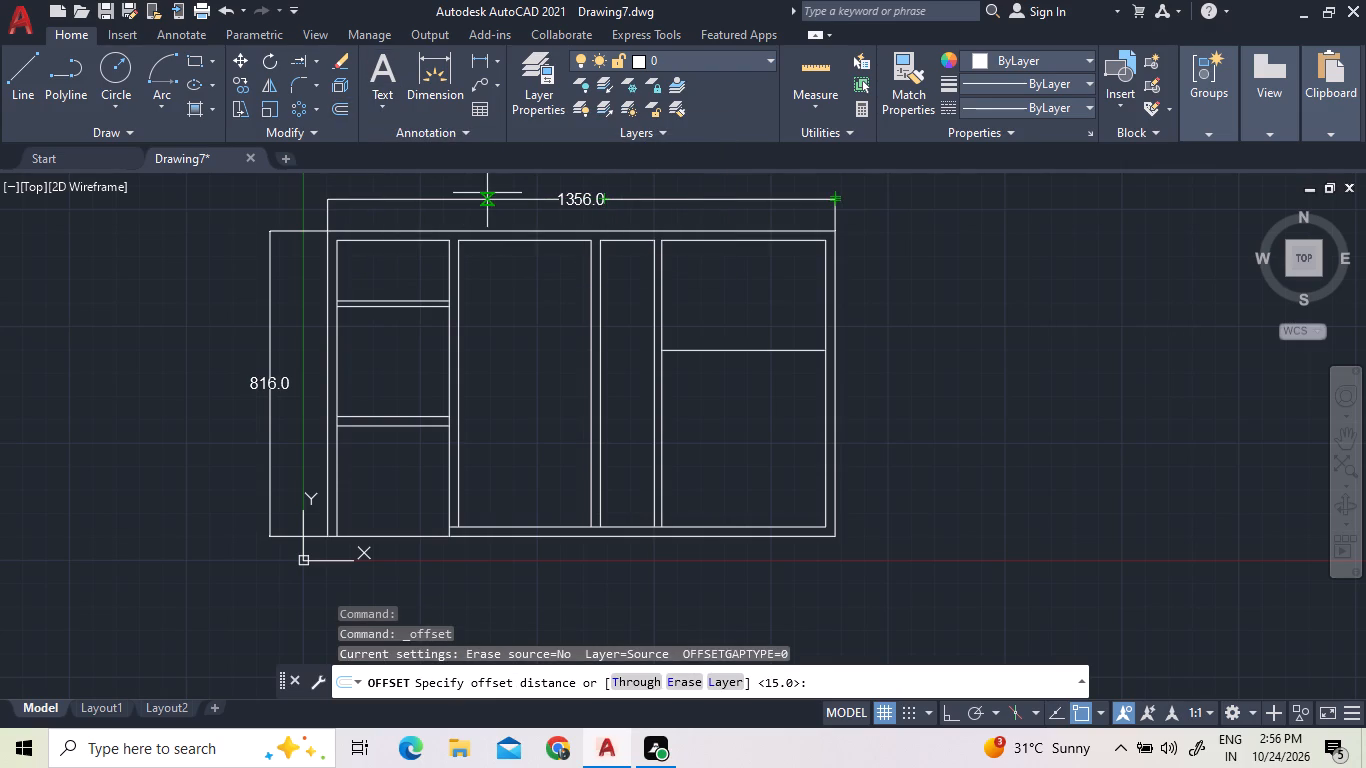
{"action": "type", "text": "15"}
{"action": "key", "text": "Return"}
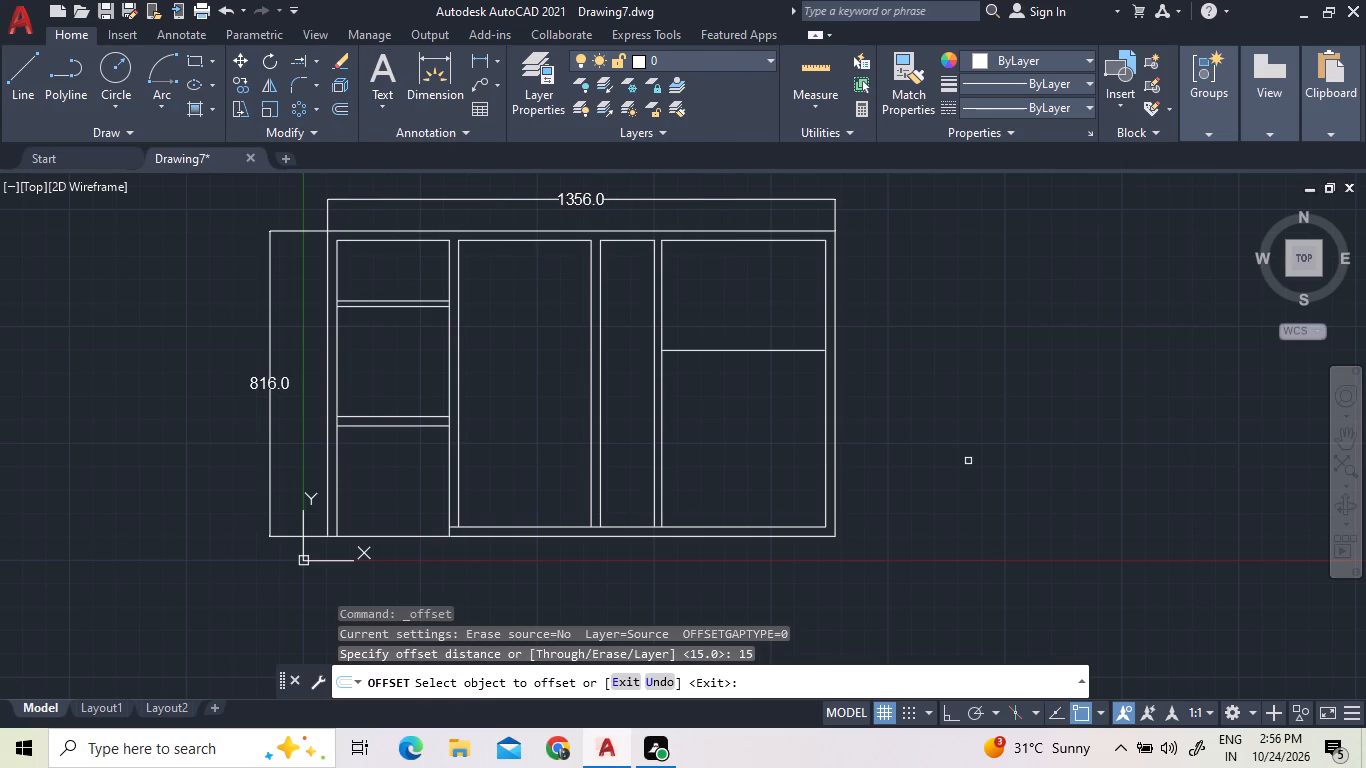
{"action": "left_click", "coordinate": [774, 350]}
{"action": "left_click", "coordinate": [780, 375]}
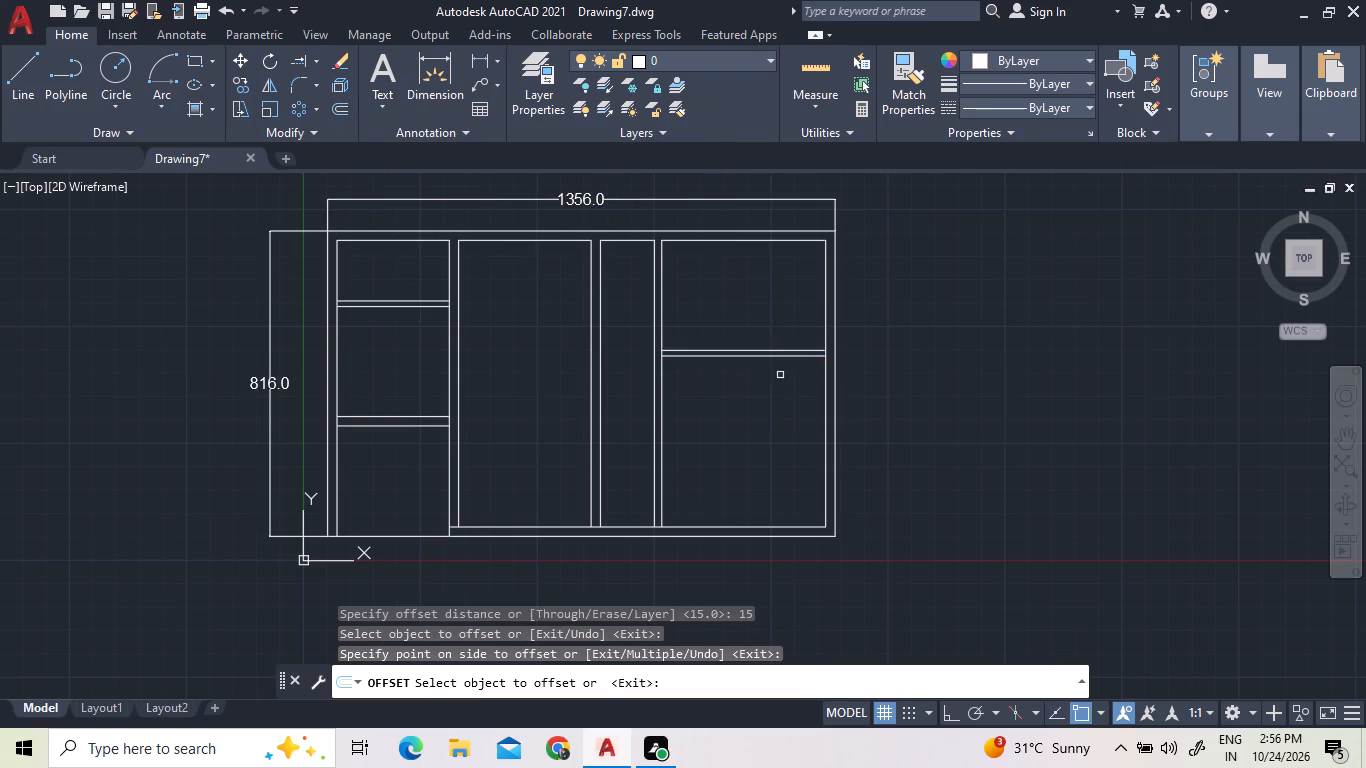
Offset the lower line of the right-hand room's horizontal partition 132 downward.
{"action": "left_click", "coordinate": [344, 114]}
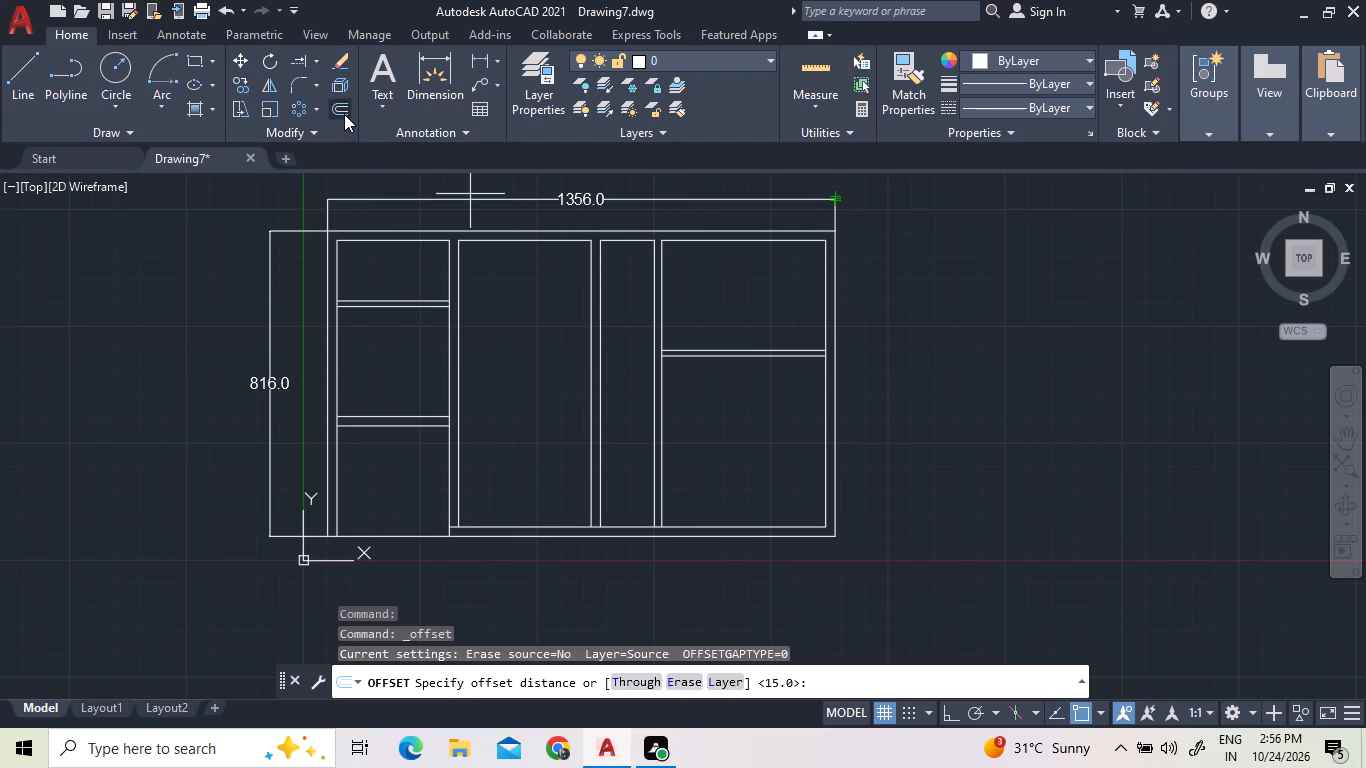
{"action": "type", "text": "132"}
{"action": "key", "text": "Return"}
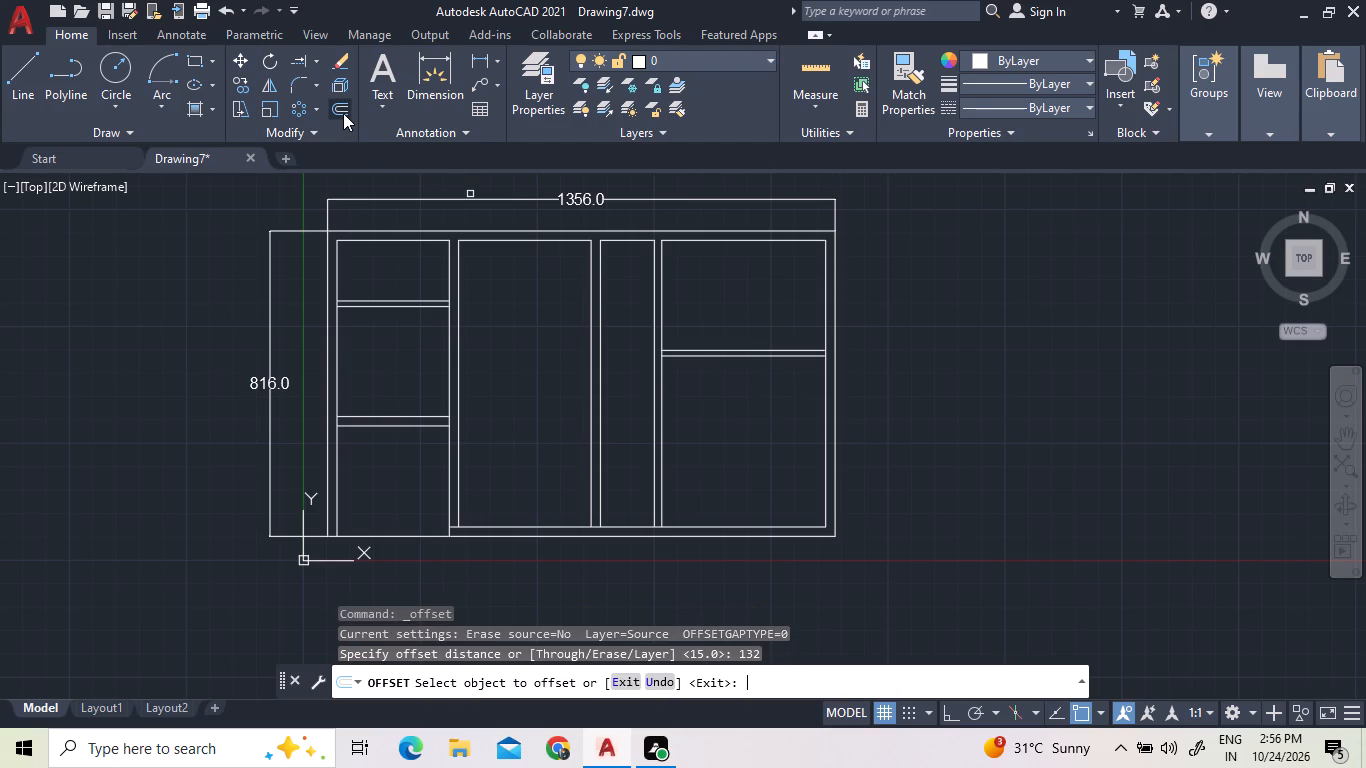
{"action": "left_click", "coordinate": [715, 355]}
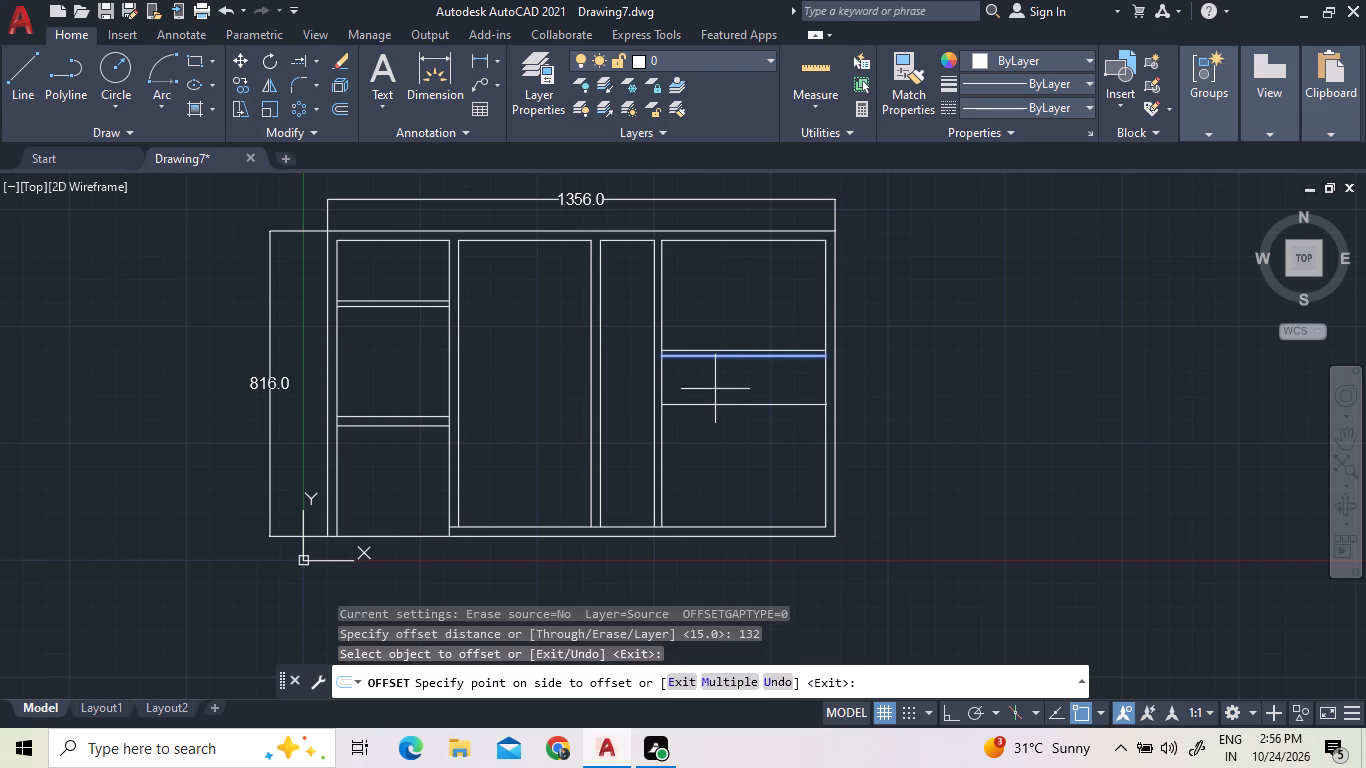
{"action": "left_click", "coordinate": [716, 390]}
Offset the new horizontal line in the right-hand room 25 downward to form a second partition.
{"action": "left_click", "coordinate": [349, 111]}
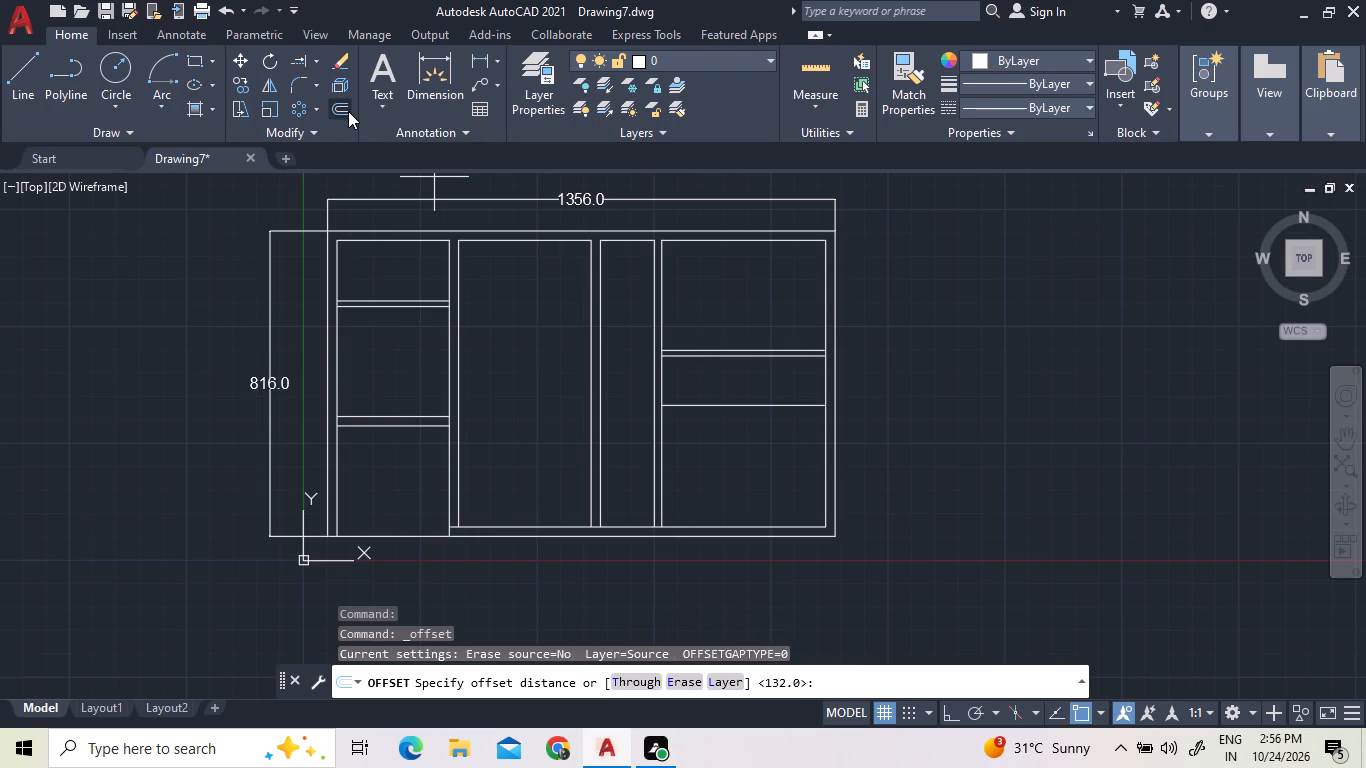
{"action": "type", "text": "25"}
{"action": "key", "text": "Return"}
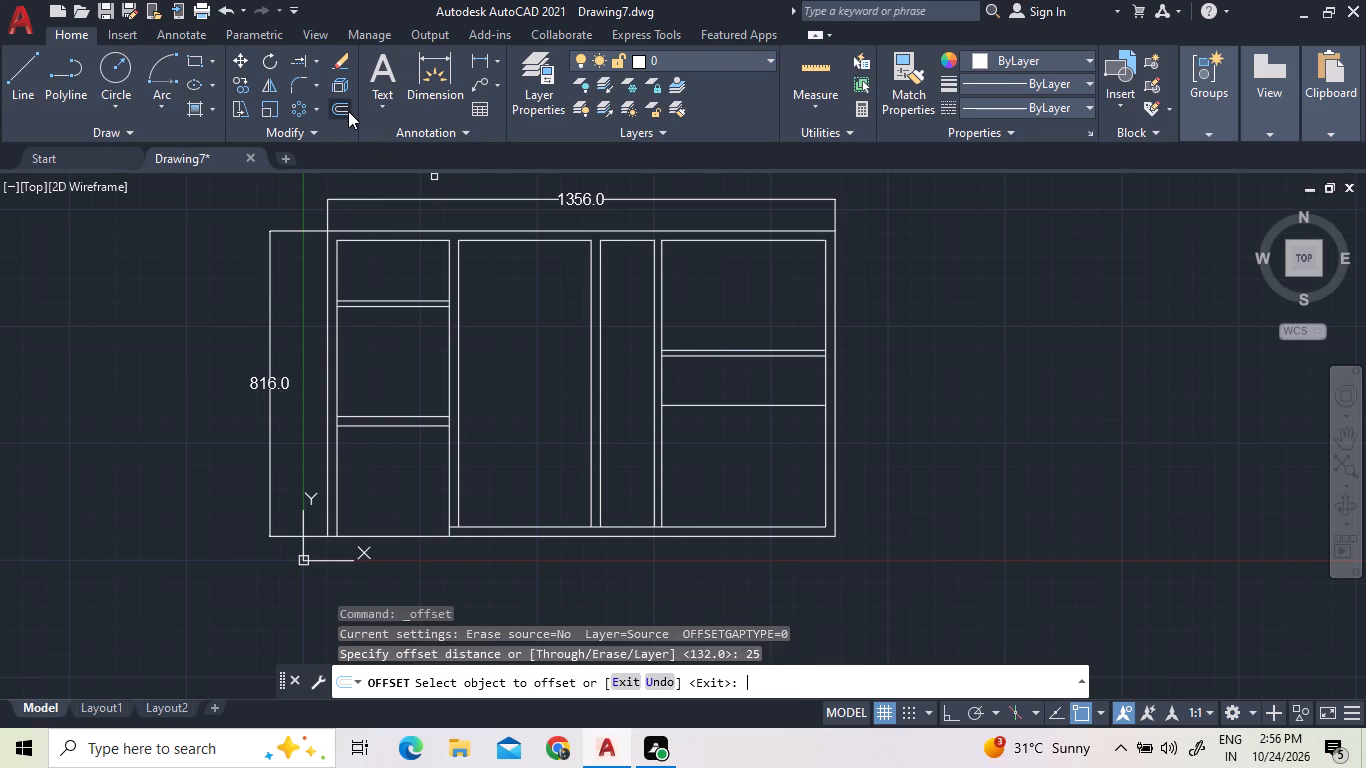
{"action": "left_click", "coordinate": [738, 406]}
{"action": "left_click", "coordinate": [755, 458]}
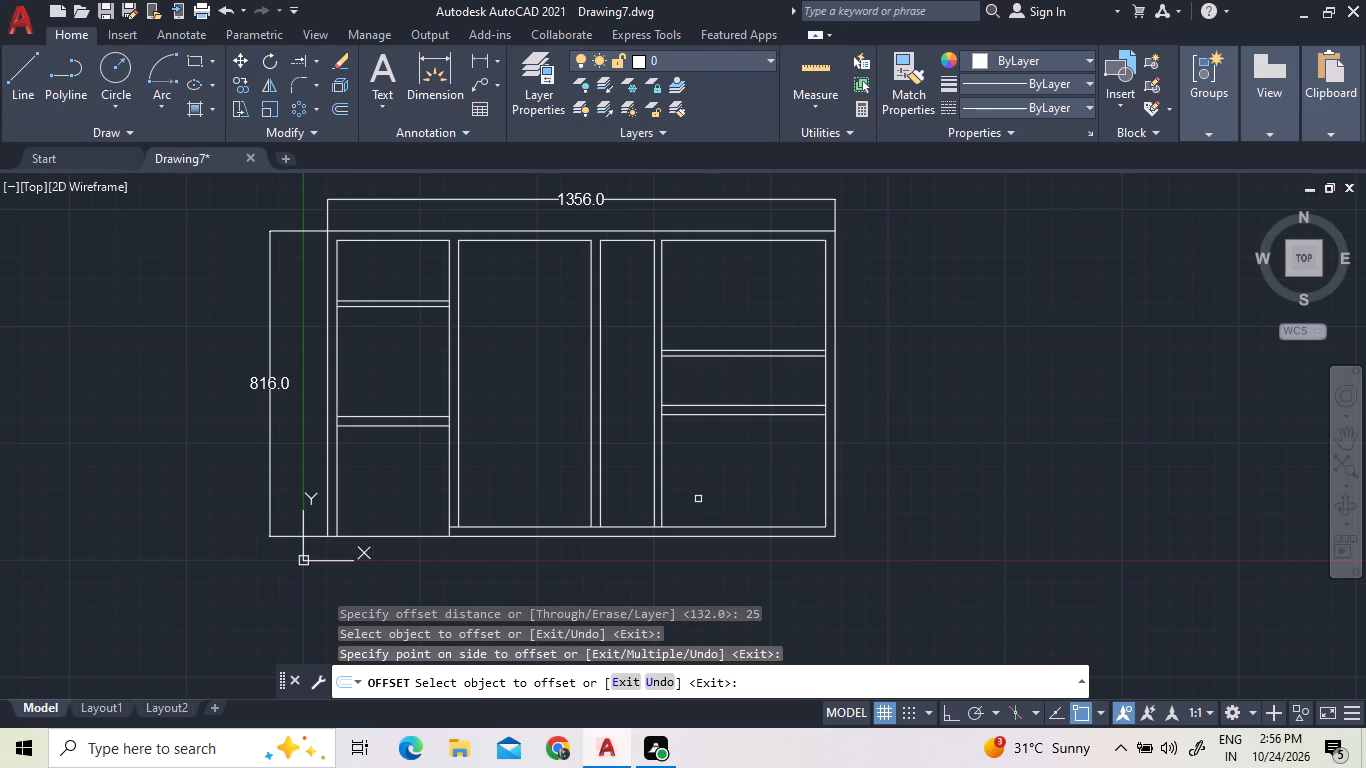
Measure the clear dimensions of the spaces around the right-hand room's partitions.
{"action": "left_click", "coordinate": [826, 86]}
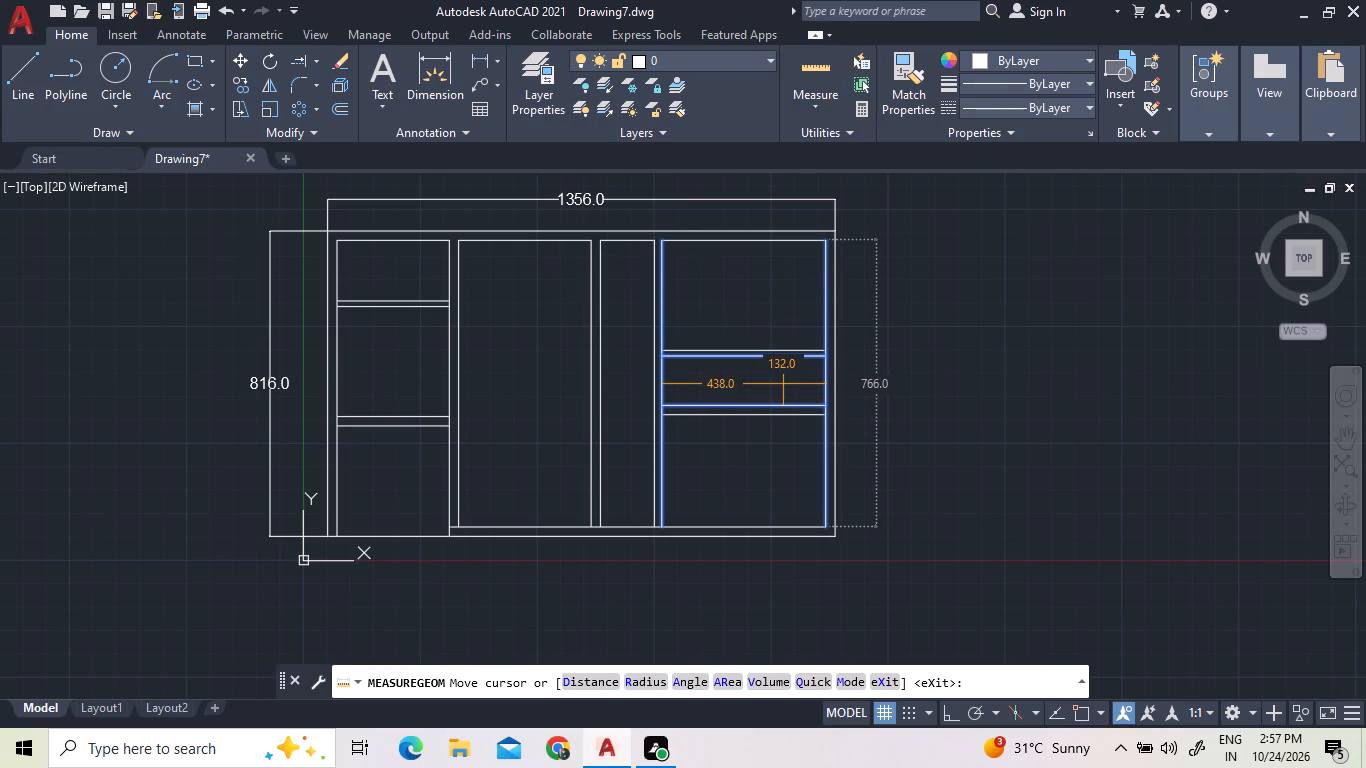
Trim the side wall lines between the paired lines at both ends of the two right-hand horizontal partitions.
{"action": "left_click", "coordinate": [315, 56]}
{"action": "left_click", "coordinate": [311, 88]}
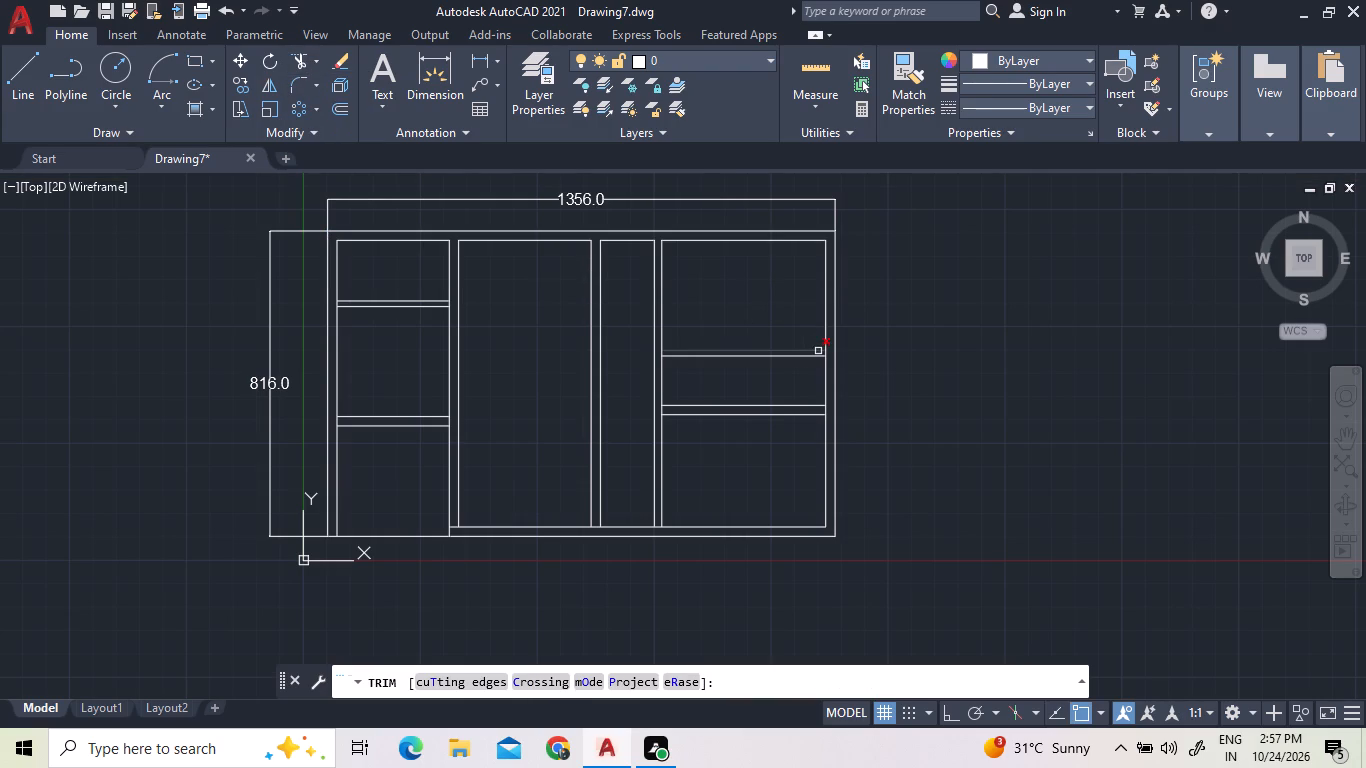
{"action": "scroll", "coordinate": [827, 357], "scroll_direction": "up", "scroll_amount": 4}
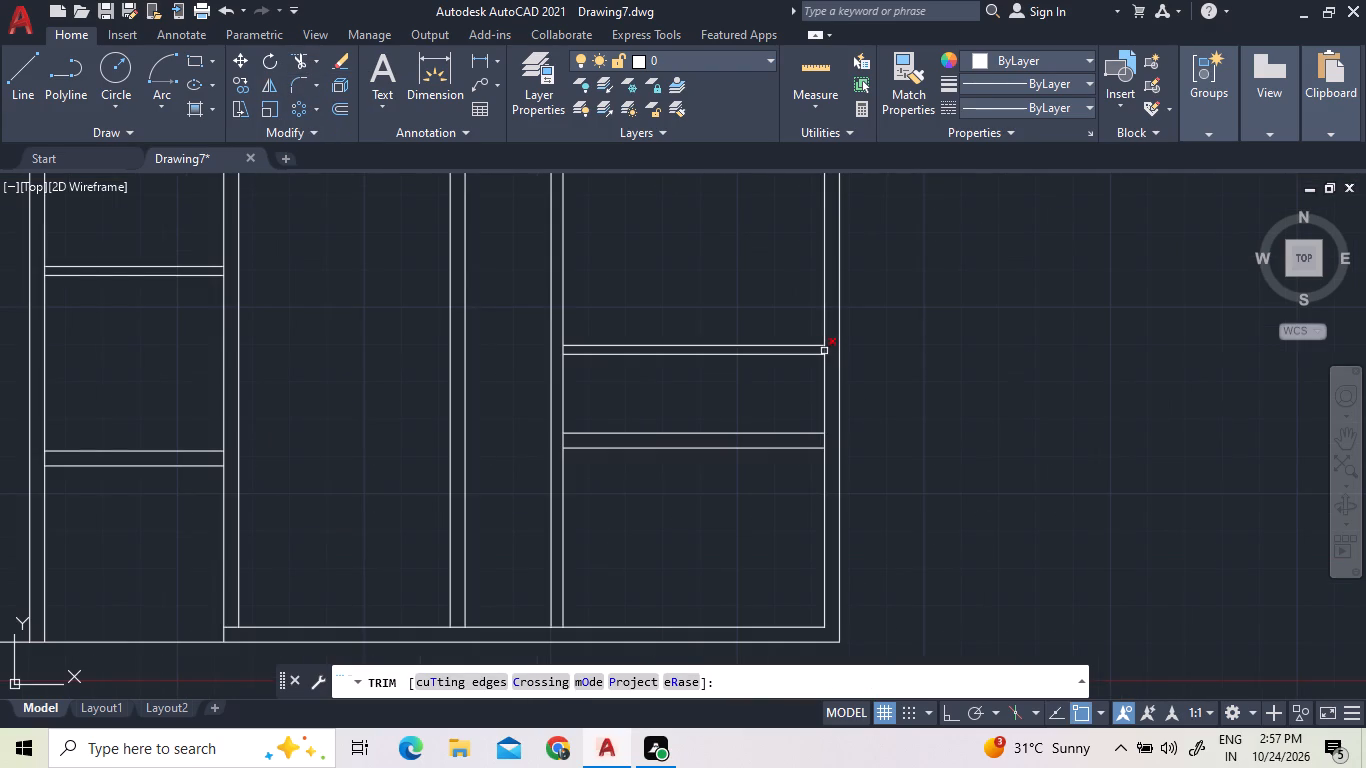
{"action": "left_click", "coordinate": [824, 351]}
{"action": "left_click", "coordinate": [824, 439]}
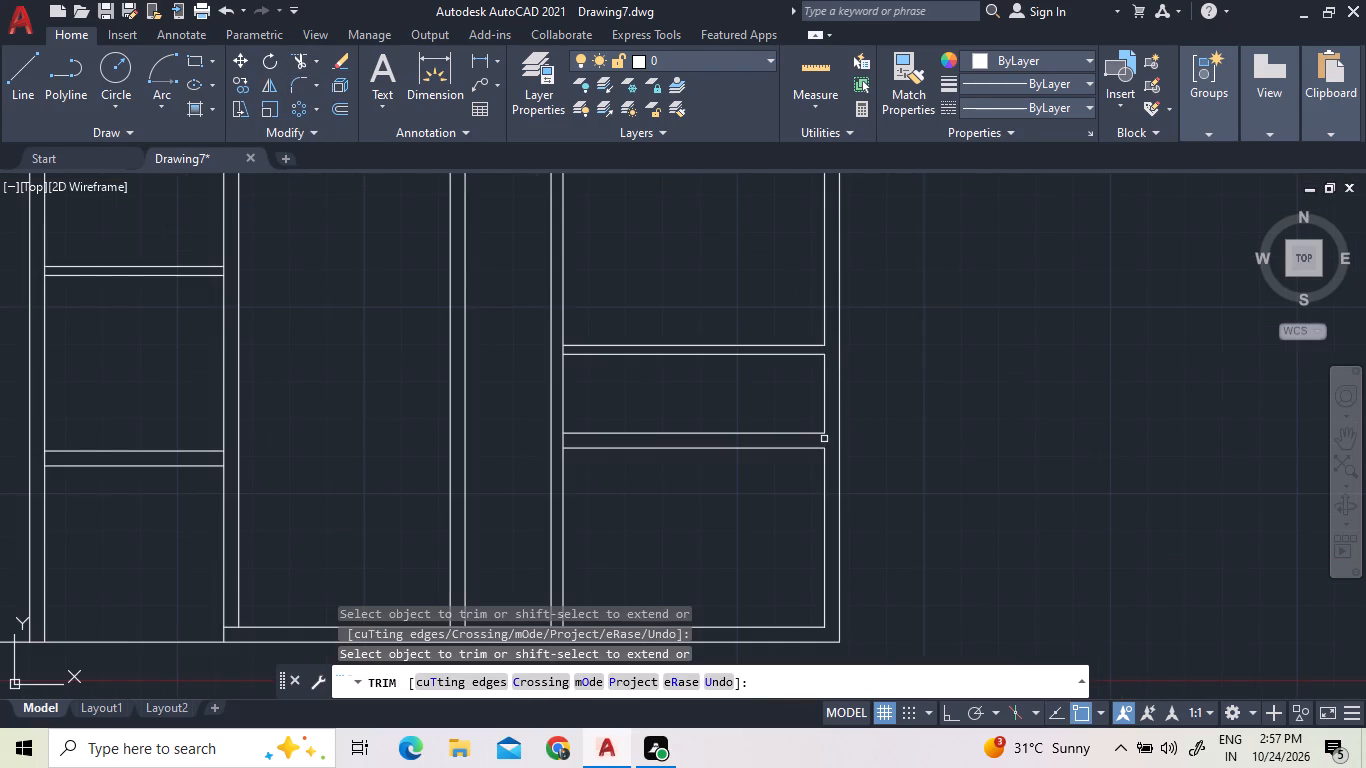
{"action": "left_click", "coordinate": [566, 349]}
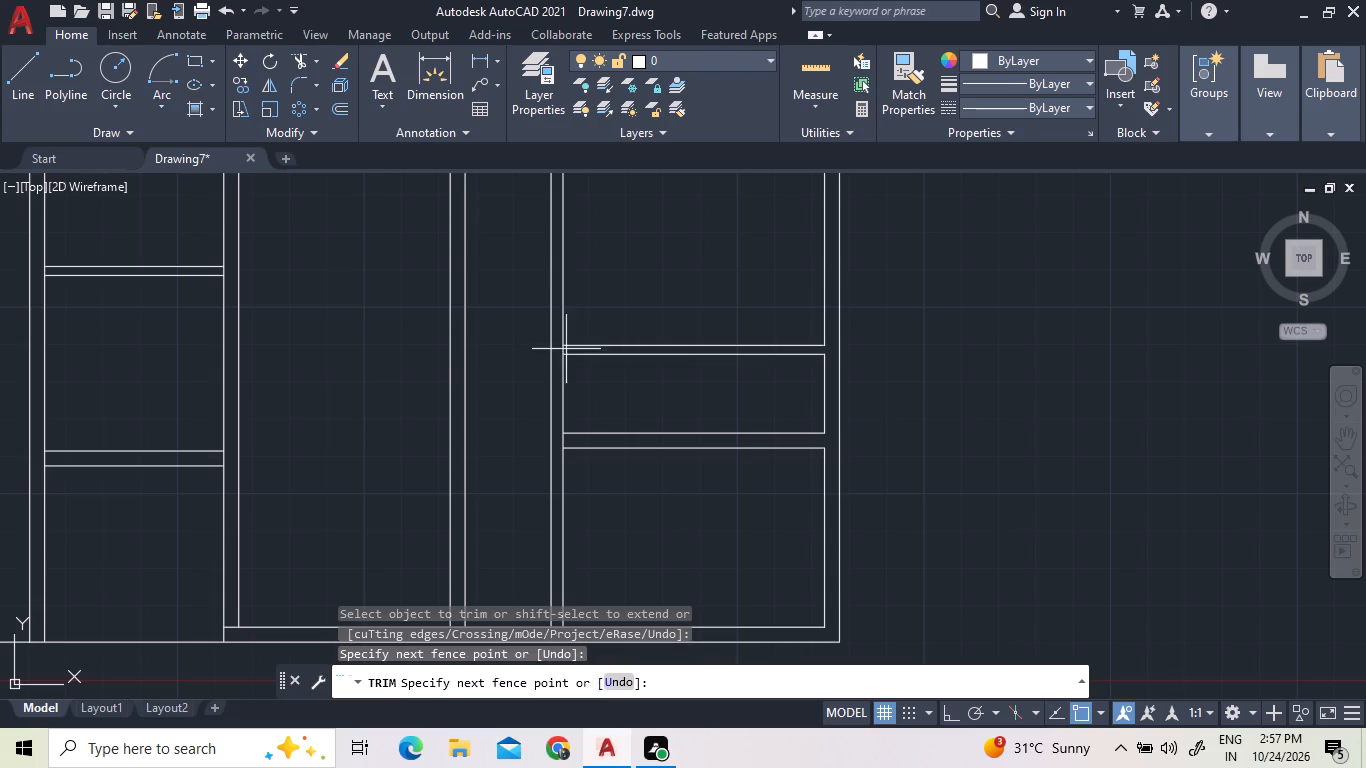
{"action": "left_click", "coordinate": [561, 350]}
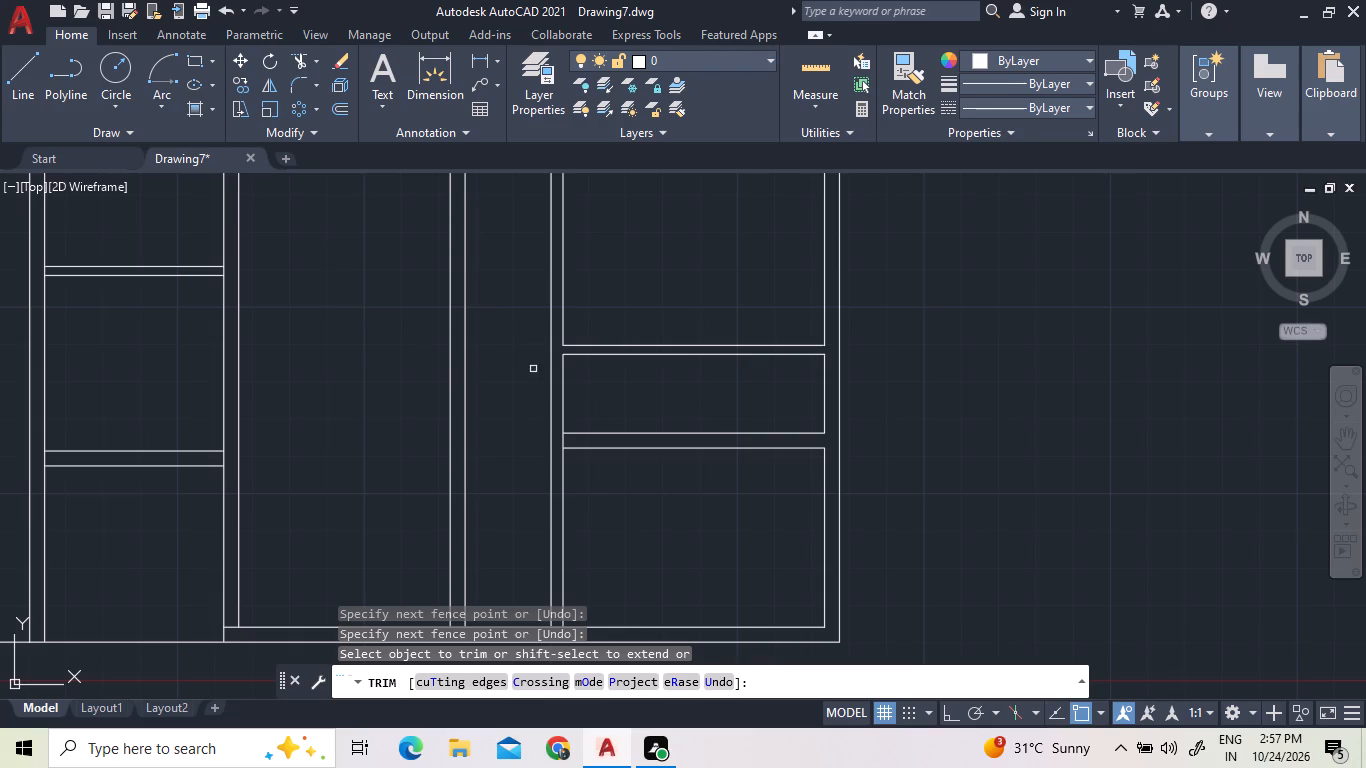
{"action": "left_click", "coordinate": [565, 442]}
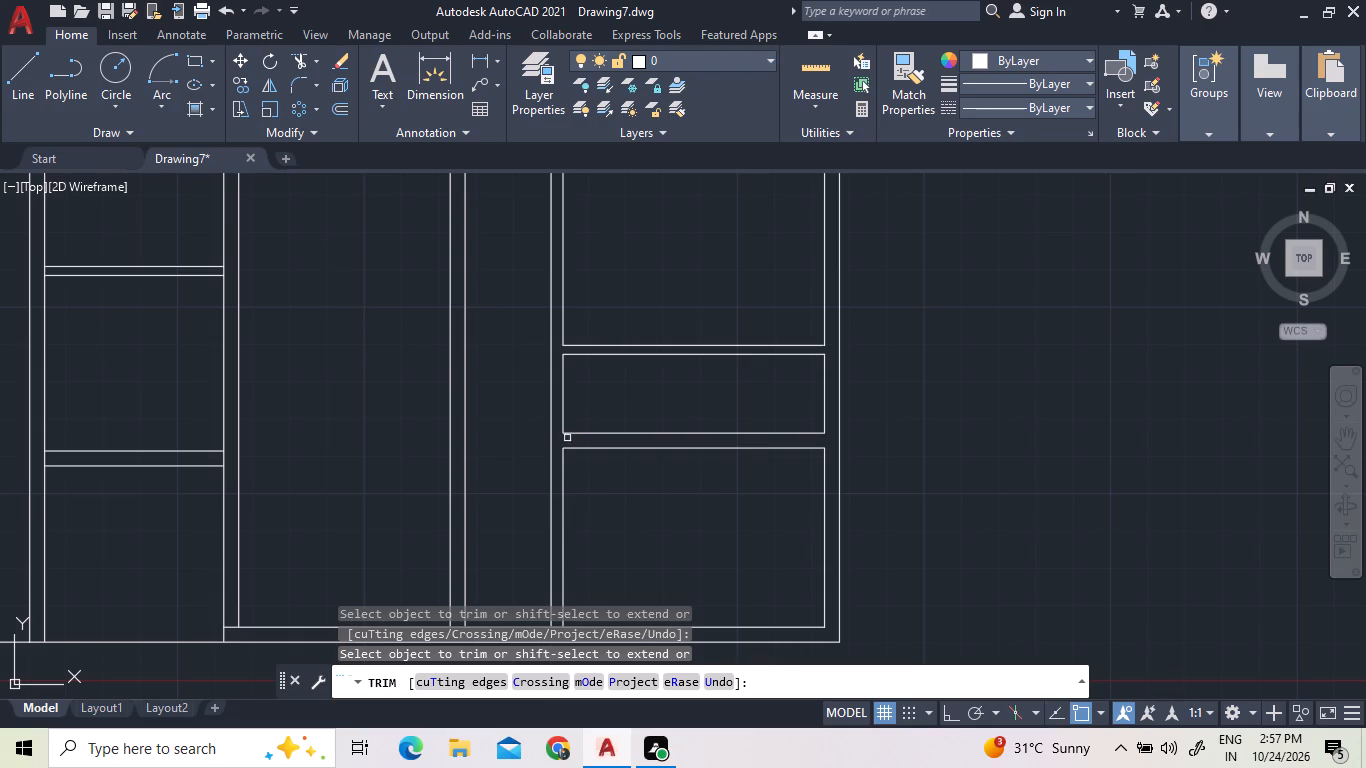
Offset the right inner wall line of the narrow middle space in the right-hand room 210 to the left.
{"action": "left_click", "coordinate": [344, 107]}
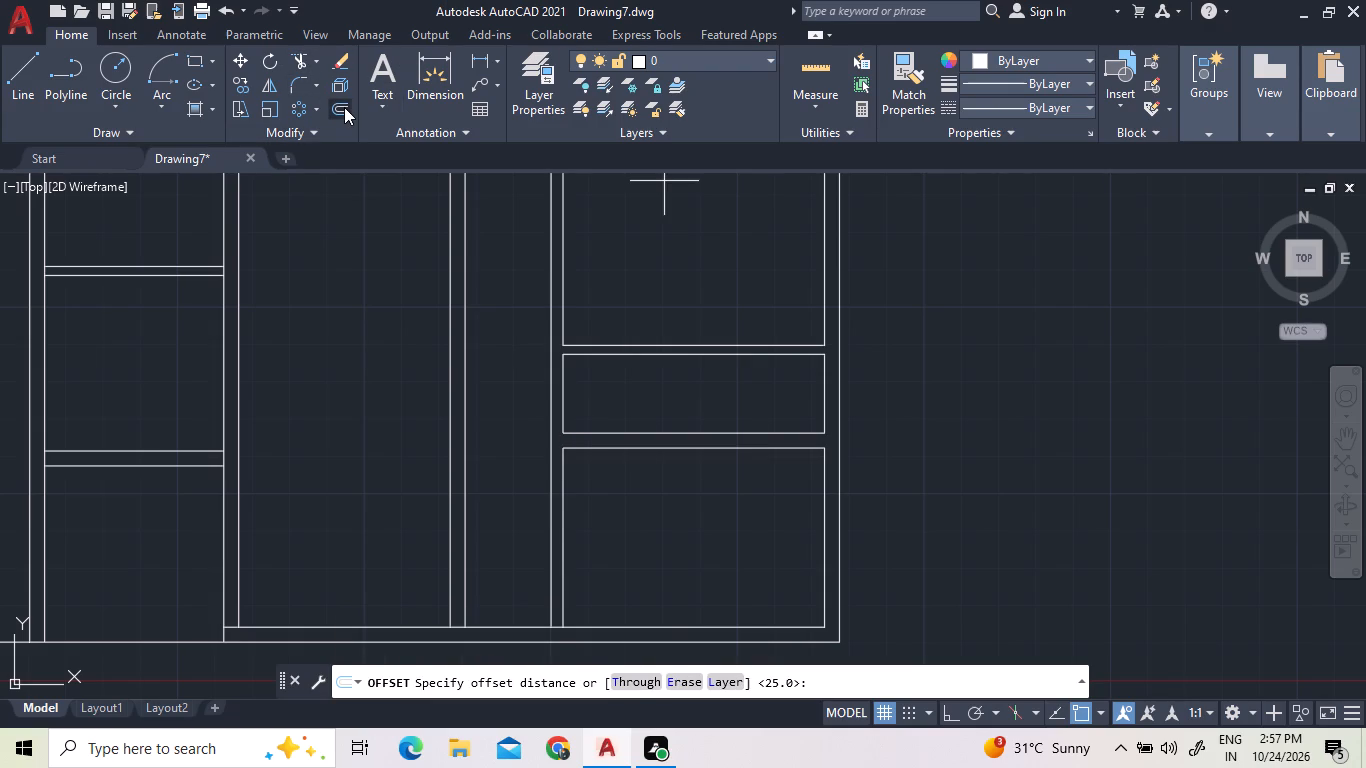
{"action": "type", "text": "210"}
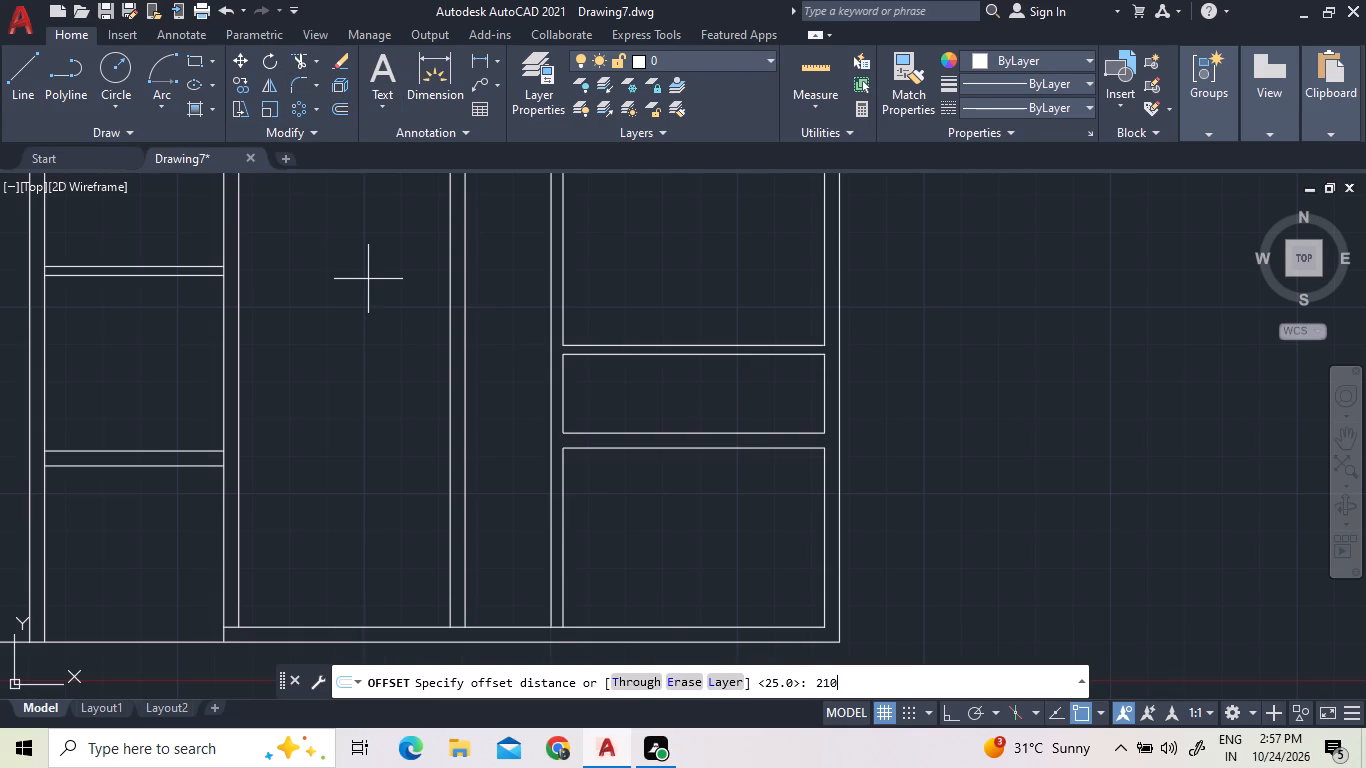
{"action": "key", "text": "Return"}
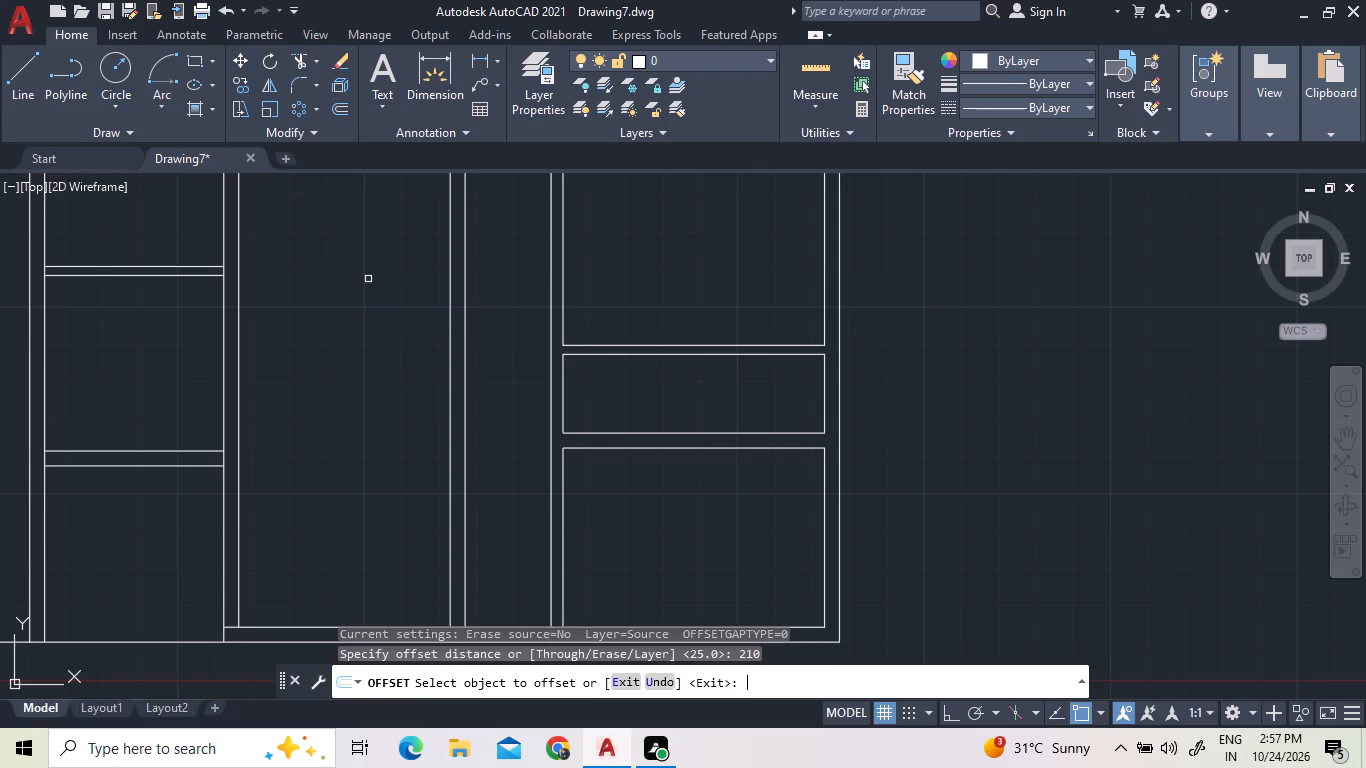
{"action": "left_click", "coordinate": [823, 404]}
{"action": "left_click", "coordinate": [759, 382]}
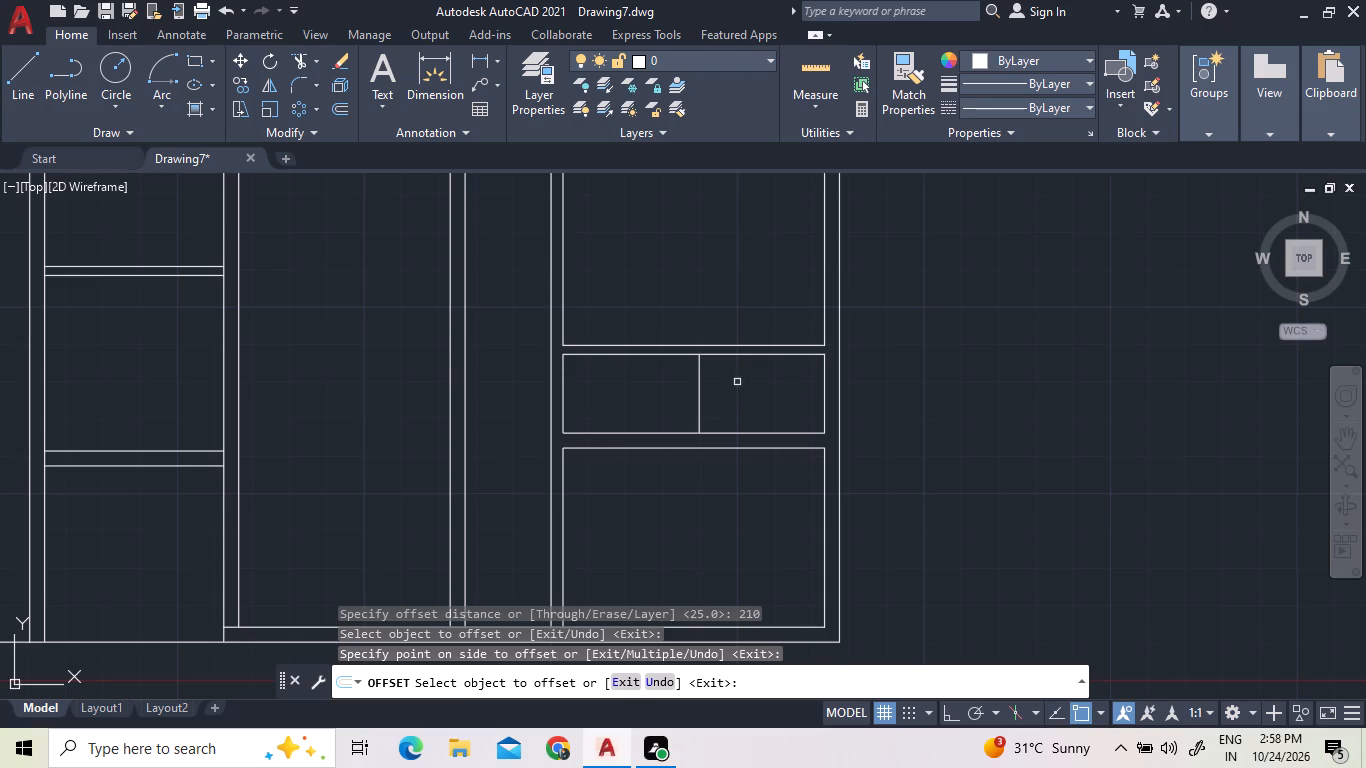
Extend the new vertical line in the narrow middle space down to the lower line of the 25-thick partition.
{"action": "left_click", "coordinate": [311, 57]}
{"action": "left_click", "coordinate": [314, 128]}
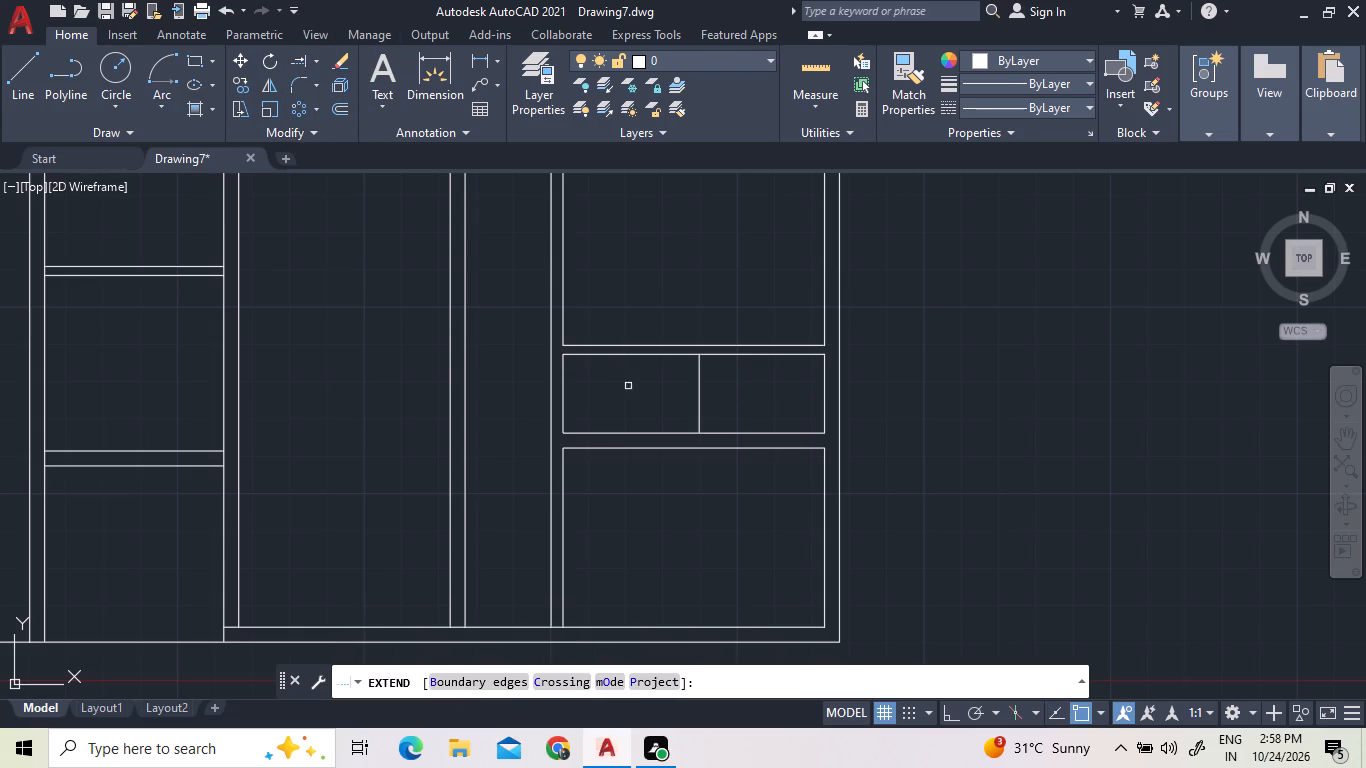
{"action": "left_click", "coordinate": [698, 405]}
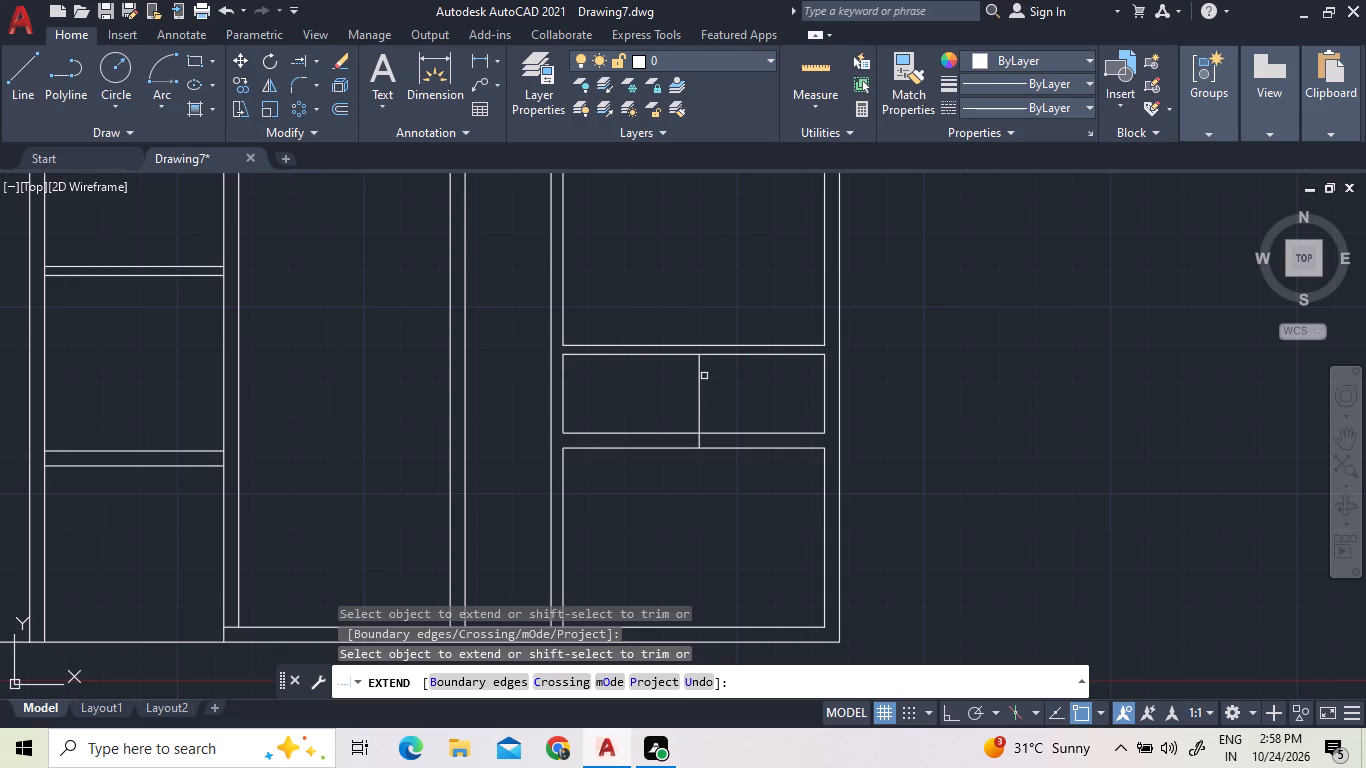
{"action": "right_click", "coordinate": [642, 268]}
{"action": "left_click", "coordinate": [683, 283]}
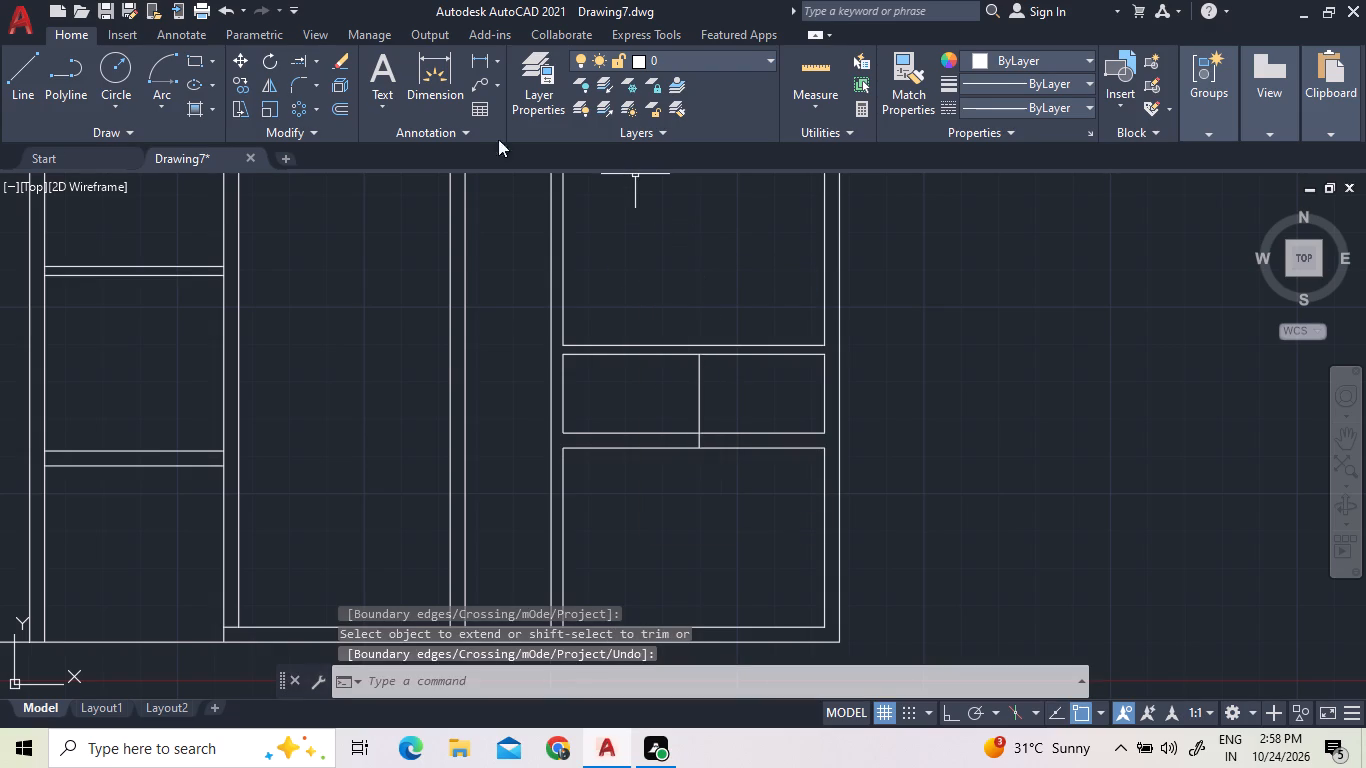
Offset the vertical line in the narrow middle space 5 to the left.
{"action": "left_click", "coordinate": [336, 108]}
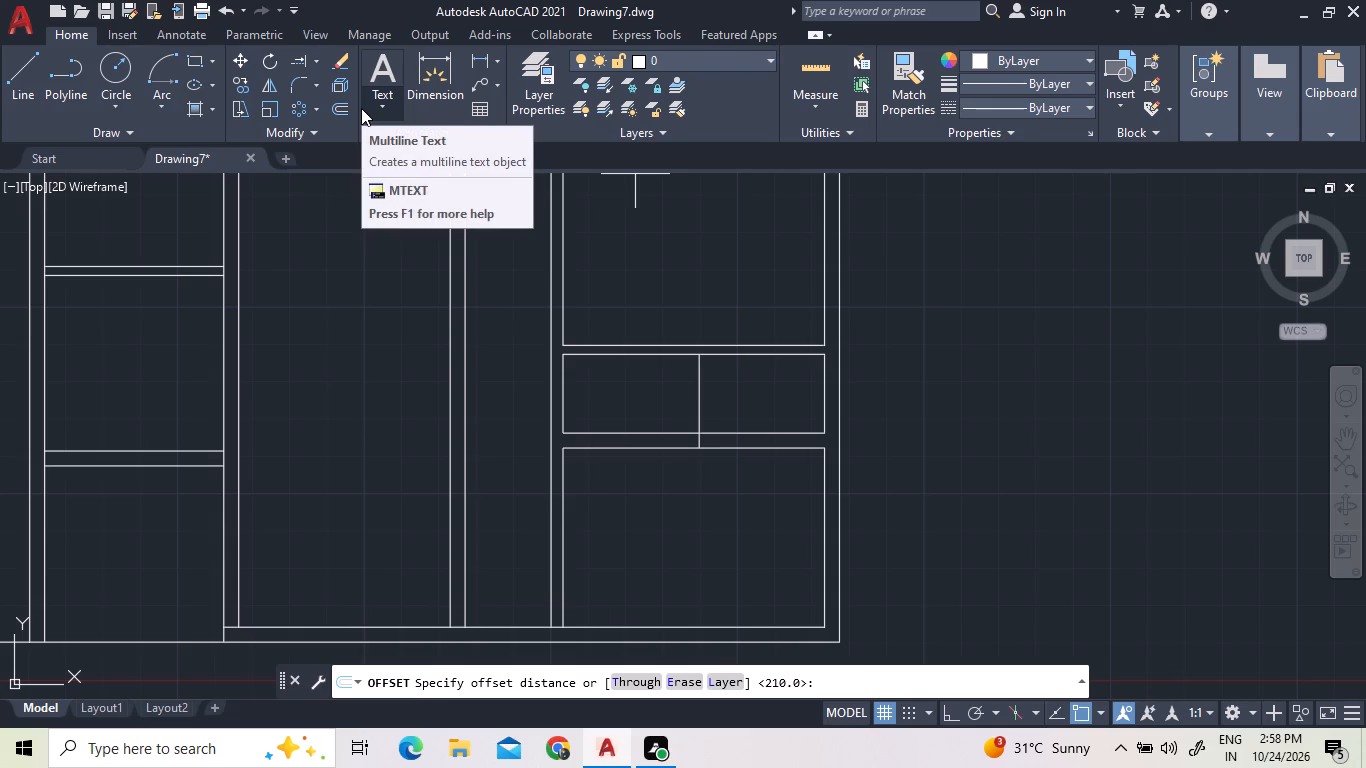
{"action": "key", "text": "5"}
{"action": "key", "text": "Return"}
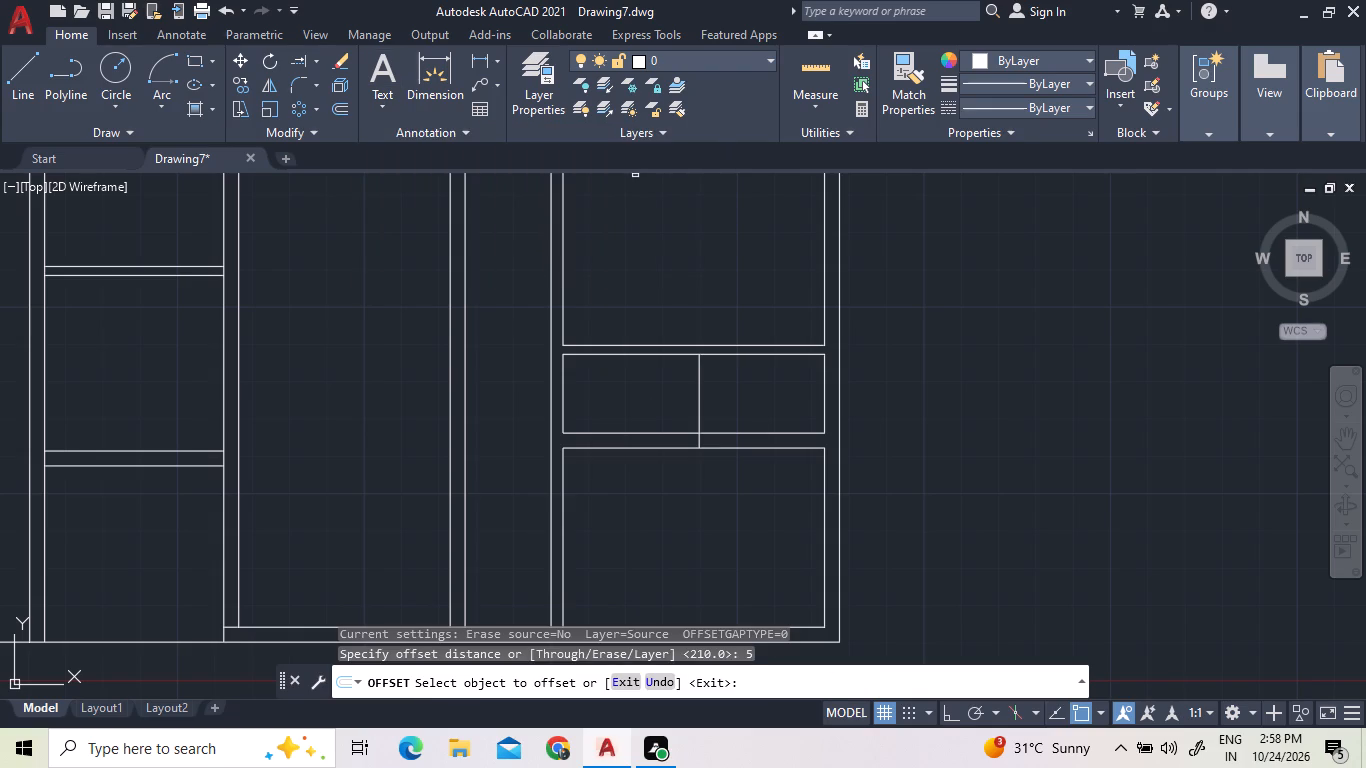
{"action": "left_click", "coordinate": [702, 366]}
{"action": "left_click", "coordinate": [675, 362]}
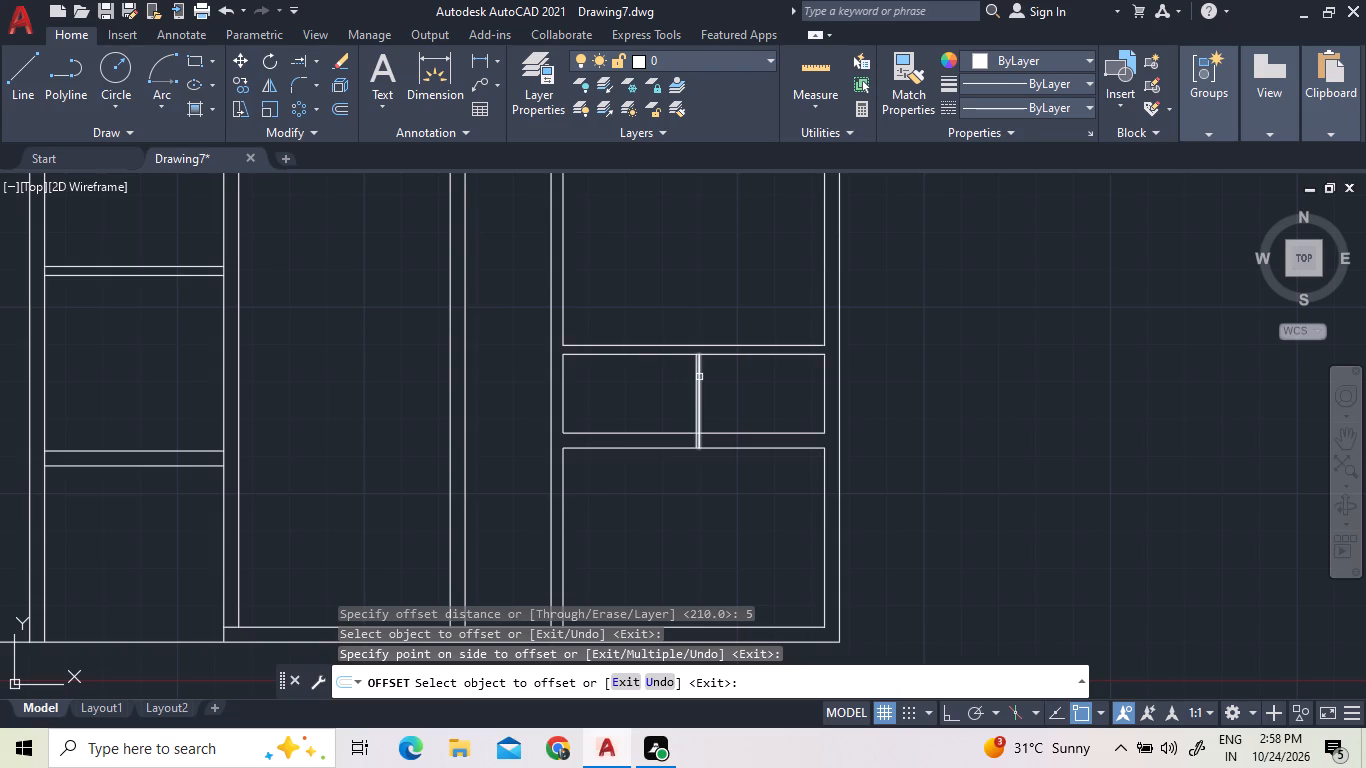
Offset the original vertical dividing line in the narrow middle space 10 to the left.
{"action": "scroll", "coordinate": [699, 394], "scroll_direction": "up", "scroll_amount": 4}
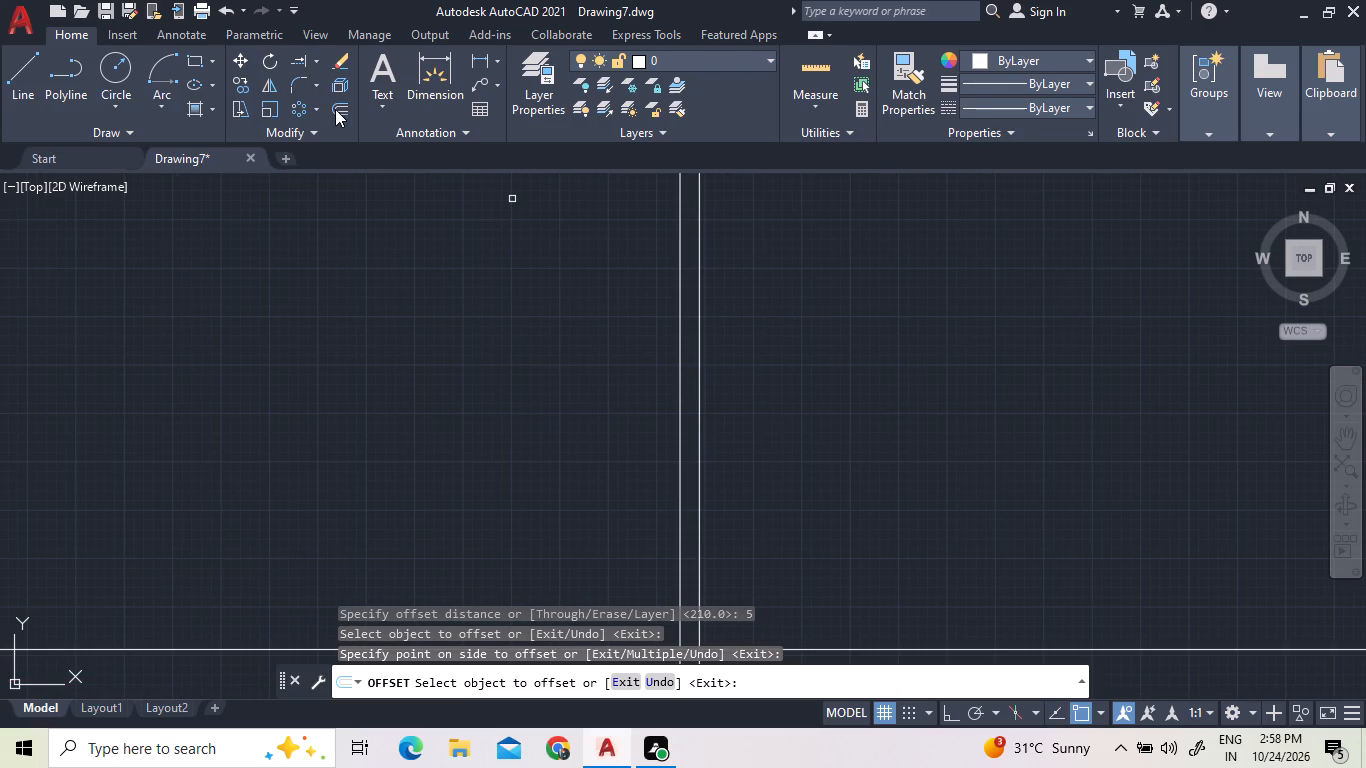
{"action": "left_click", "coordinate": [343, 115]}
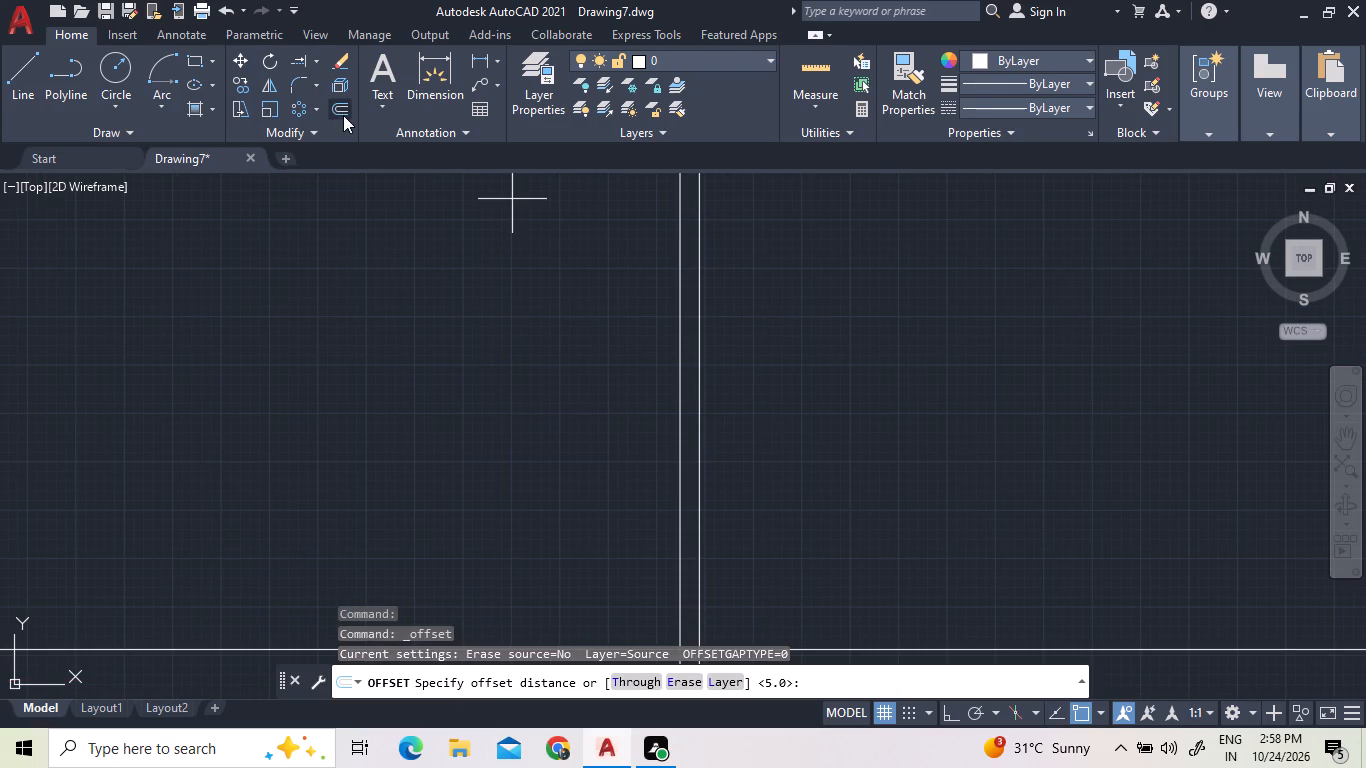
{"action": "type", "text": "10"}
{"action": "key", "text": "Return"}
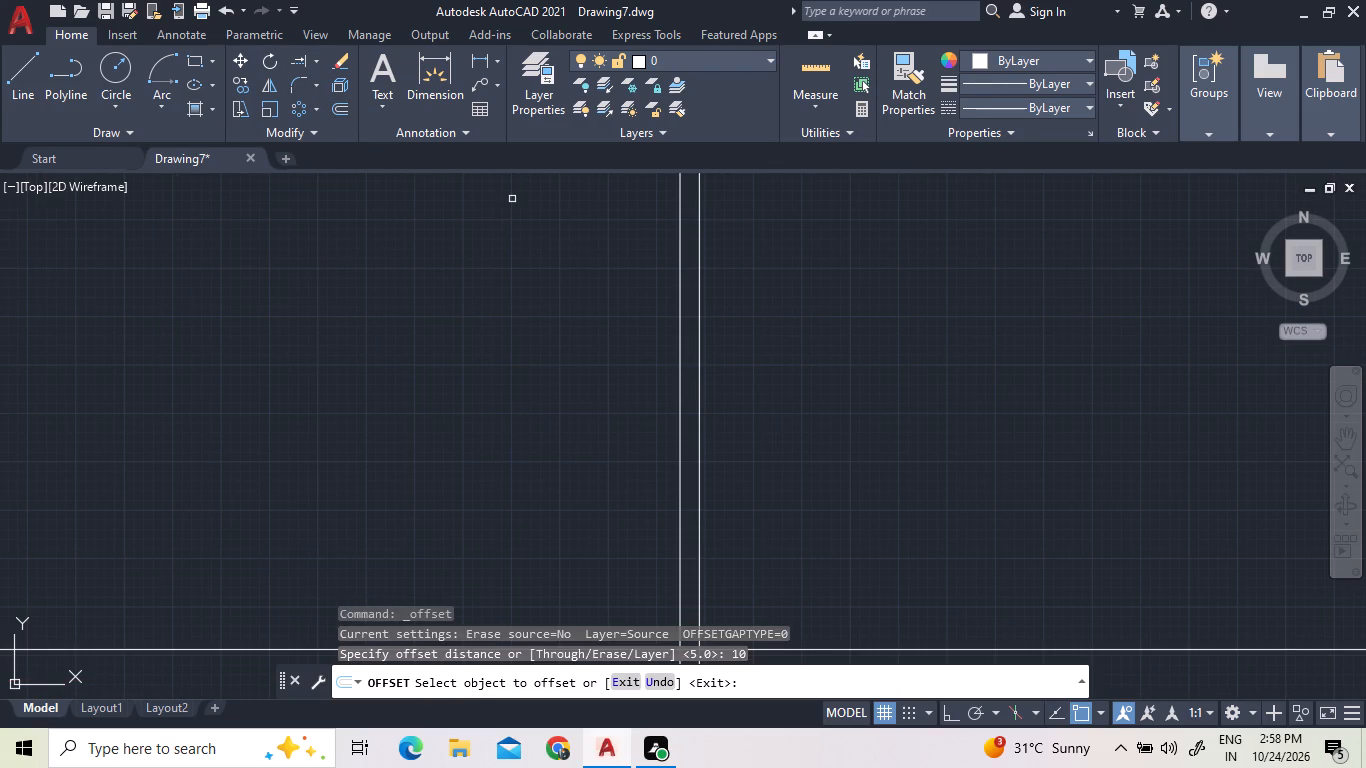
{"action": "left_click", "coordinate": [698, 349]}
{"action": "scroll", "coordinate": [526, 394], "scroll_direction": "down", "scroll_amount": 3}
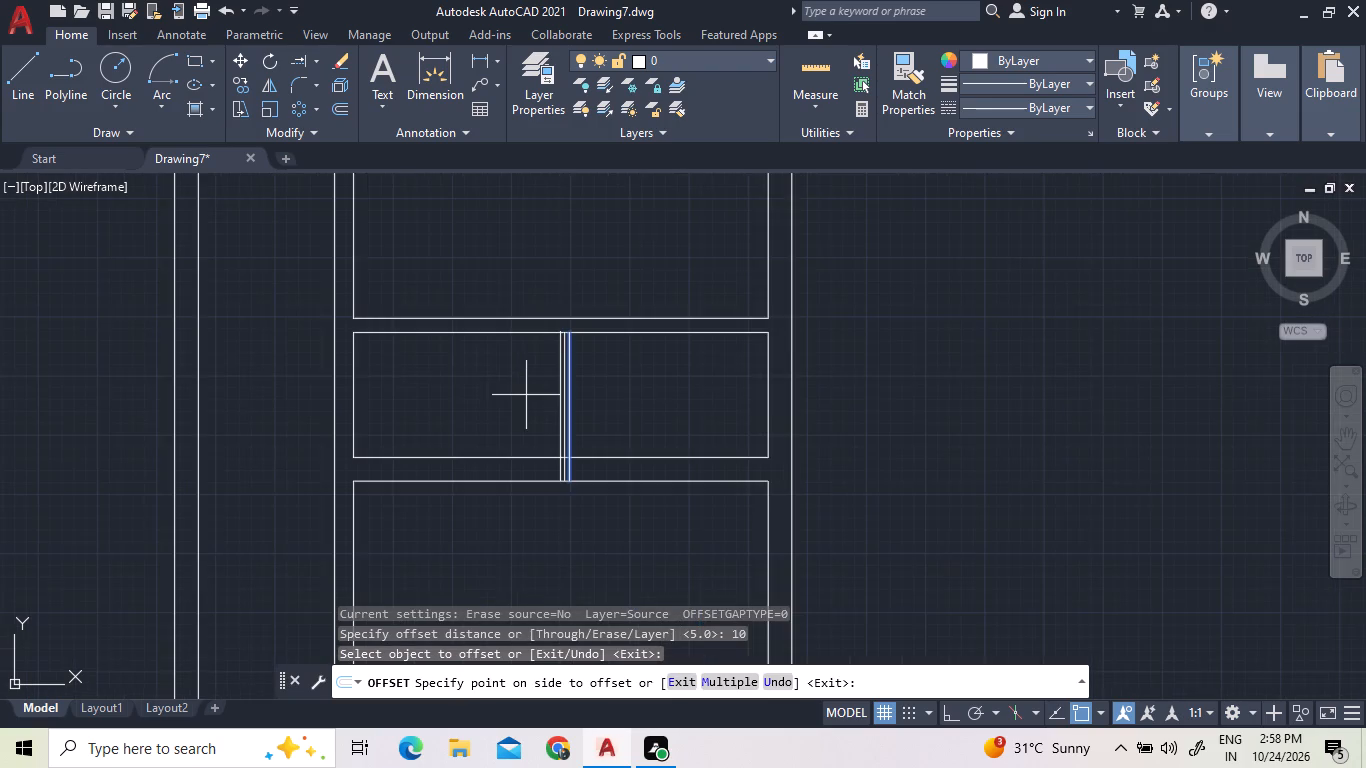
{"action": "scroll", "coordinate": [546, 366], "scroll_direction": "up", "scroll_amount": 2}
{"action": "left_click", "coordinate": [546, 366]}
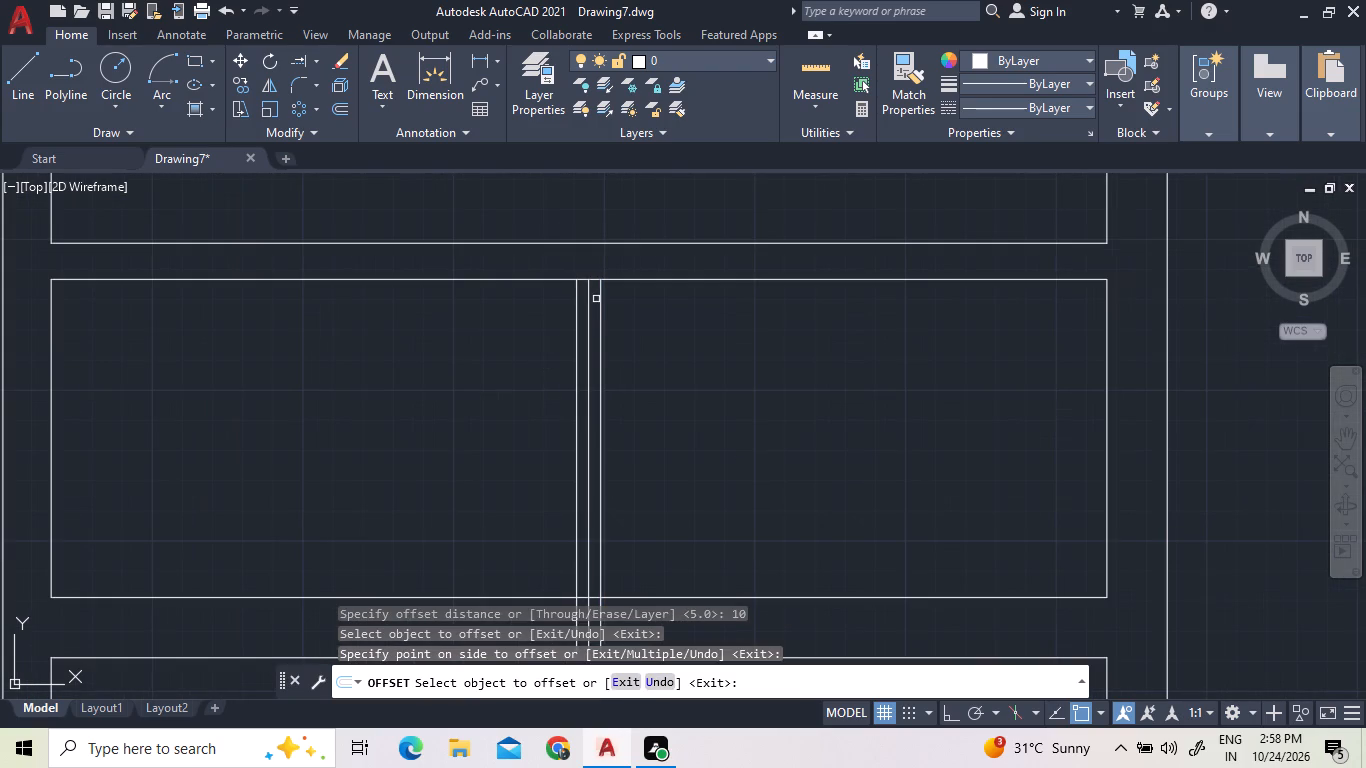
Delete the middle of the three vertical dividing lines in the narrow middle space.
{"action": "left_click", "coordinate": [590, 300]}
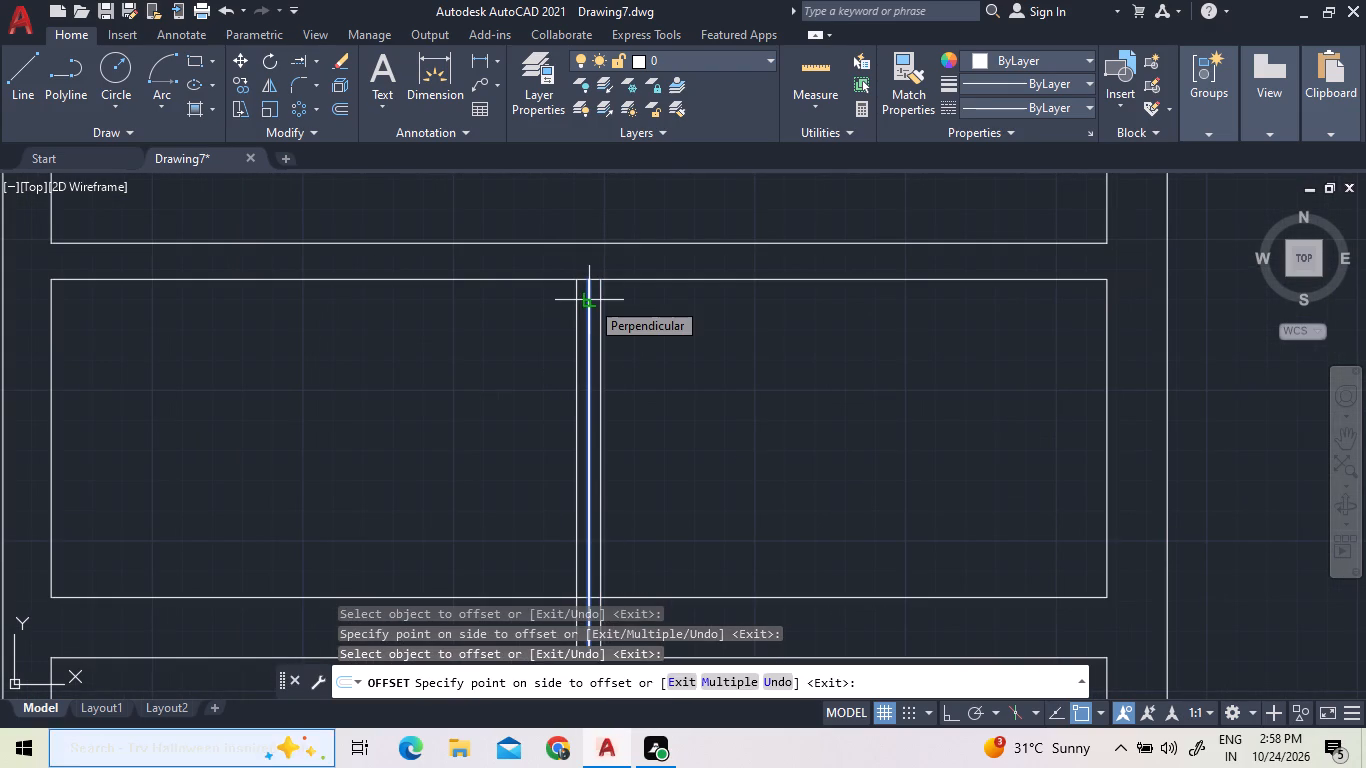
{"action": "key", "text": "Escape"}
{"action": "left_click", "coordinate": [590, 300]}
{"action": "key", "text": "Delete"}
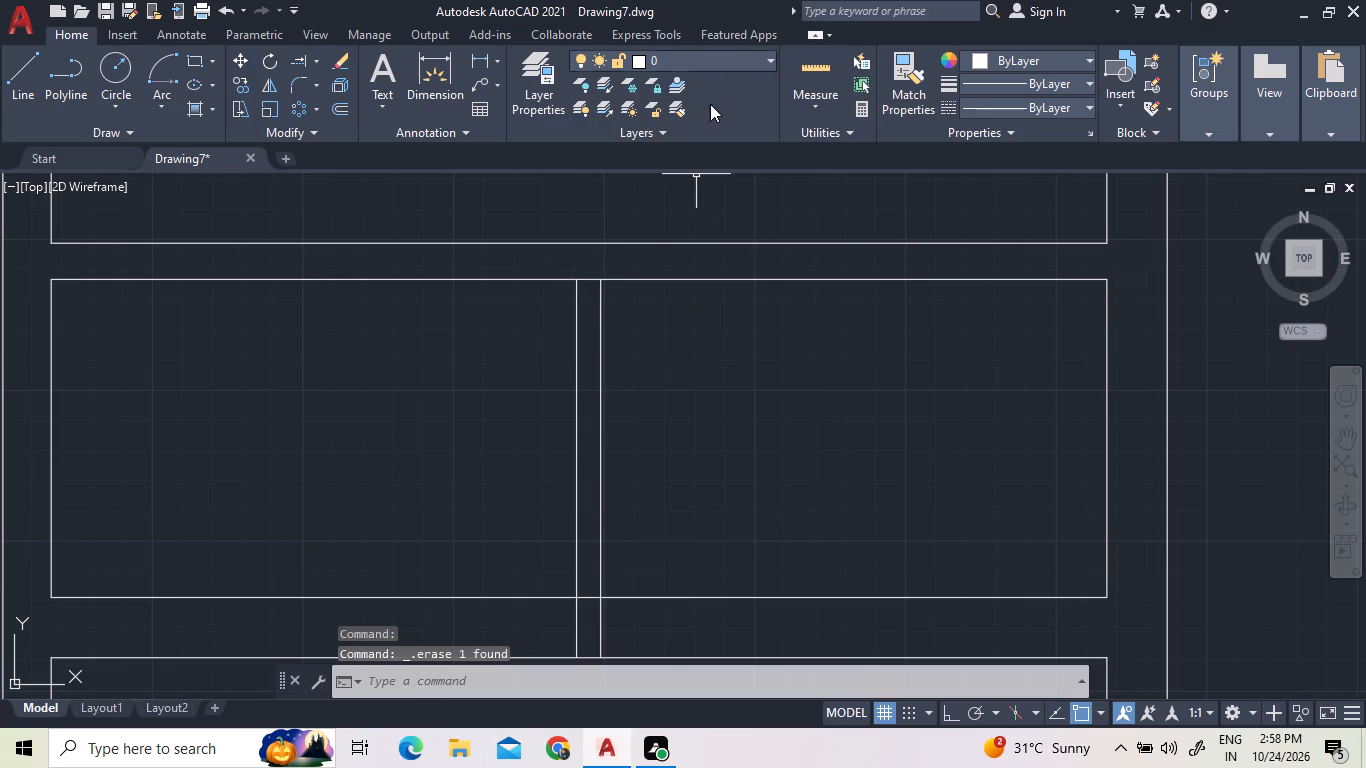
Measure the clear dimensions of the left small room and the thickness of the surrounding partitions.
{"action": "left_click", "coordinate": [829, 65]}
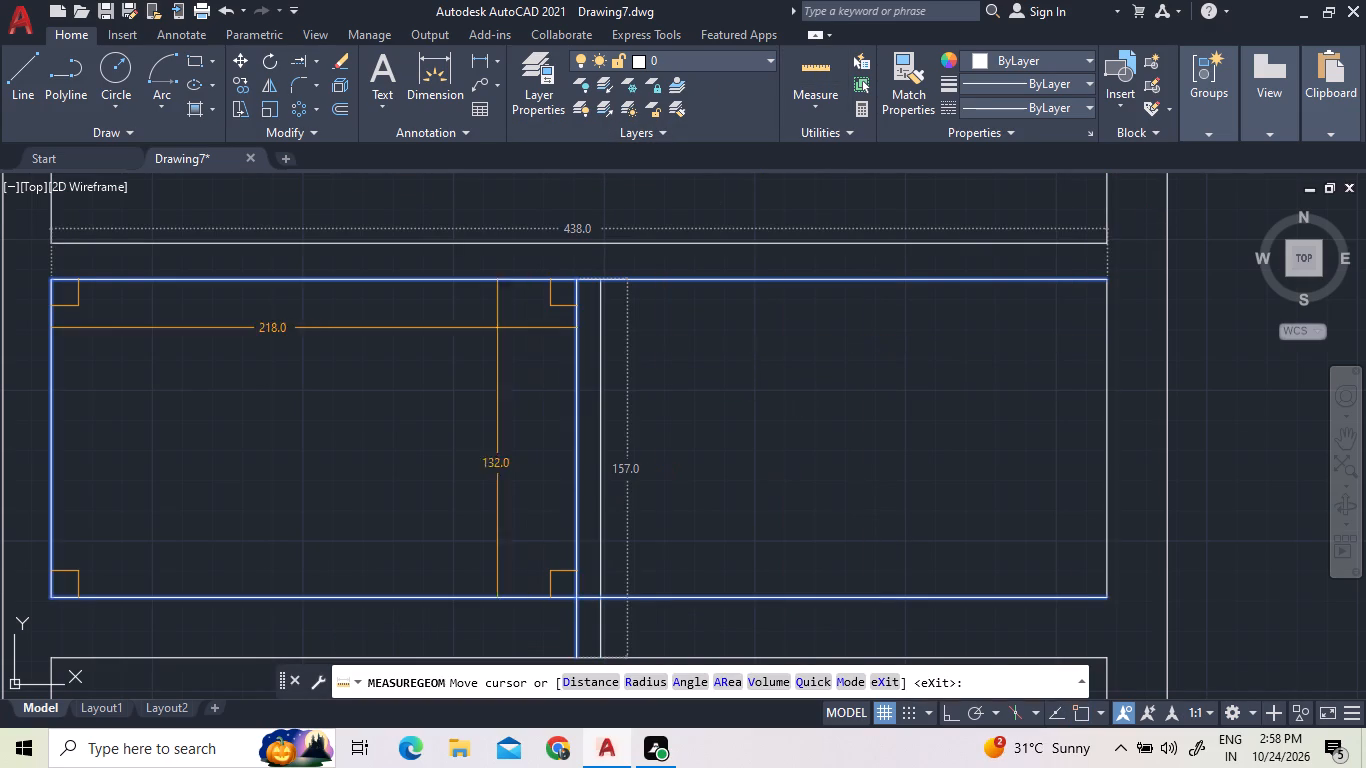
{"action": "scroll", "coordinate": [337, 325], "scroll_direction": "down", "scroll_amount": 2}
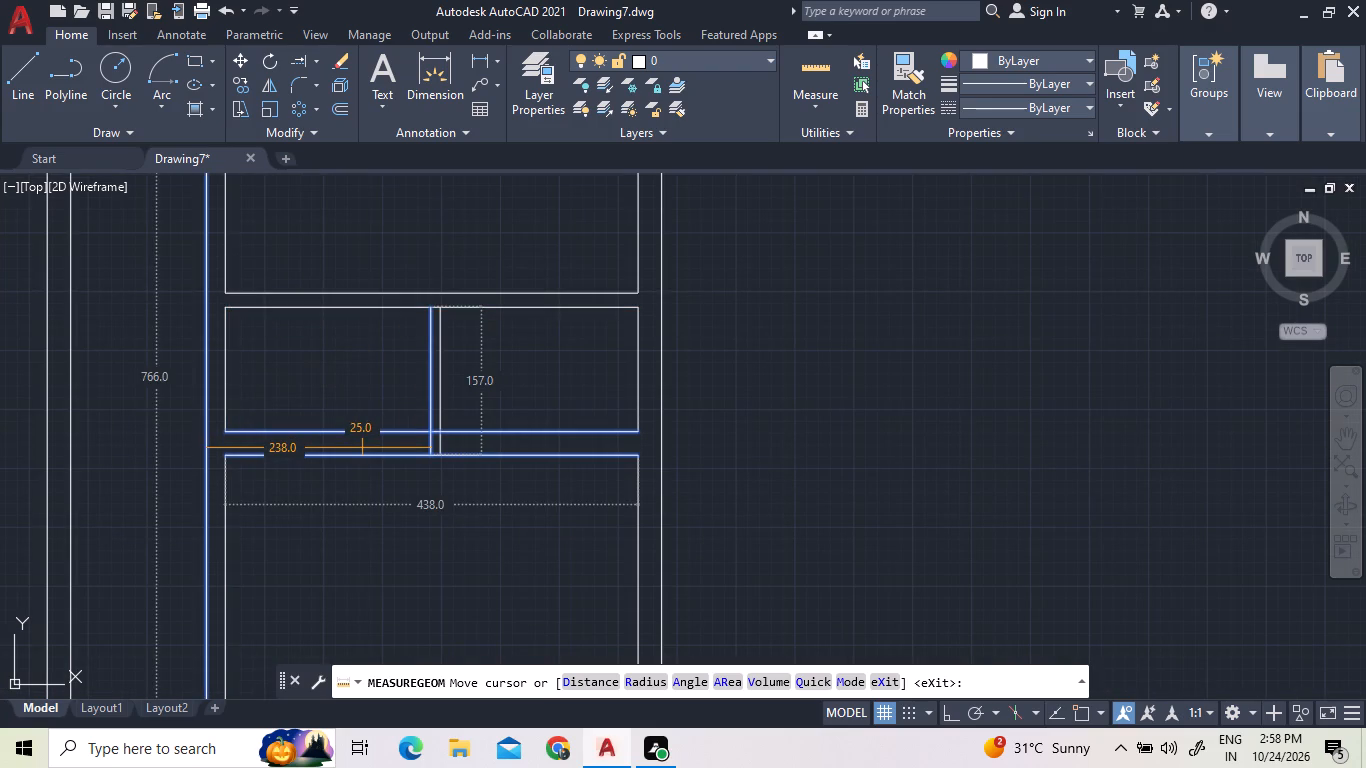
{"action": "scroll", "coordinate": [362, 448], "scroll_direction": "up", "scroll_amount": 1}
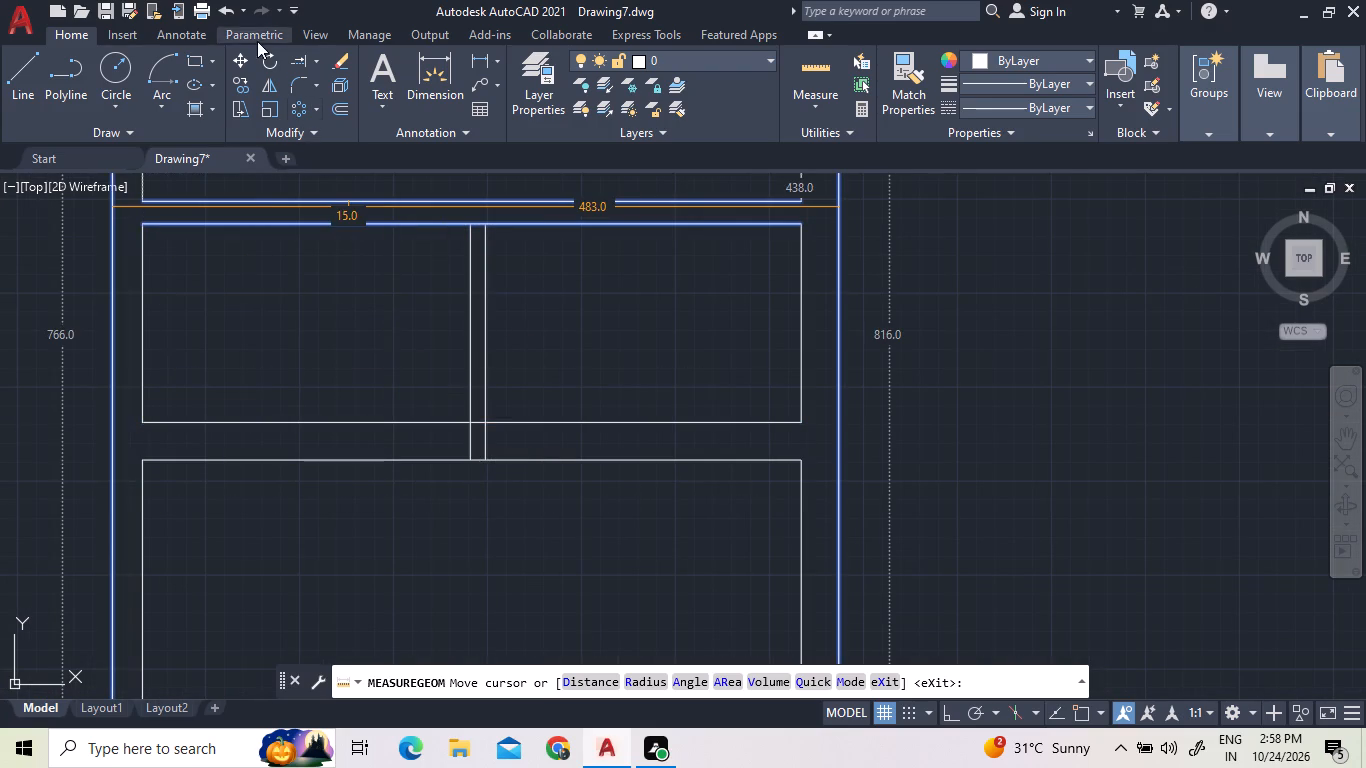
Extend the left wall line of the left small room down to the top line of the large room below.
{"action": "left_click", "coordinate": [310, 55]}
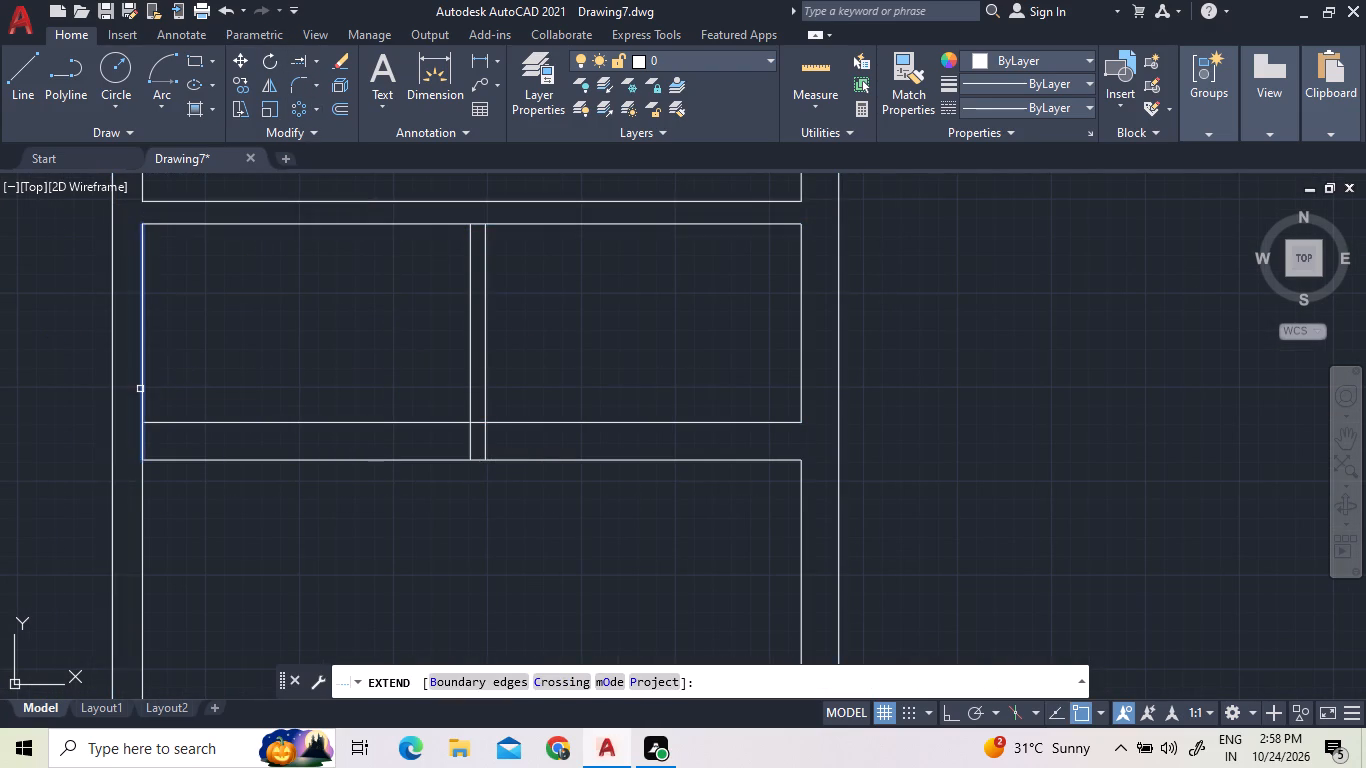
{"action": "left_click", "coordinate": [139, 389]}
{"action": "left_click", "coordinate": [150, 399]}
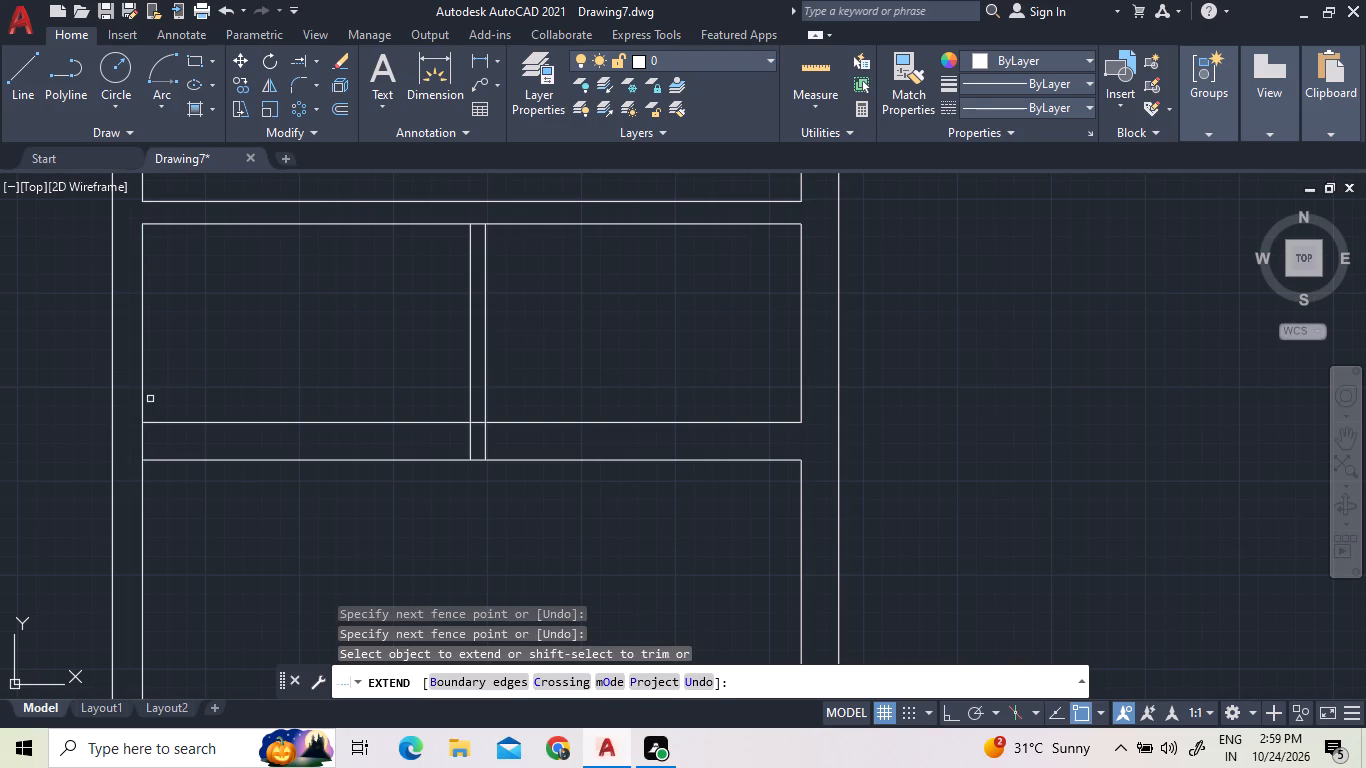
Trim away both horizontal partition lines between the left wall and the double vertical partition, opening the left small room to the room below.
{"action": "left_click", "coordinate": [317, 60]}
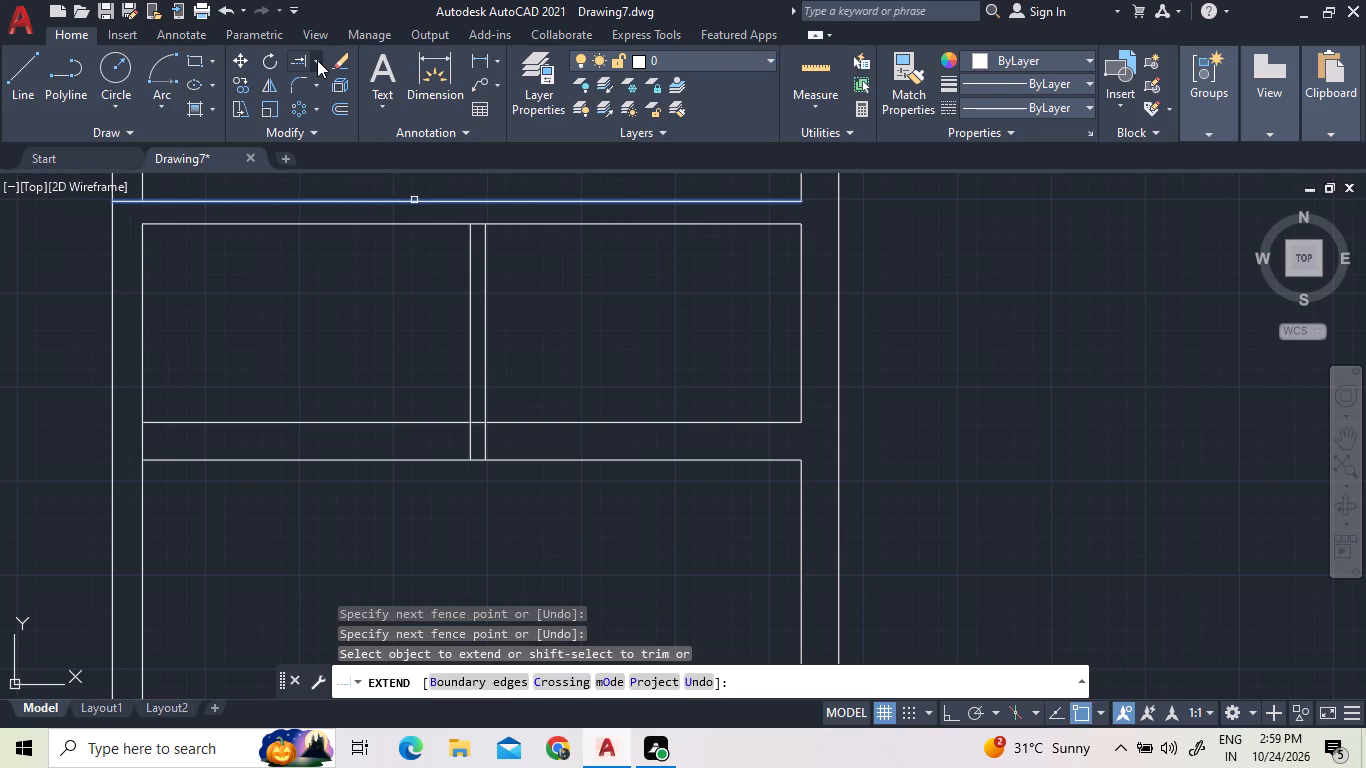
{"action": "left_click", "coordinate": [315, 93]}
{"action": "left_click", "coordinate": [370, 559]}
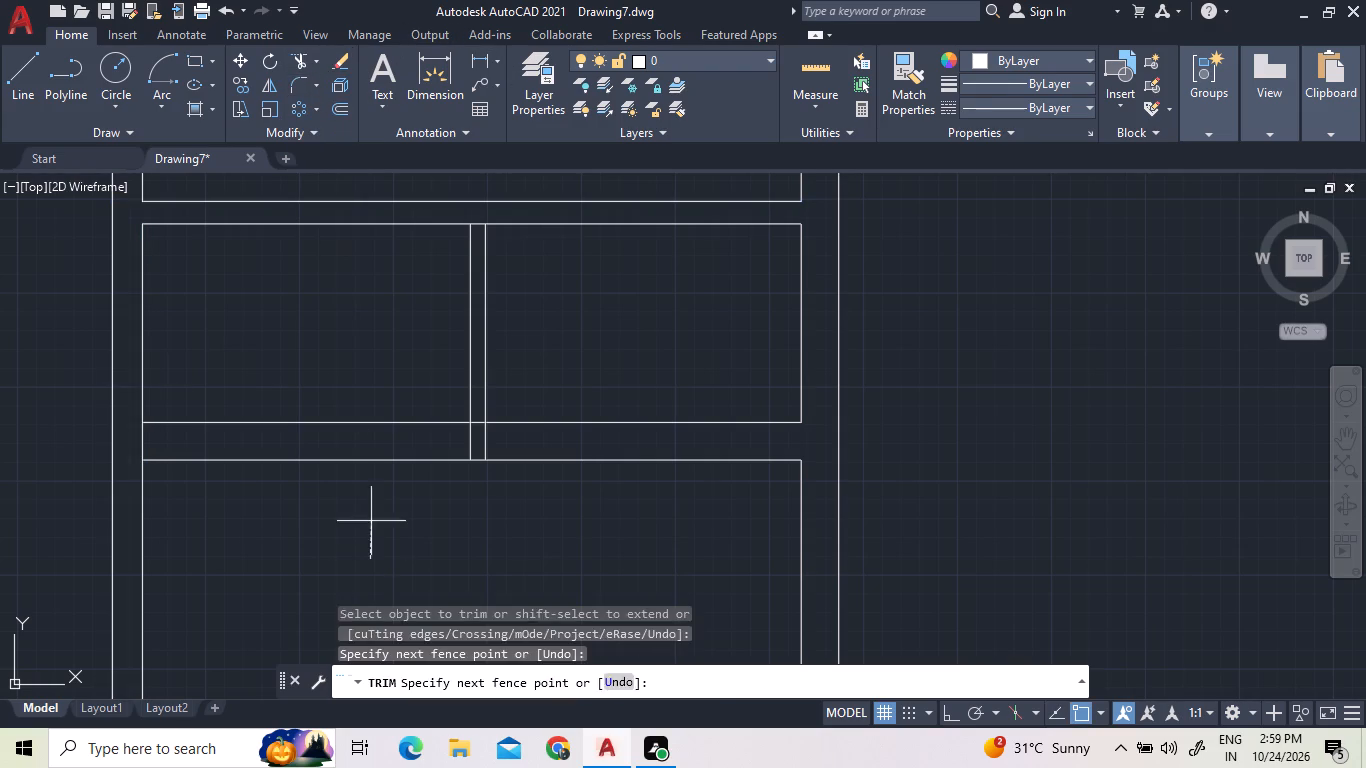
{"action": "left_click", "coordinate": [383, 330]}
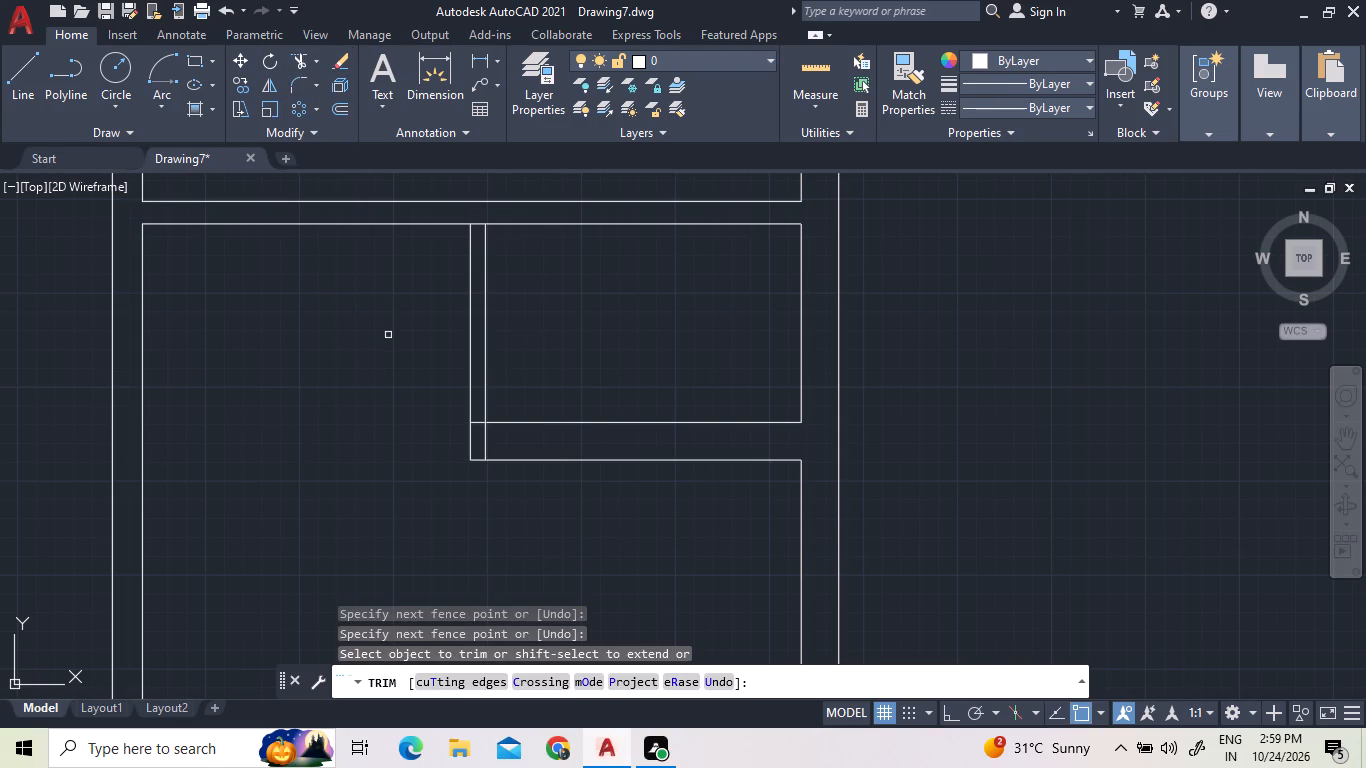
With Ortho on, draw a short horizontal line across the vertical partition's thickness, about halfway down the small right-hand room.
{"action": "scroll", "coordinate": [386, 354], "scroll_direction": "down", "scroll_amount": 1}
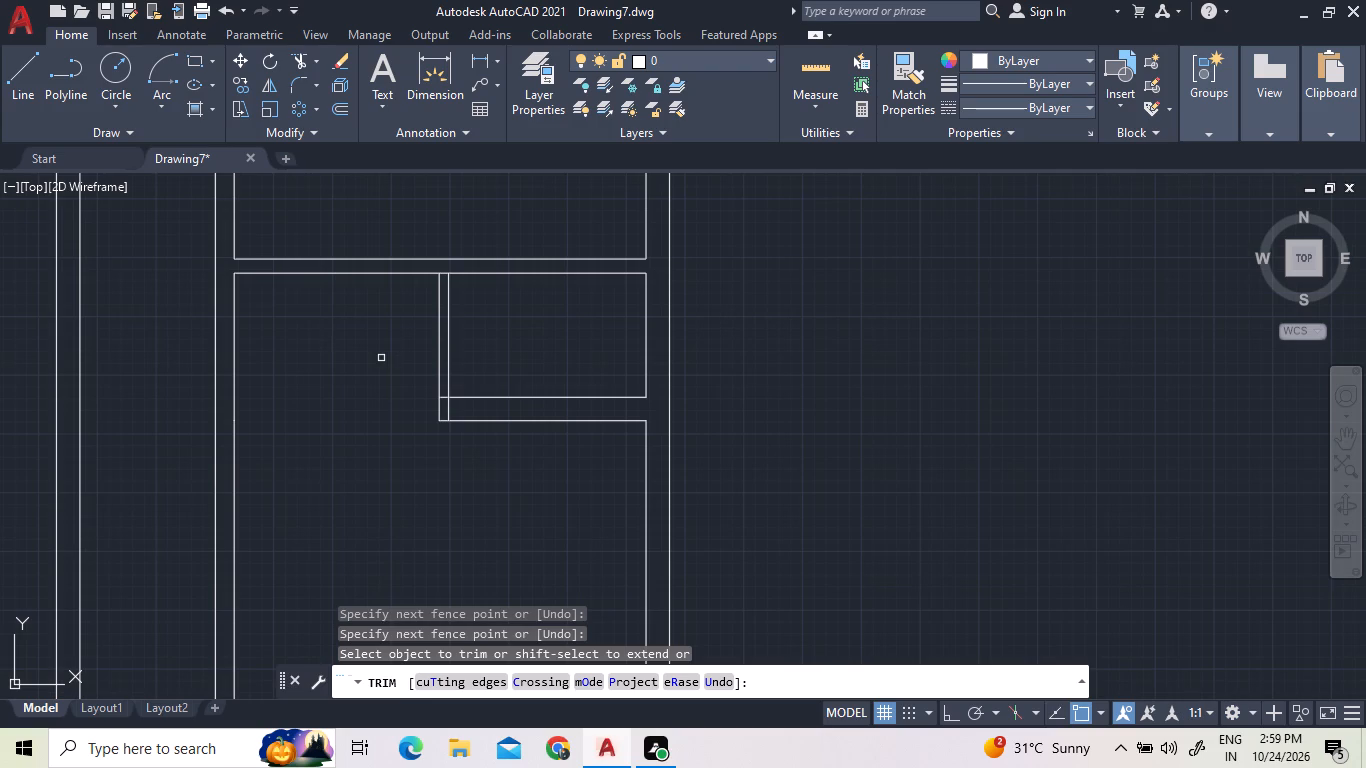
{"action": "scroll", "coordinate": [377, 372], "scroll_direction": "down", "scroll_amount": 1}
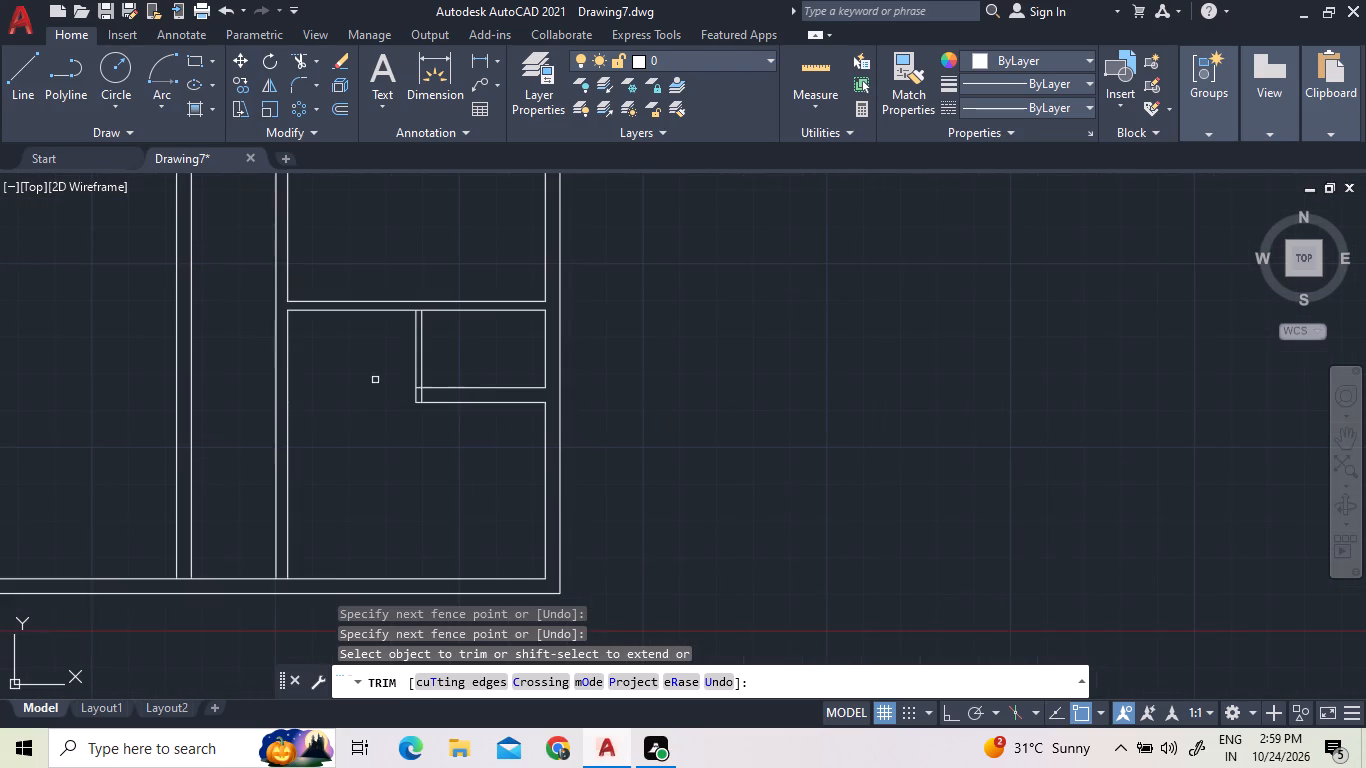
{"action": "scroll", "coordinate": [381, 411], "scroll_direction": "down", "scroll_amount": 1}
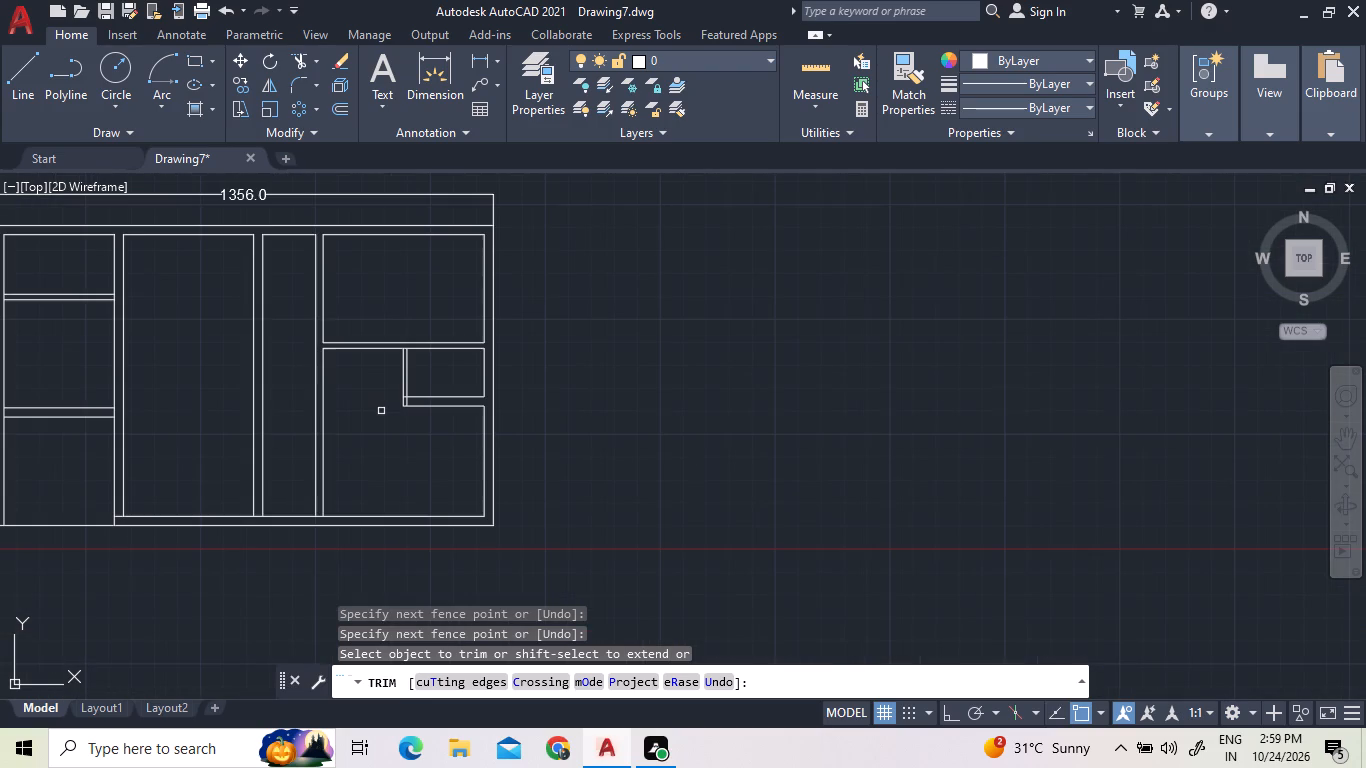
{"action": "scroll", "coordinate": [402, 404], "scroll_direction": "up", "scroll_amount": 3}
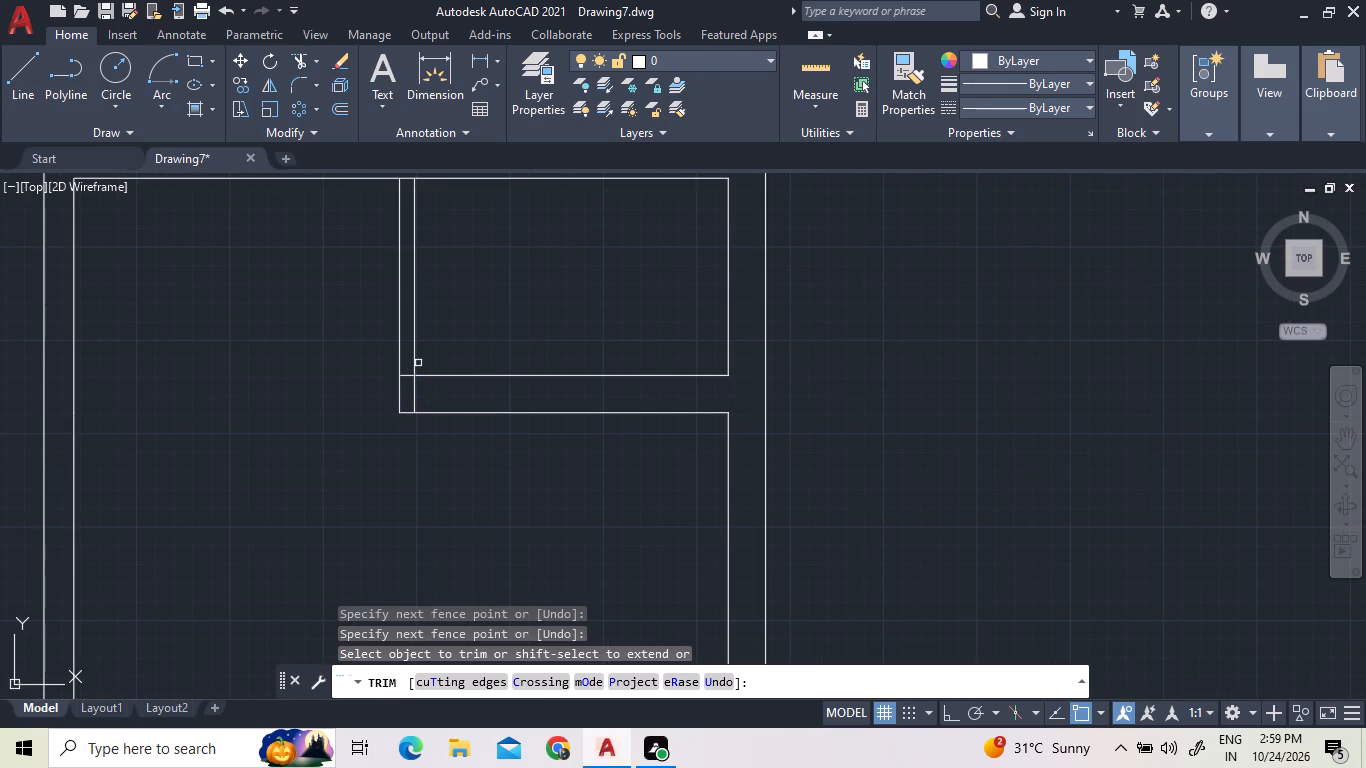
{"action": "scroll", "coordinate": [443, 351], "scroll_direction": "down", "scroll_amount": 1}
{"action": "middle_click_drag", "start_coordinate": [474, 296], "coordinate": [382, 314]}
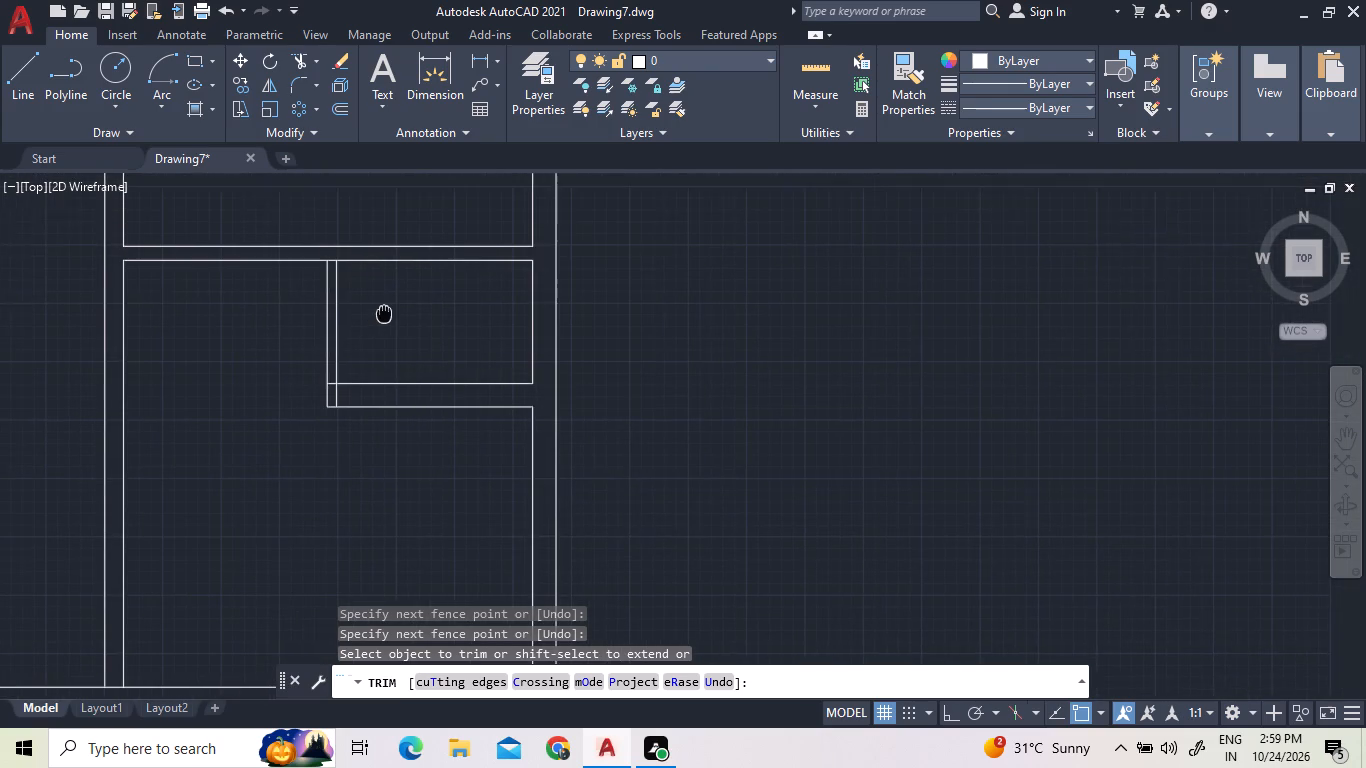
{"action": "middle_click_drag", "start_coordinate": [382, 314], "coordinate": [378, 317]}
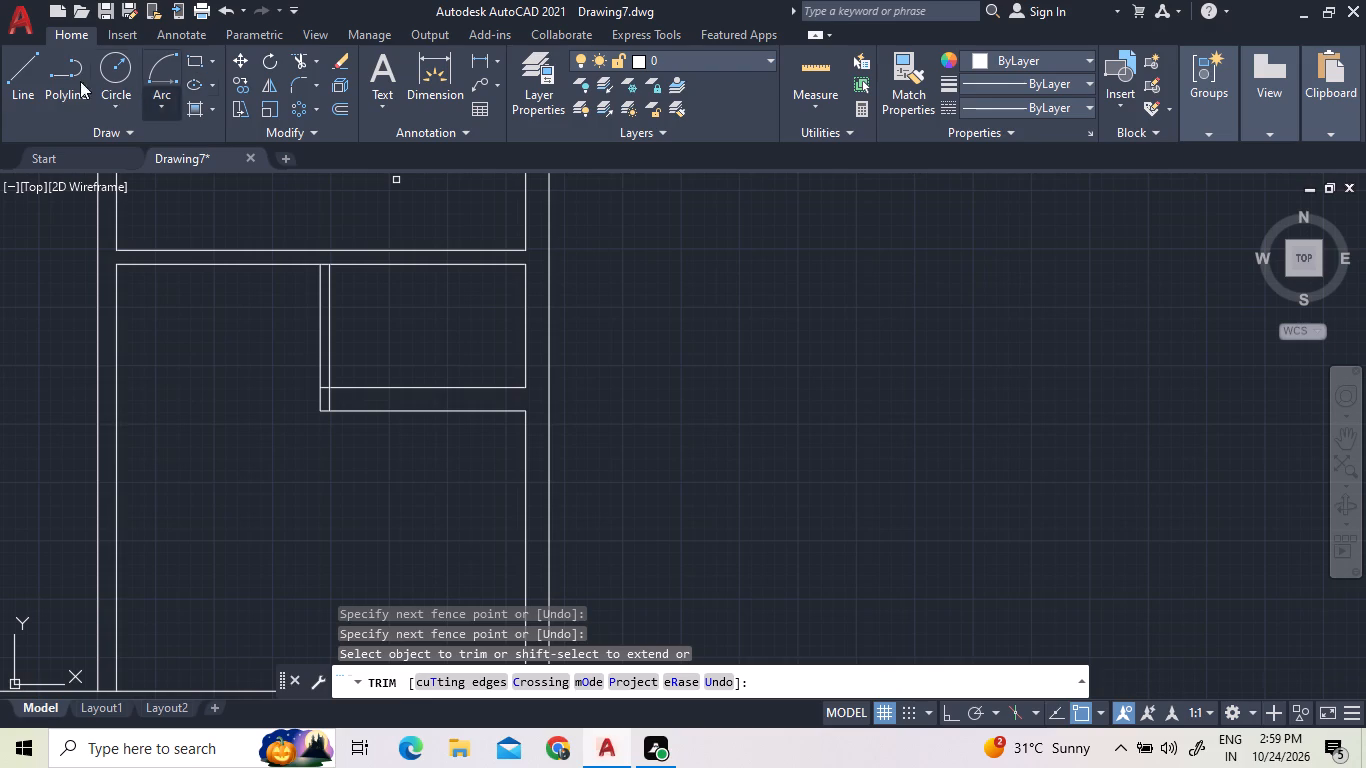
{"action": "left_click", "coordinate": [27, 67]}
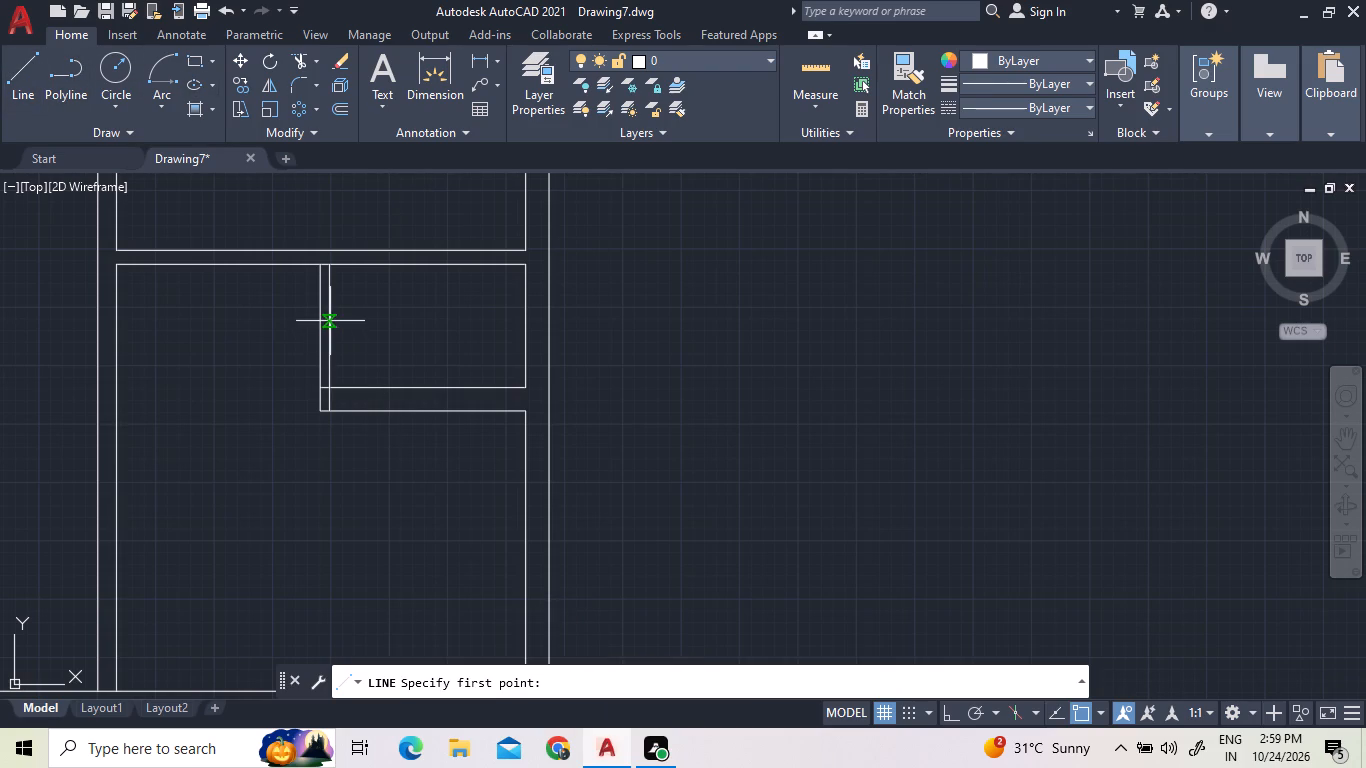
{"action": "scroll", "coordinate": [330, 321], "scroll_direction": "up", "scroll_amount": 4}
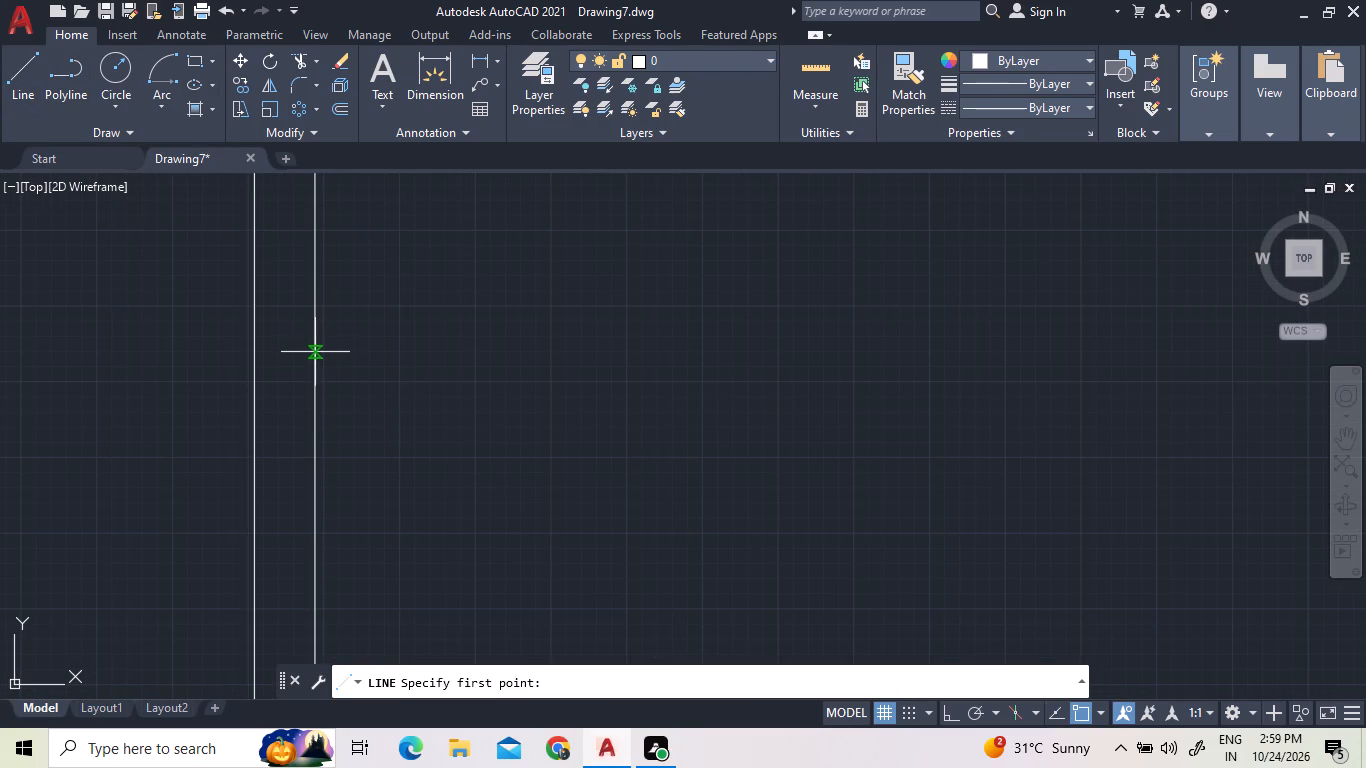
{"action": "scroll", "coordinate": [316, 352], "scroll_direction": "up", "scroll_amount": 5}
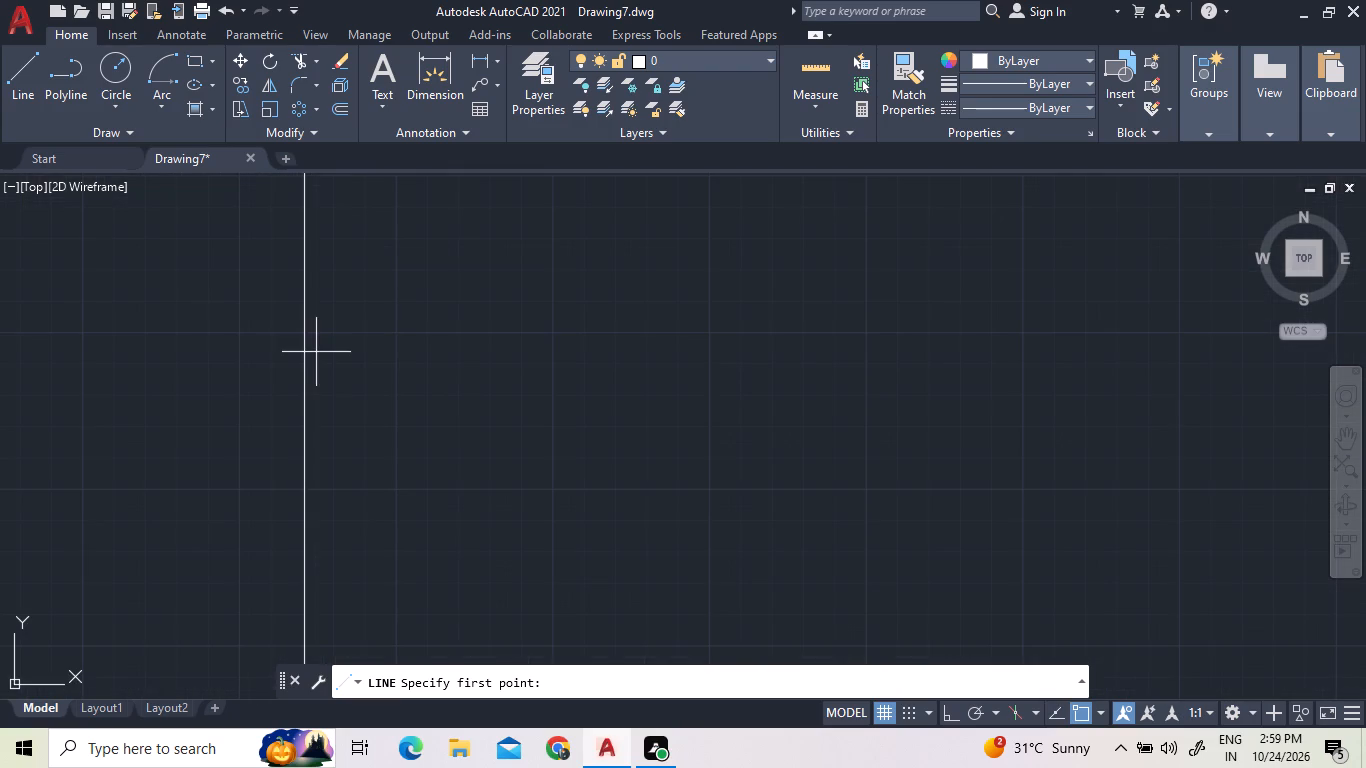
{"action": "left_click", "coordinate": [305, 354]}
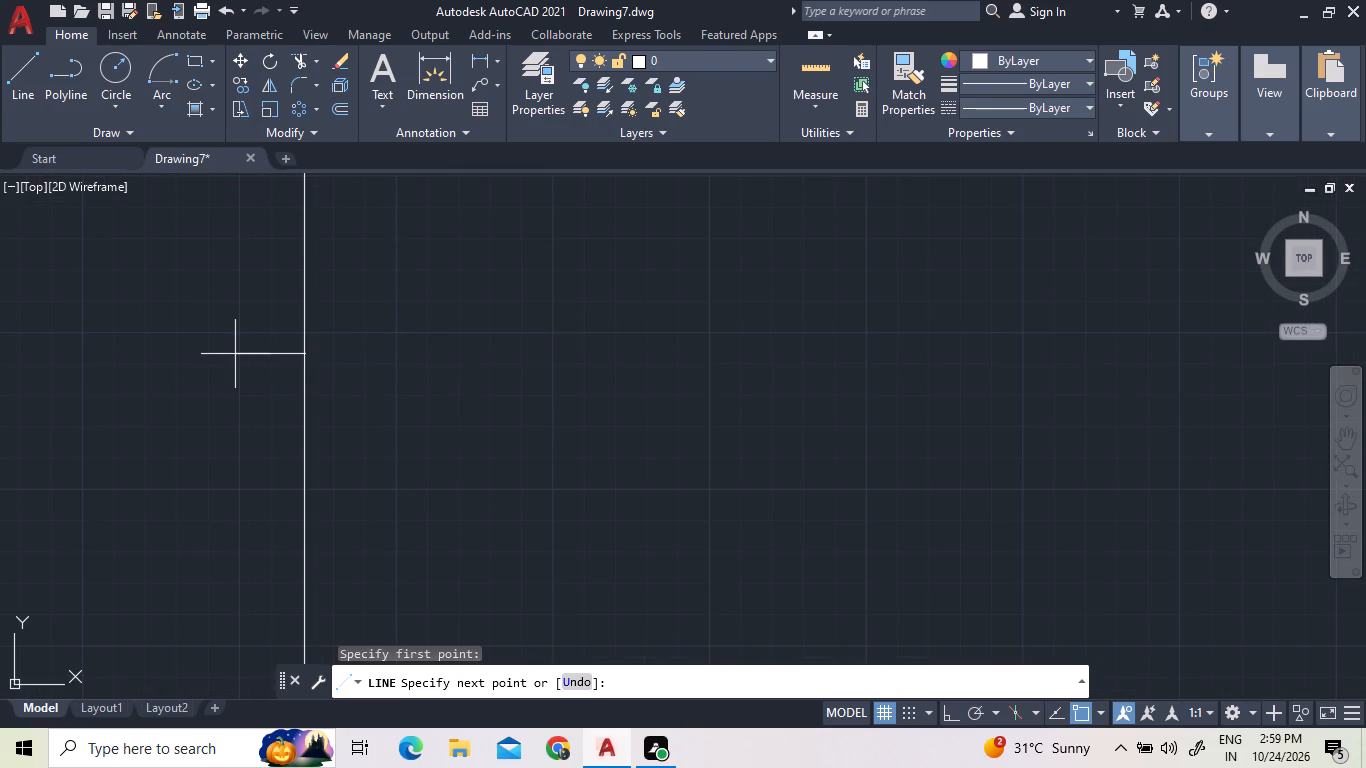
{"action": "scroll", "coordinate": [250, 365], "scroll_direction": "down", "scroll_amount": 5}
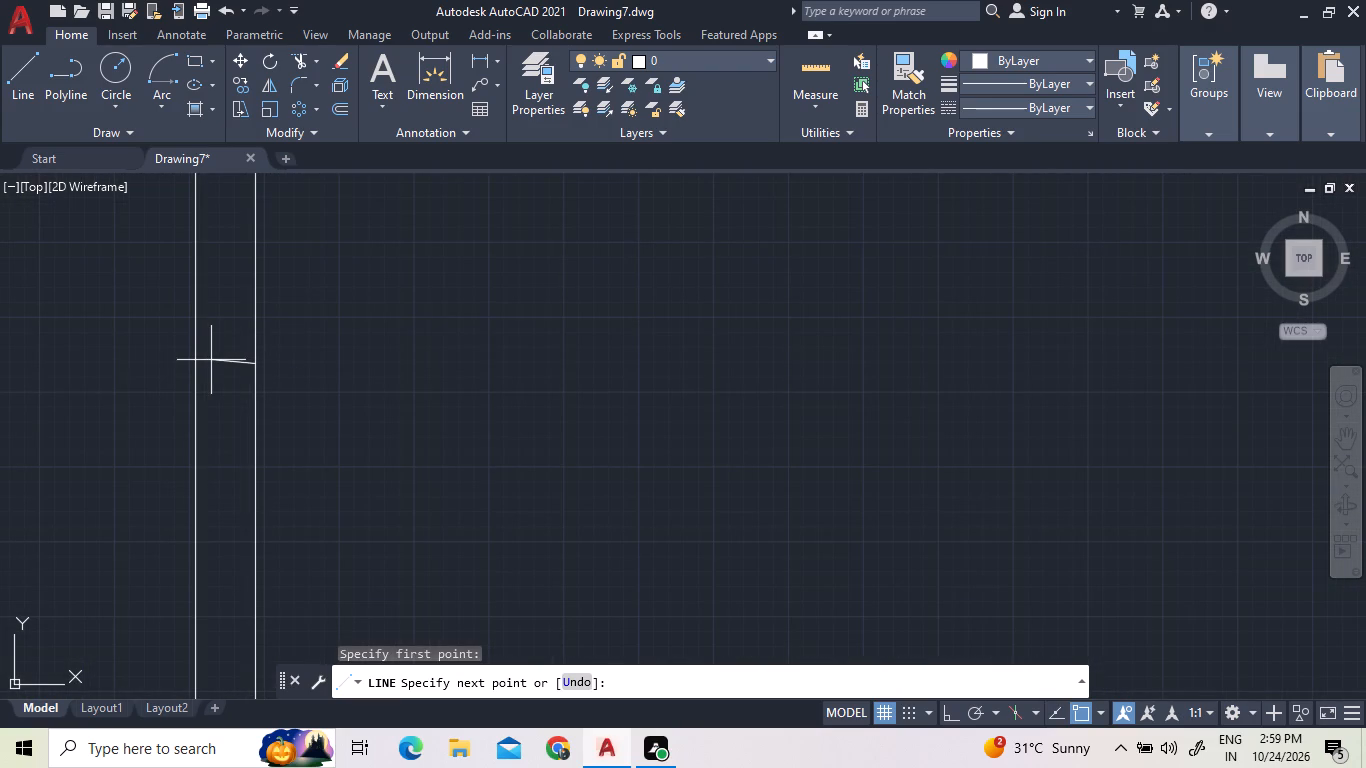
{"action": "key", "text": "F8"}
{"action": "scroll", "coordinate": [184, 342], "scroll_direction": "up", "scroll_amount": 3}
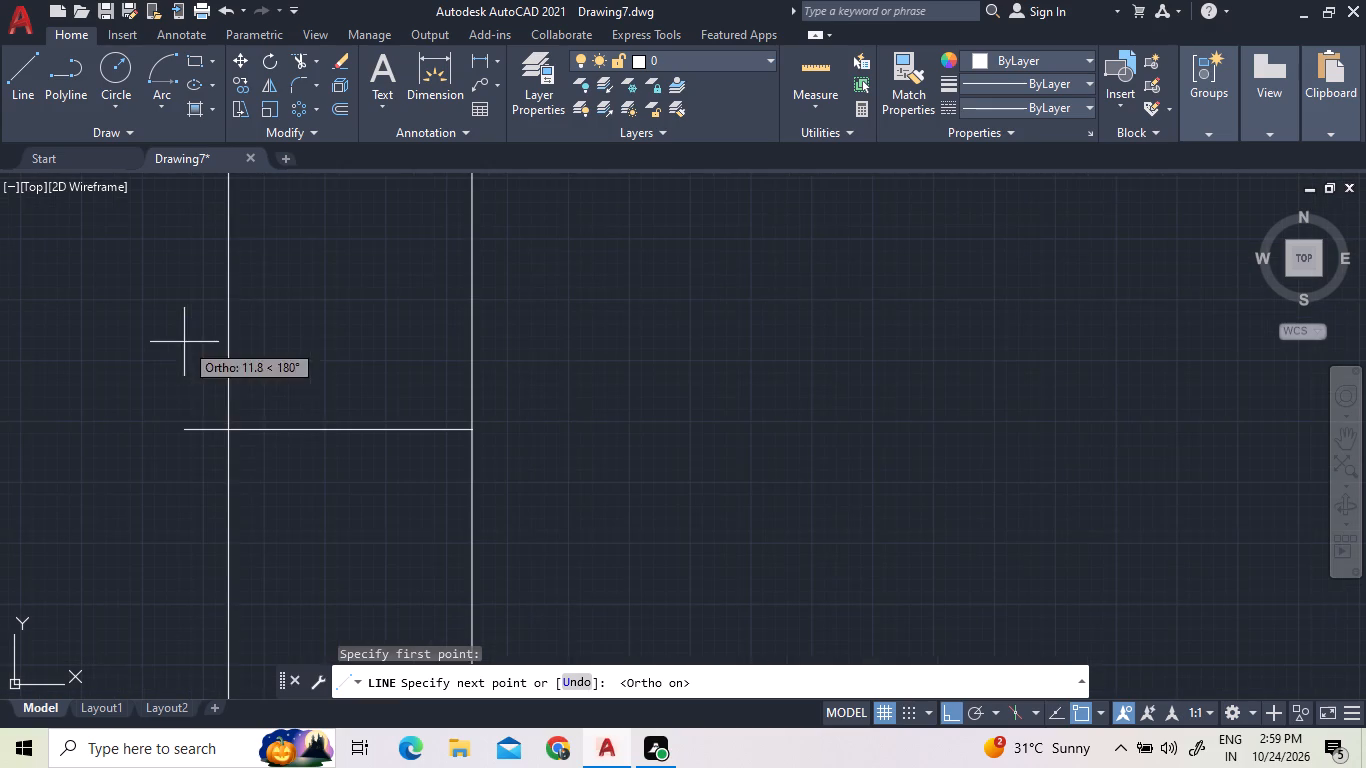
{"action": "left_click", "coordinate": [227, 434]}
{"action": "right_click", "coordinate": [269, 327]}
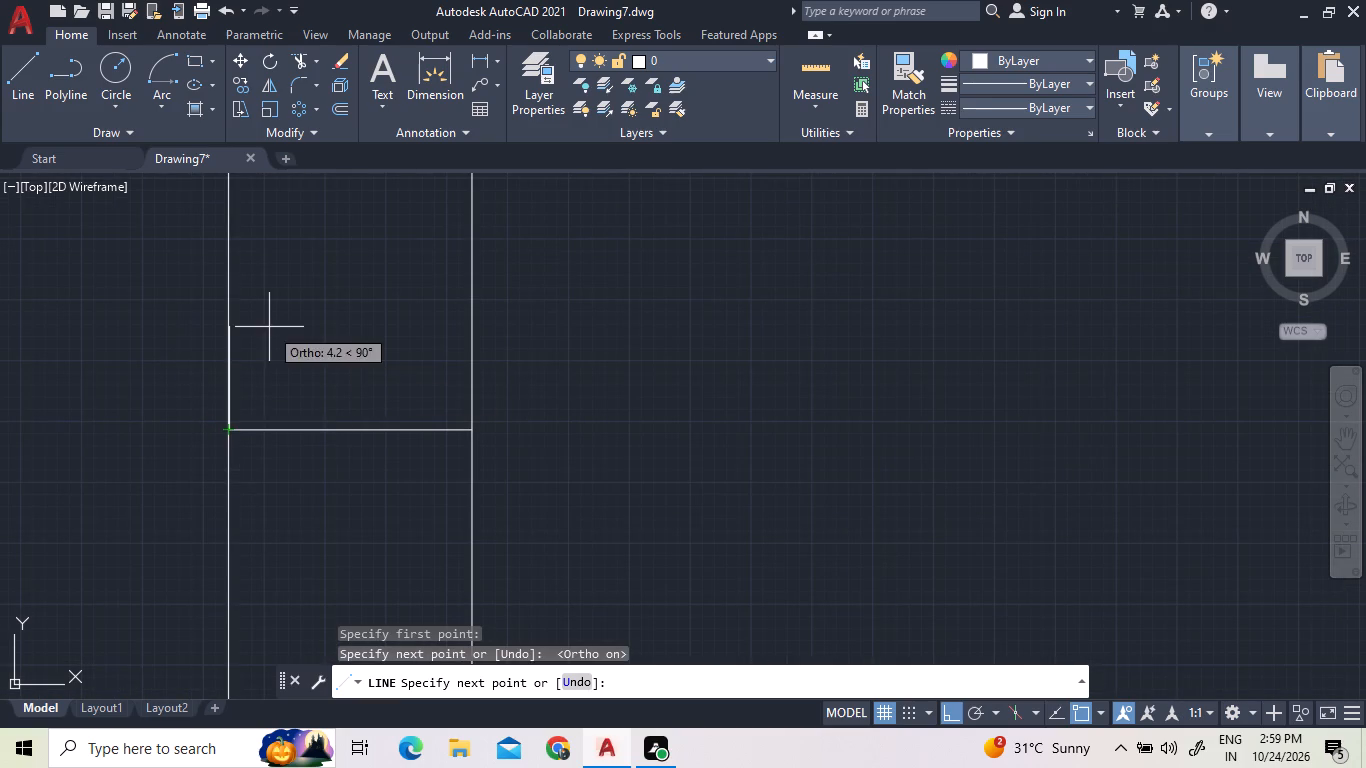
{"action": "left_click", "coordinate": [277, 335]}
{"action": "scroll", "coordinate": [455, 368], "scroll_direction": "down", "scroll_amount": 6}
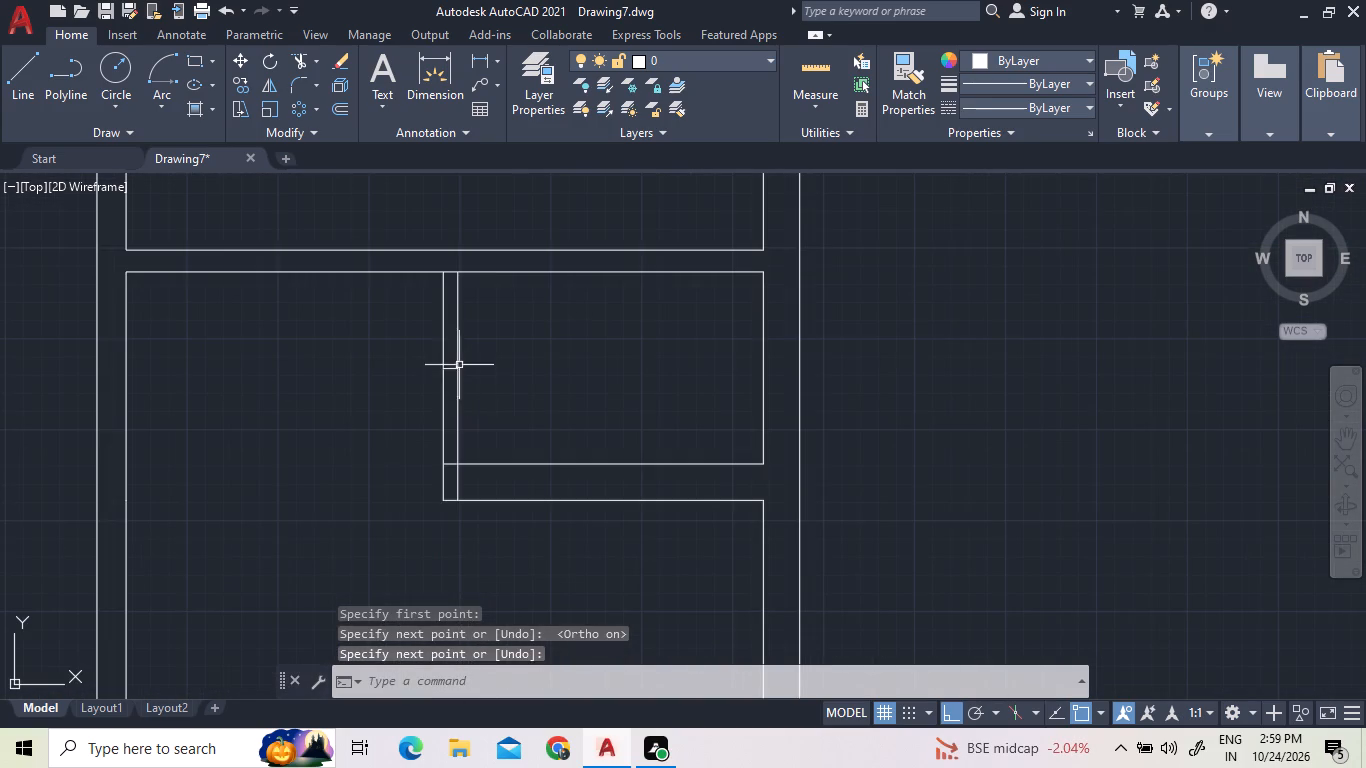
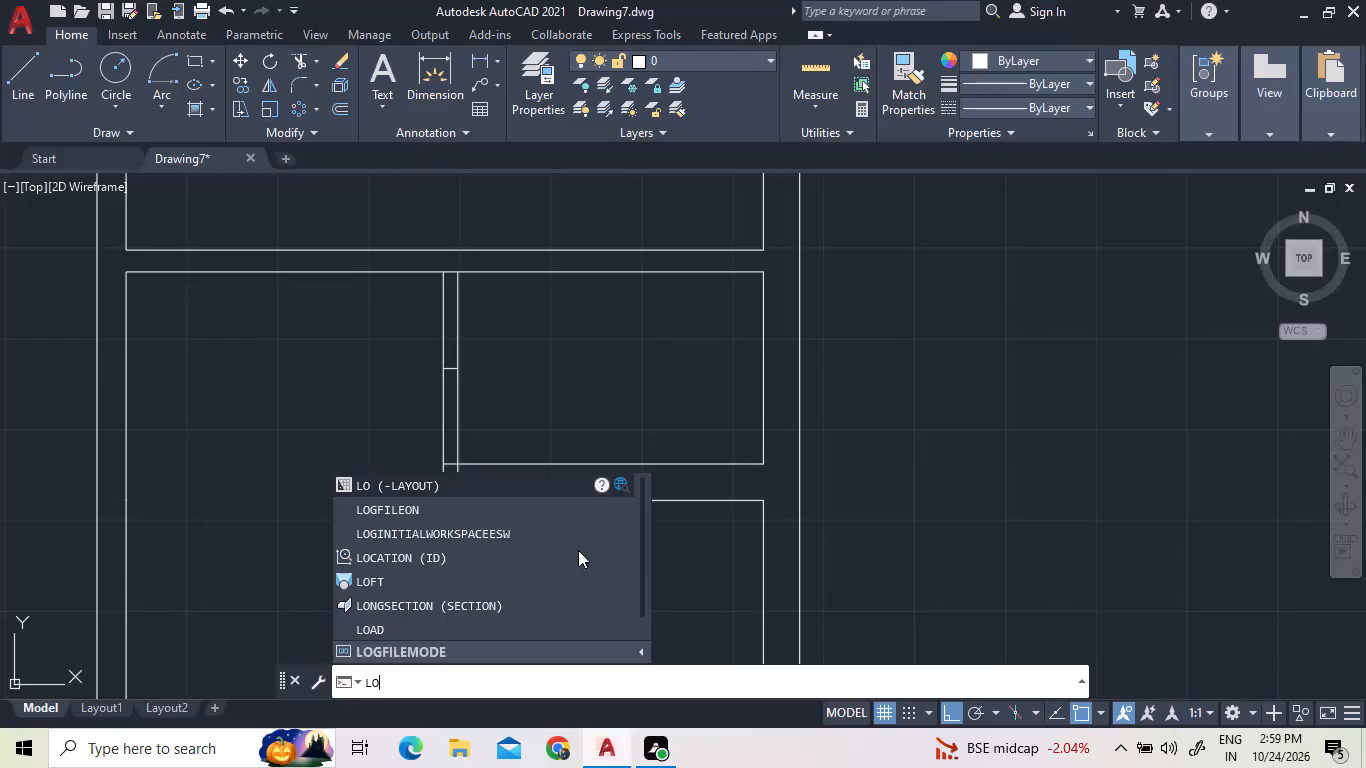
Trim the small right-hand room's vertical partition below the short line to form an opening, and clean up its junctions with the horizontal partitions.
{"action": "key", "text": "Return"}
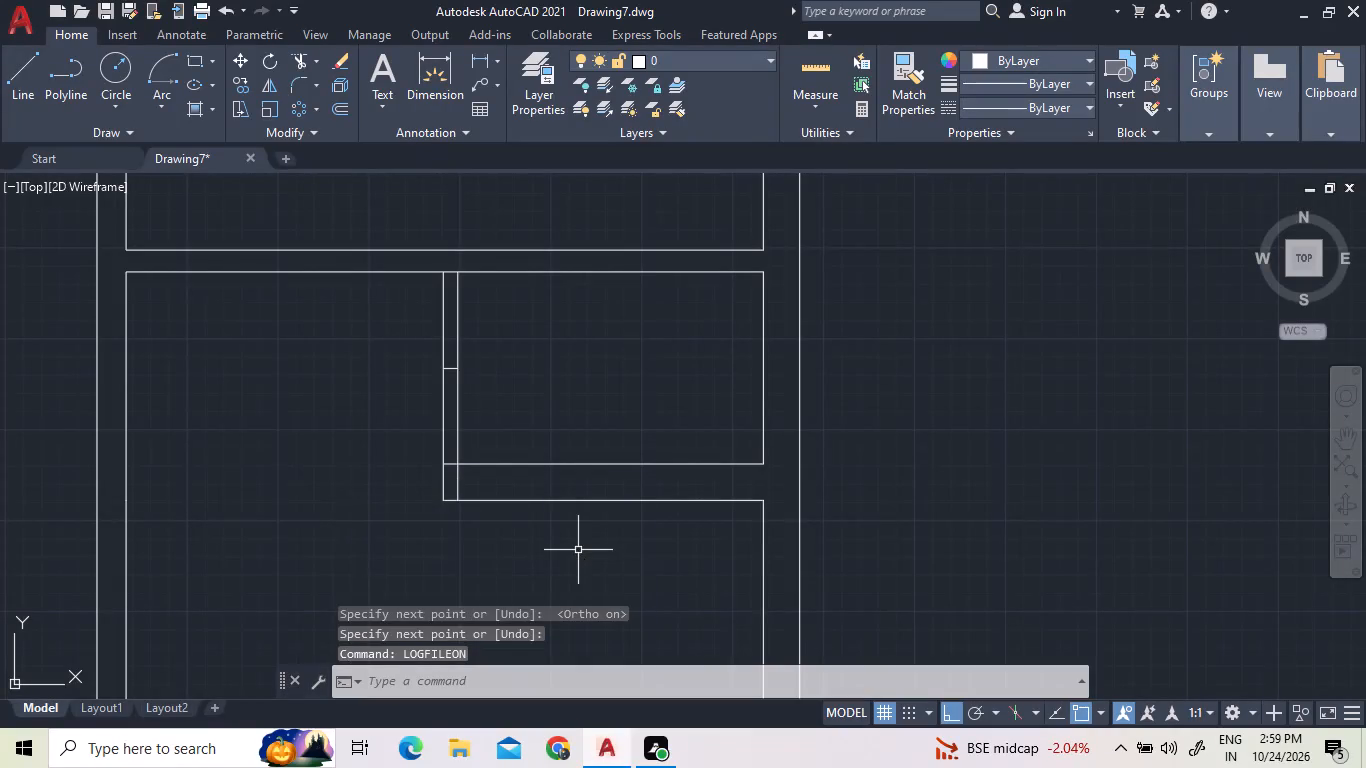
{"action": "left_click", "coordinate": [308, 58]}
{"action": "left_click", "coordinate": [447, 378]}
{"action": "left_click", "coordinate": [425, 383]}
{"action": "left_click", "coordinate": [425, 385]}
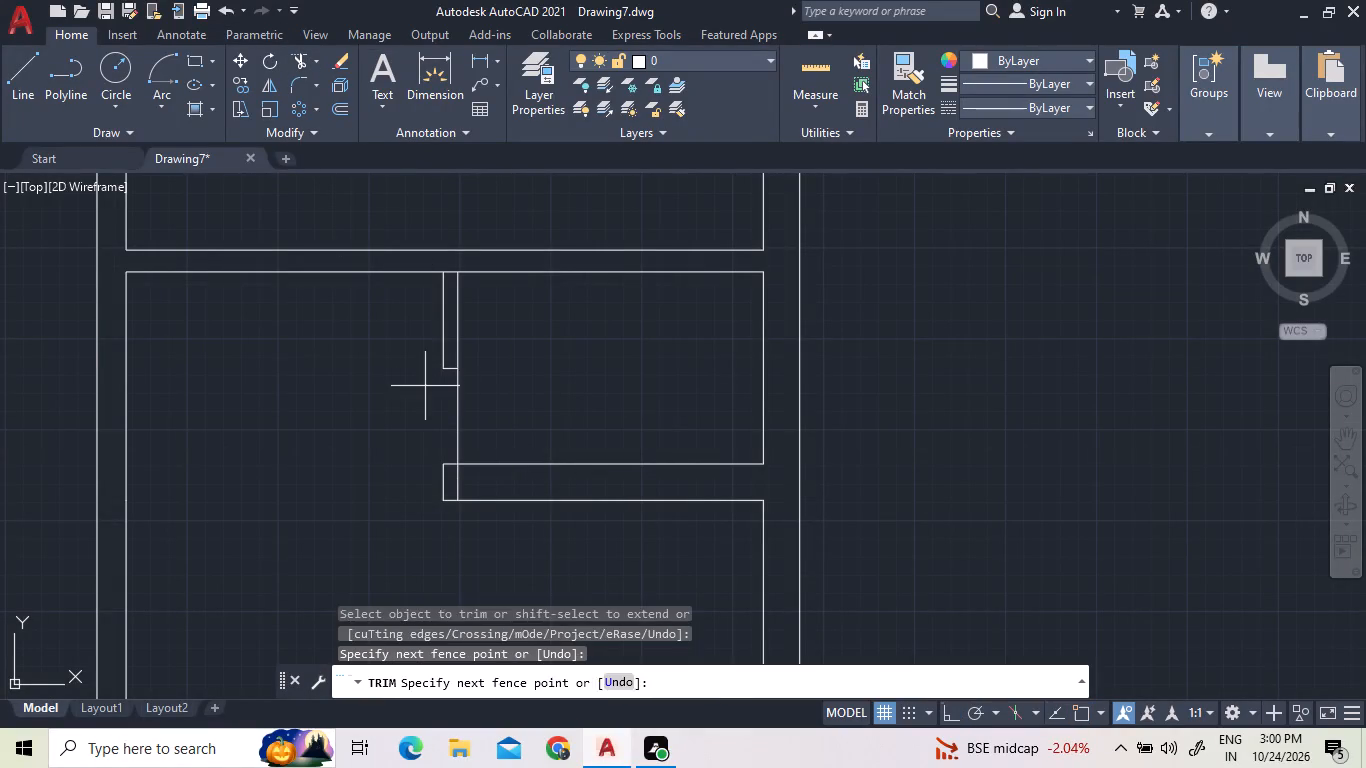
{"action": "left_click", "coordinate": [576, 409]}
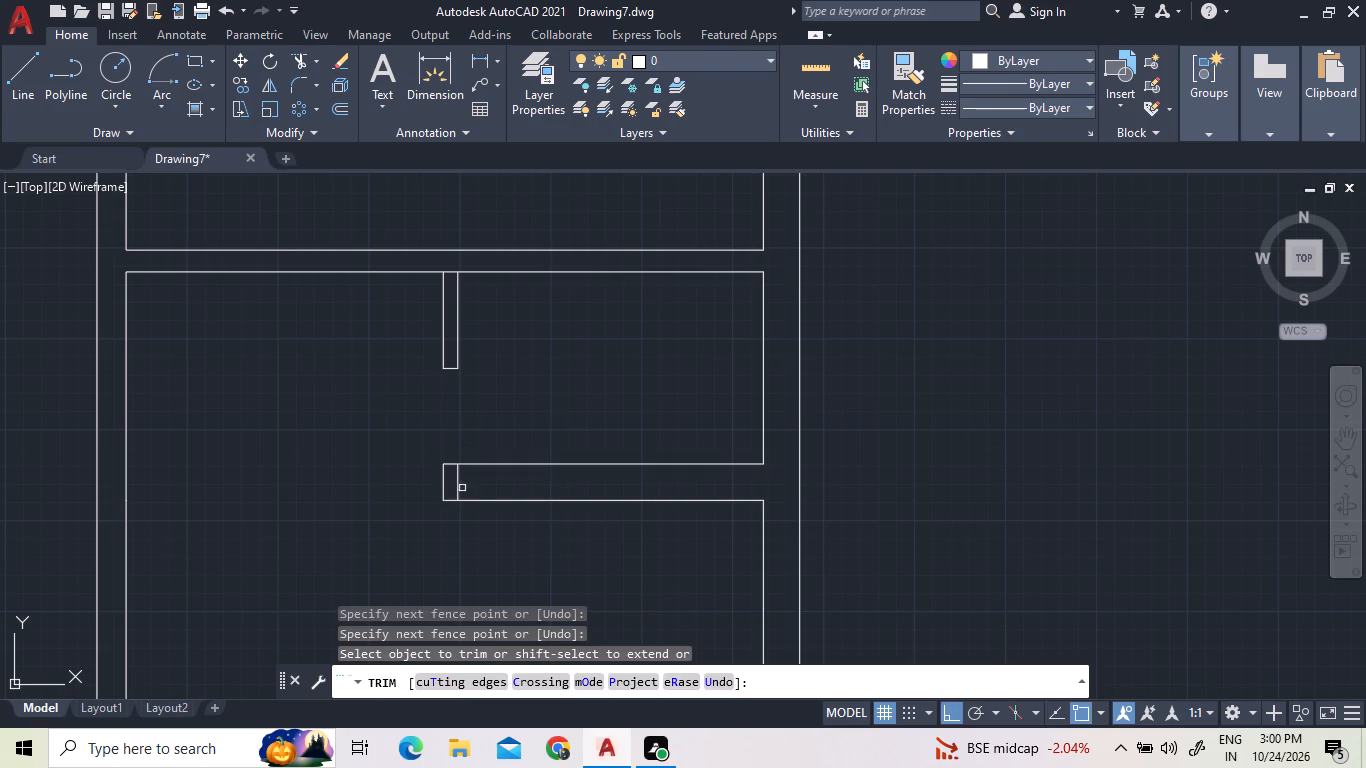
{"action": "left_click", "coordinate": [458, 481]}
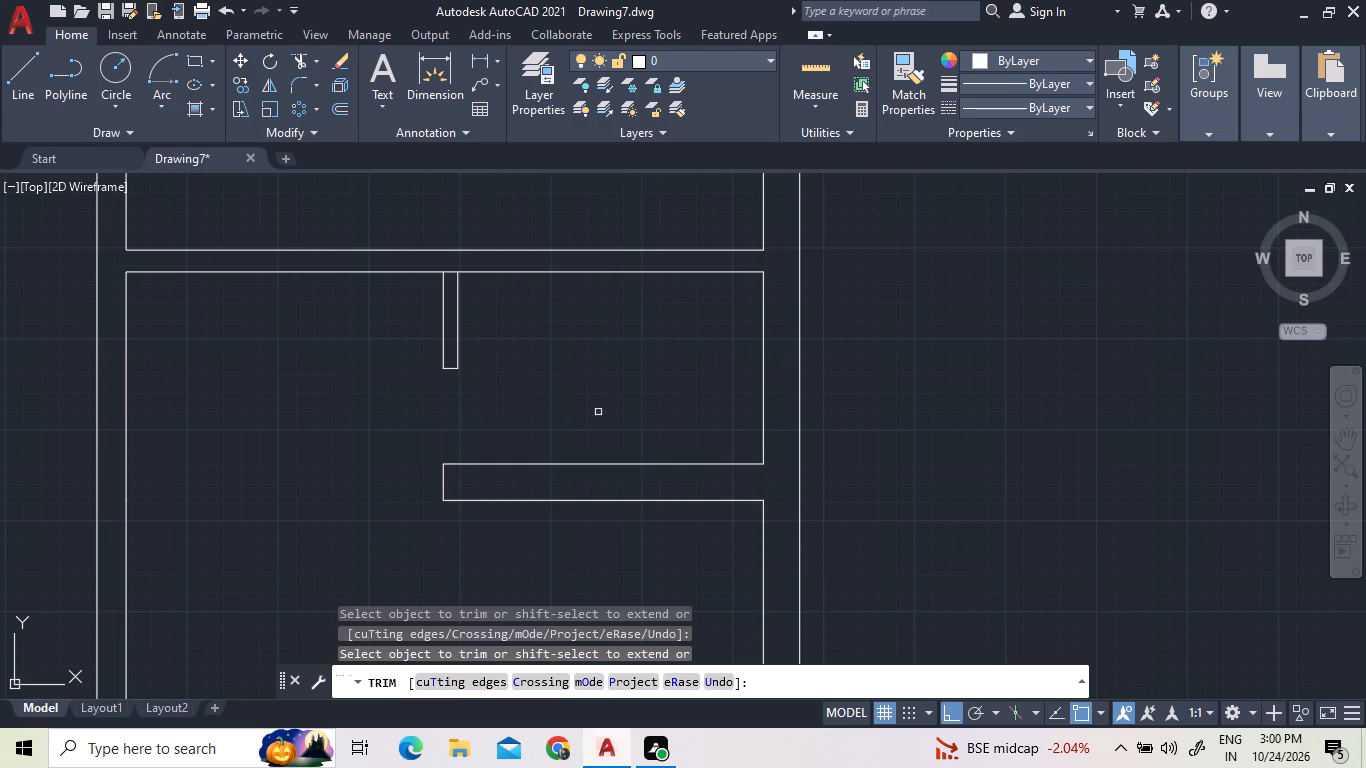
{"action": "left_click", "coordinate": [450, 272]}
Trim the bottom outer wall's inner line across the thickness of the three vertical partitions to its right of the left-hand rooms, opening the junctions.
{"action": "scroll", "coordinate": [587, 399], "scroll_direction": "down", "scroll_amount": 3}
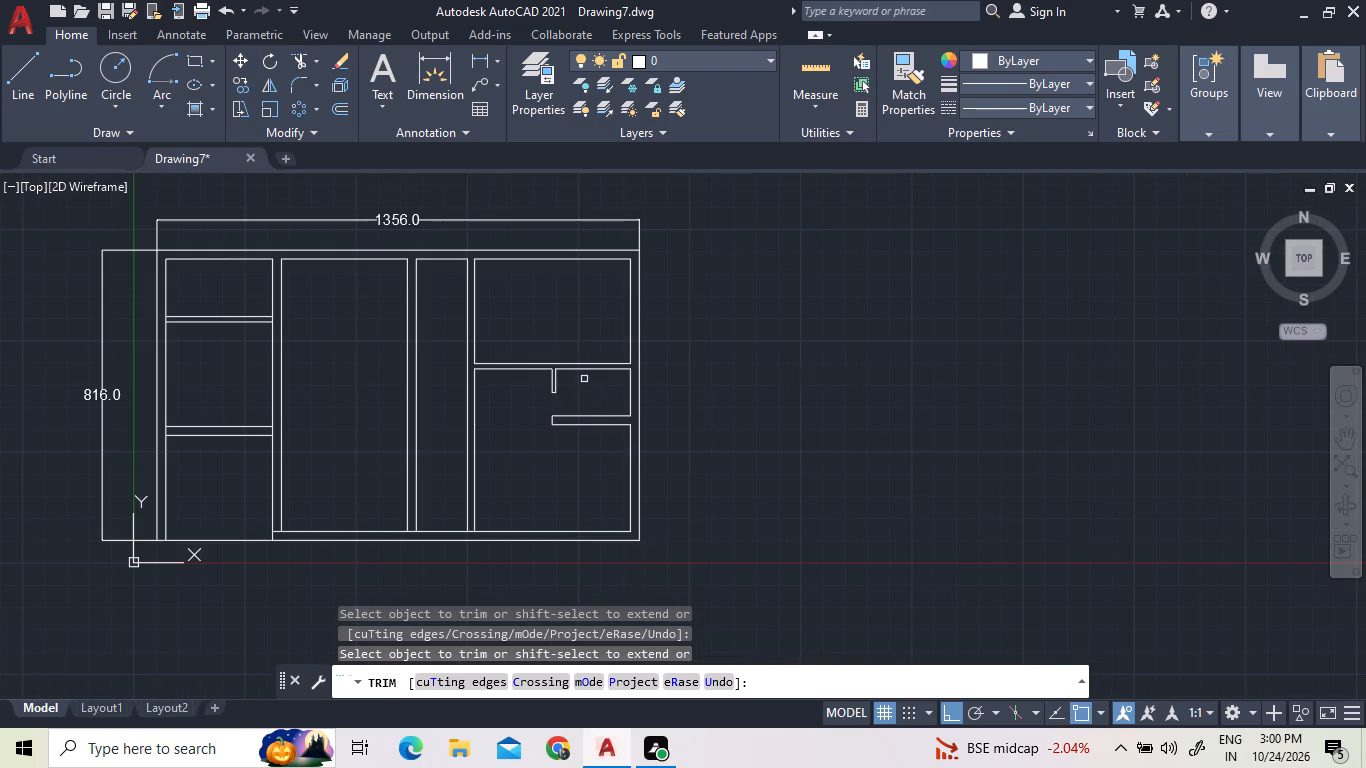
{"action": "scroll", "coordinate": [470, 538], "scroll_direction": "up", "scroll_amount": 3}
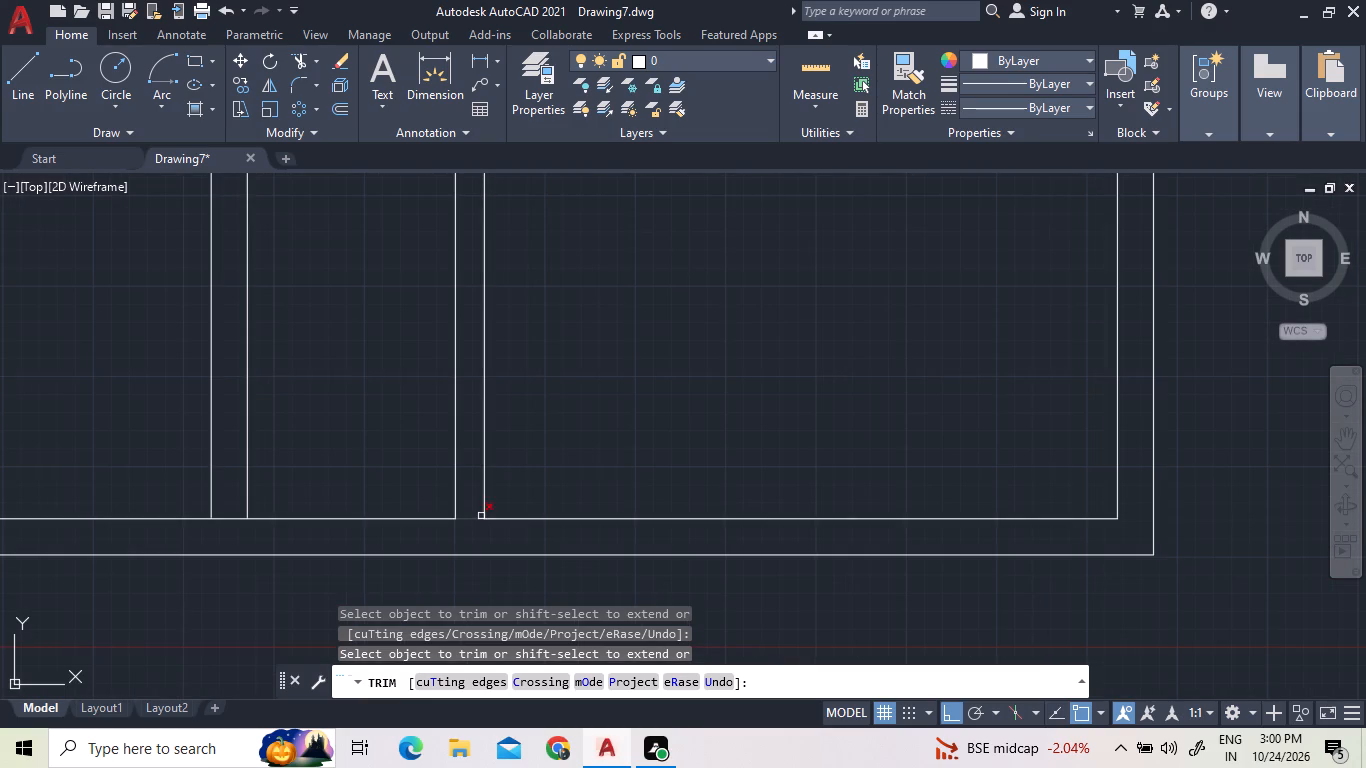
{"action": "left_click", "coordinate": [479, 520]}
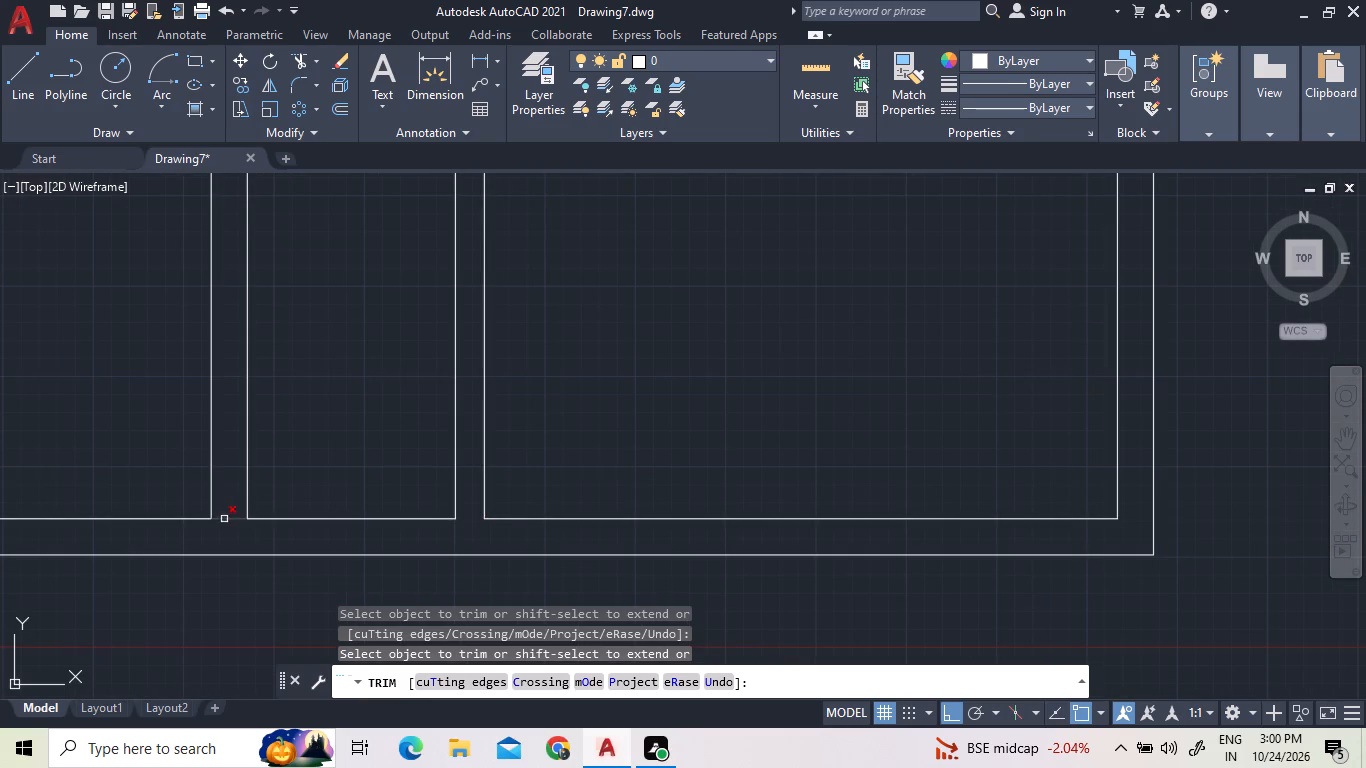
{"action": "left_click", "coordinate": [225, 515]}
{"action": "left_click", "coordinate": [229, 533]}
{"action": "scroll", "coordinate": [334, 479], "scroll_direction": "down", "scroll_amount": 1}
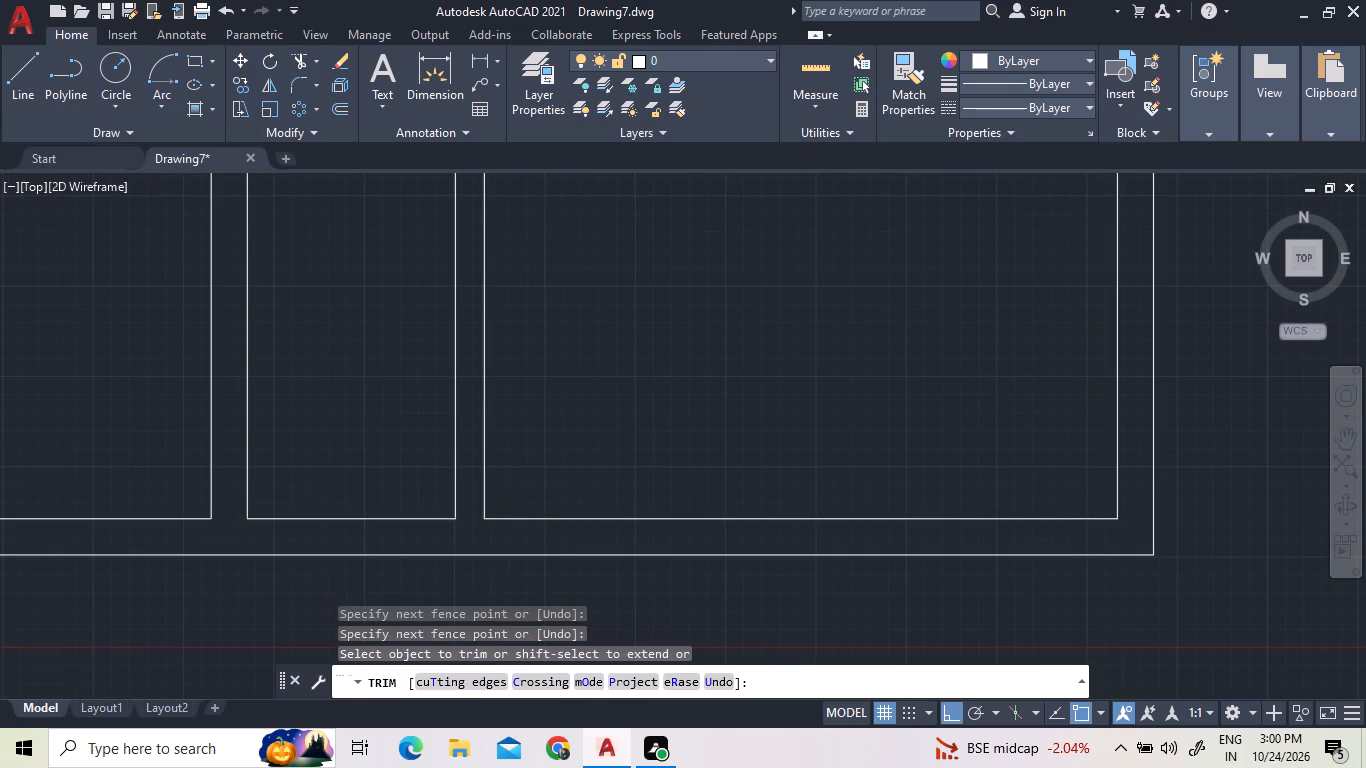
{"action": "scroll", "coordinate": [337, 468], "scroll_direction": "down", "scroll_amount": 2}
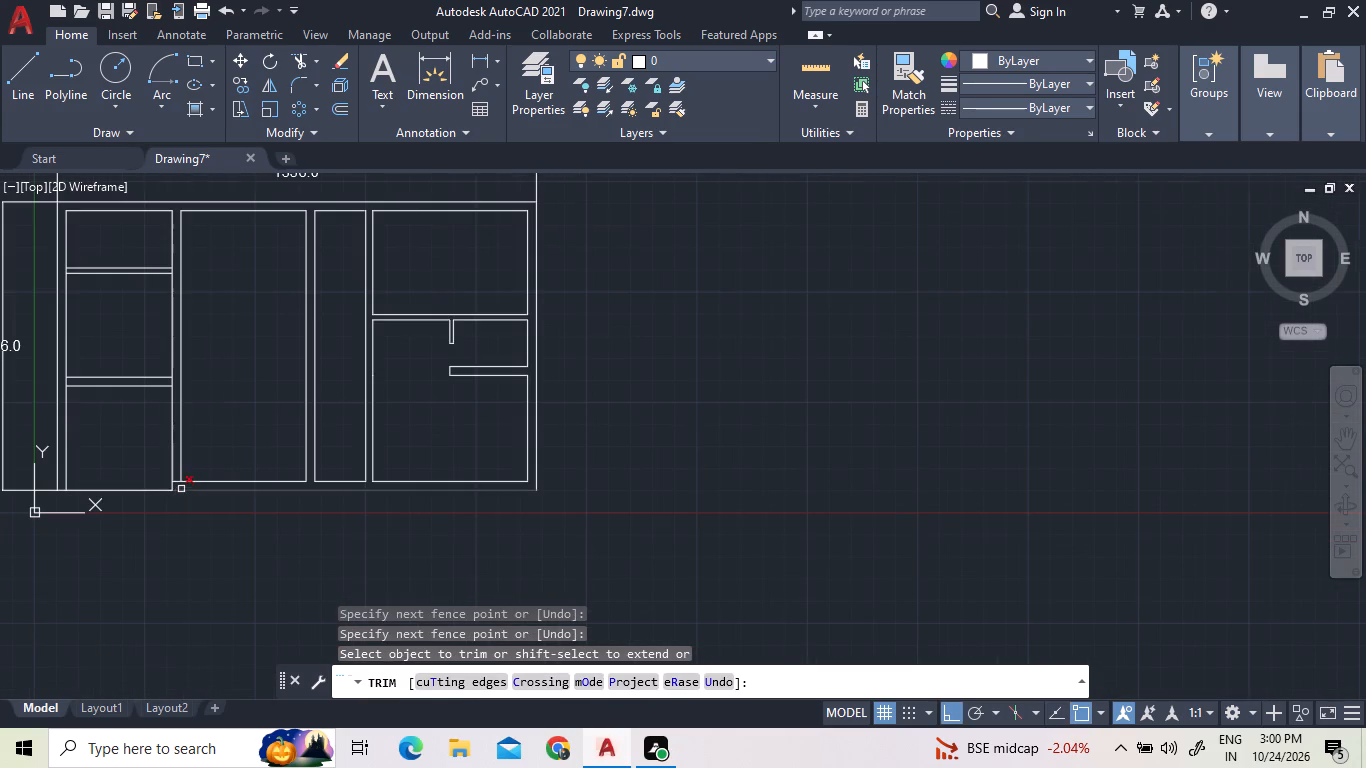
{"action": "scroll", "coordinate": [181, 489], "scroll_direction": "up", "scroll_amount": 2}
{"action": "left_click", "coordinate": [169, 473]}
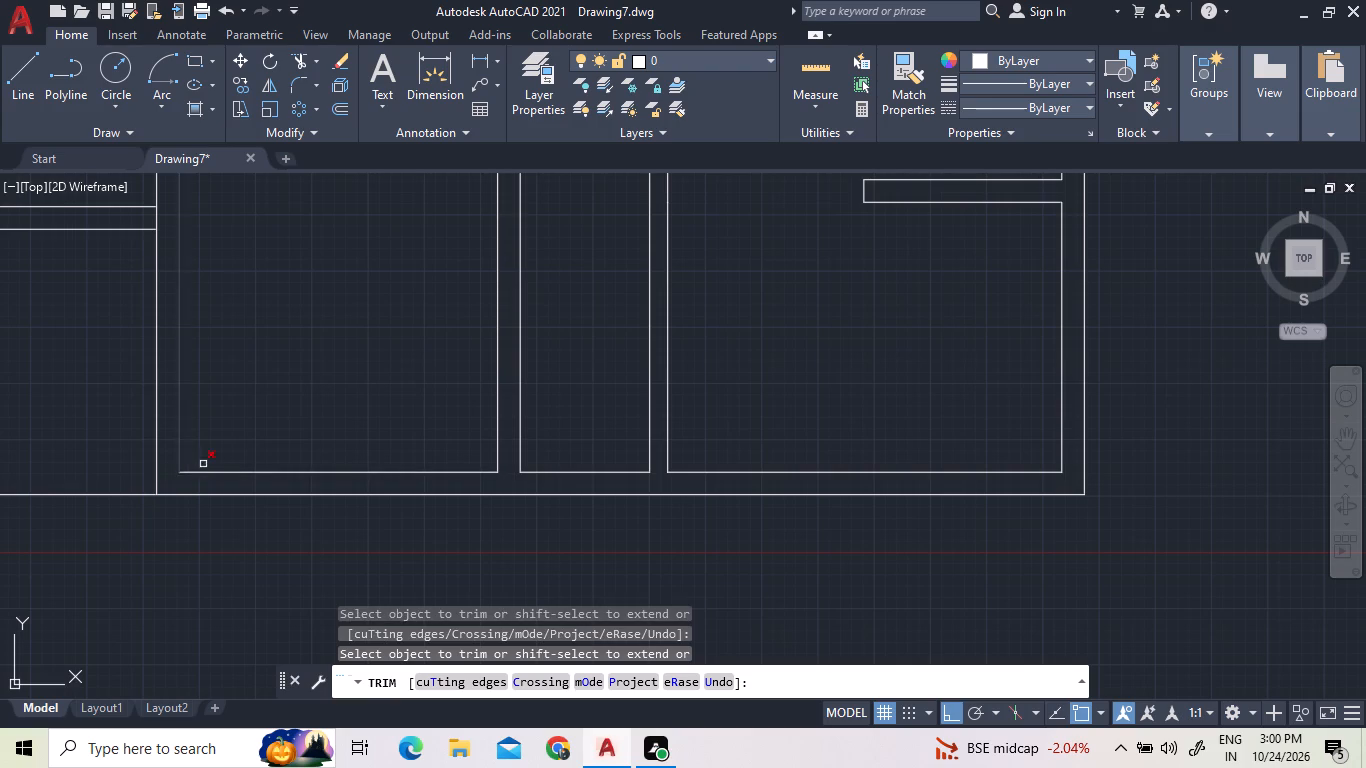
Extend both lines of the horizontal partition below the upper-right room leftward to the right face of the wall beside the left-hand rooms.
{"action": "scroll", "coordinate": [313, 466], "scroll_direction": "down", "scroll_amount": 3}
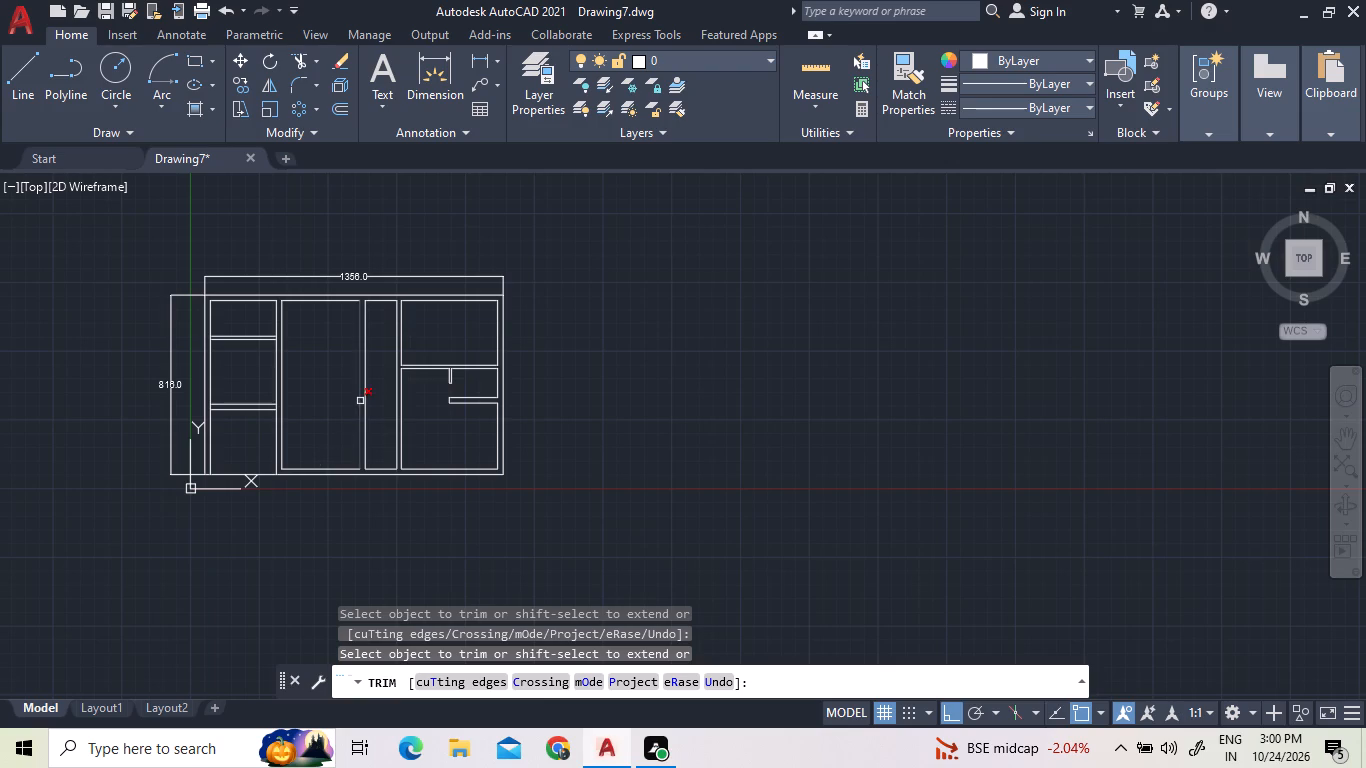
{"action": "scroll", "coordinate": [387, 370], "scroll_direction": "up", "scroll_amount": 3}
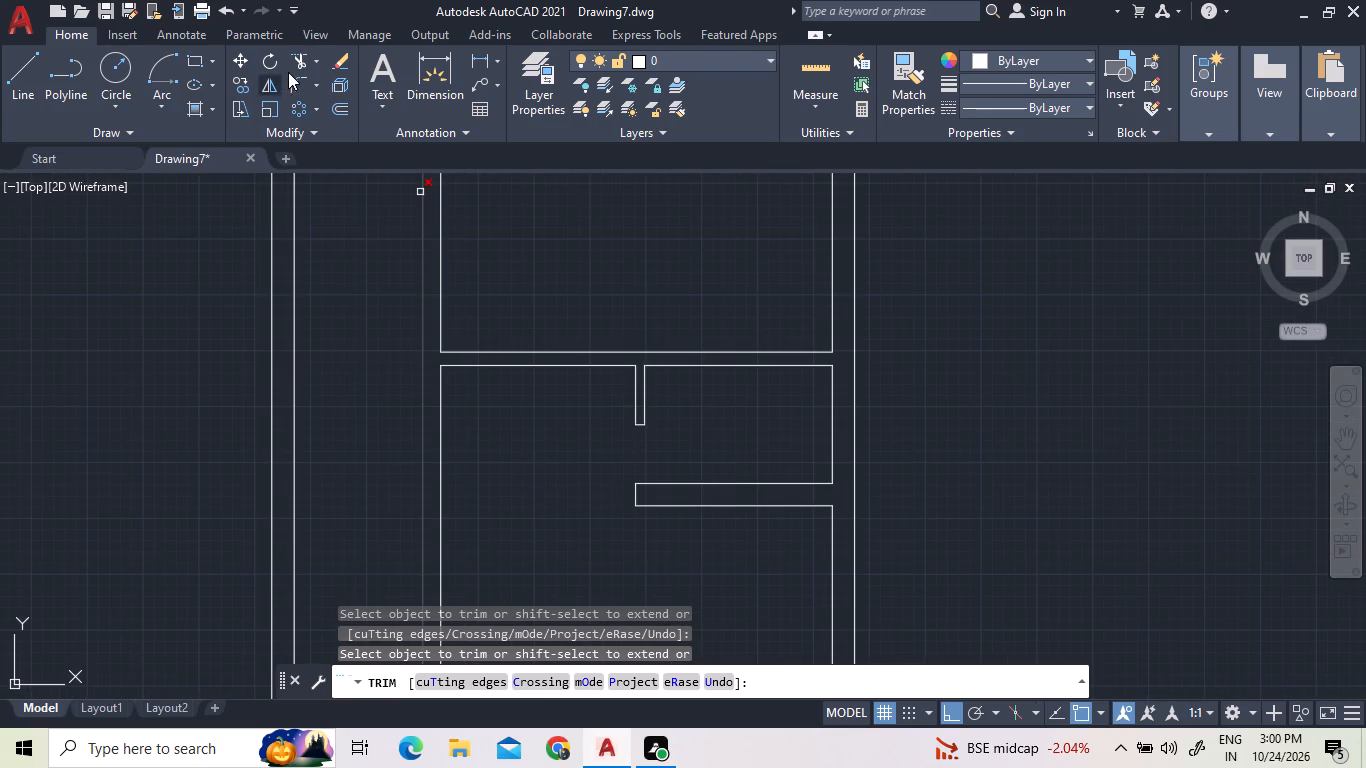
{"action": "left_click", "coordinate": [316, 60]}
{"action": "left_click", "coordinate": [329, 139]}
{"action": "left_click", "coordinate": [458, 366]}
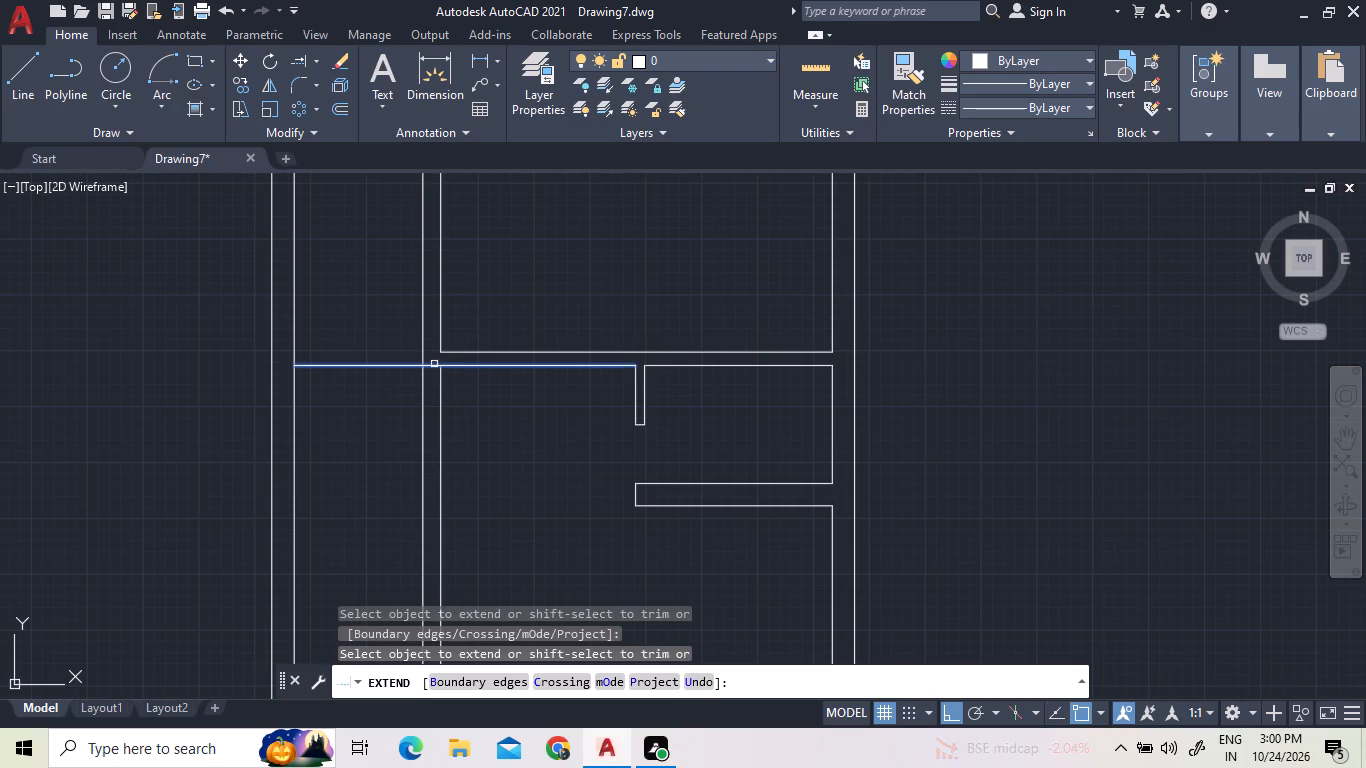
{"action": "left_click", "coordinate": [434, 364]}
{"action": "left_click", "coordinate": [396, 368]}
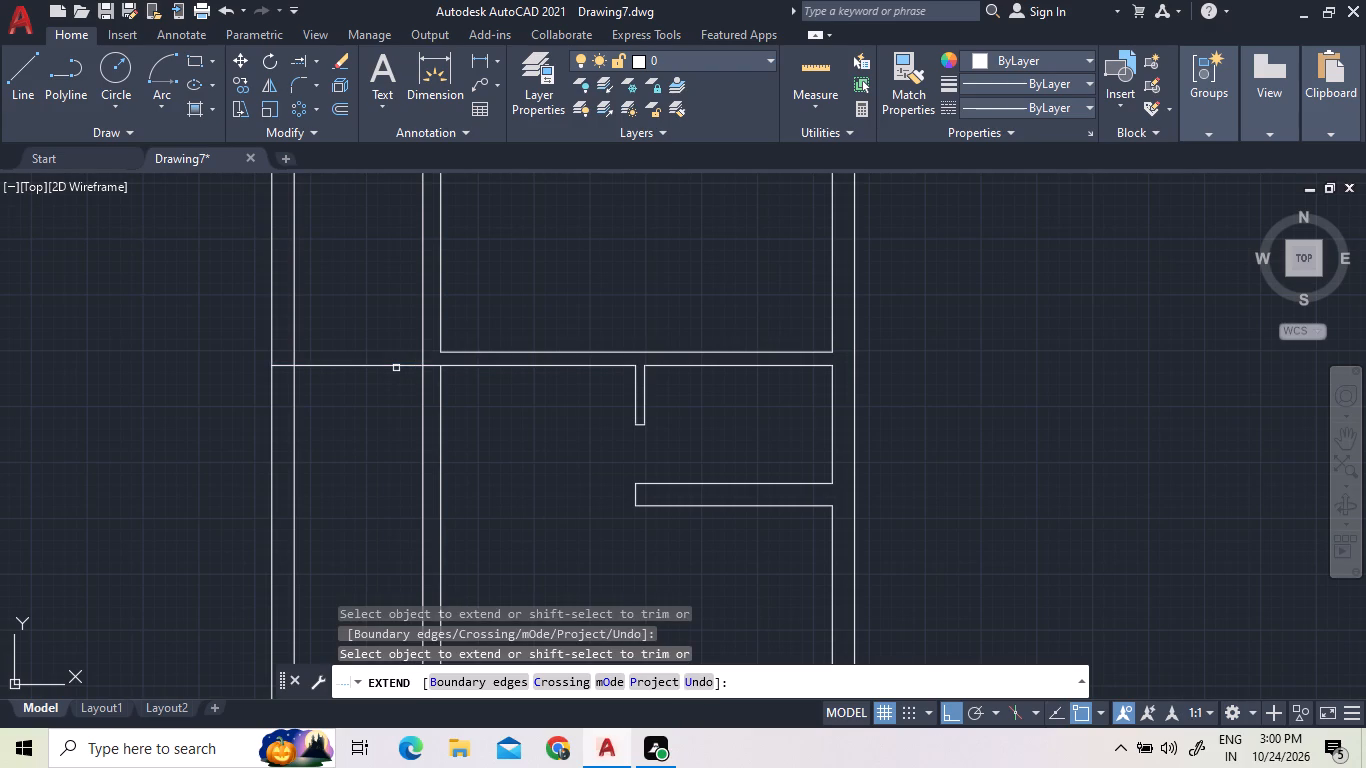
{"action": "scroll", "coordinate": [395, 368], "scroll_direction": "down", "scroll_amount": 2}
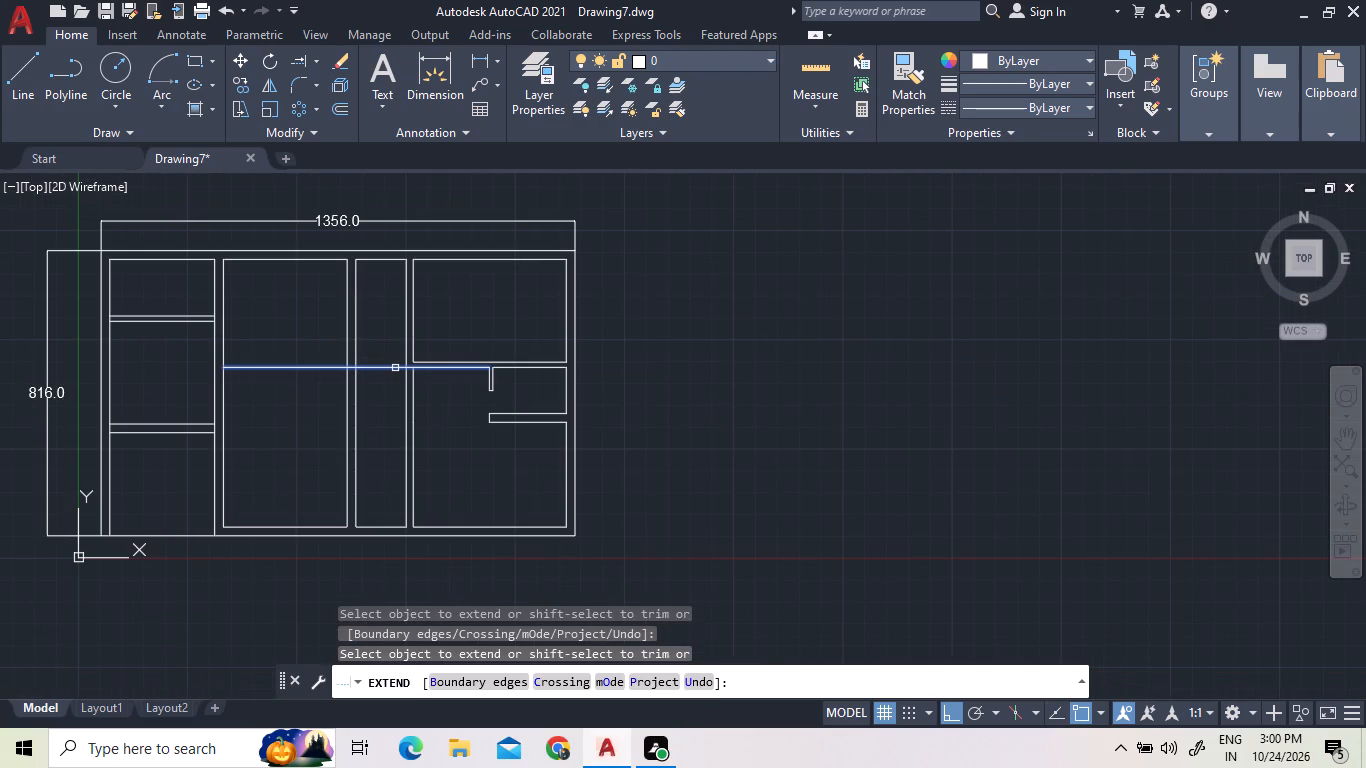
{"action": "left_click", "coordinate": [395, 368]}
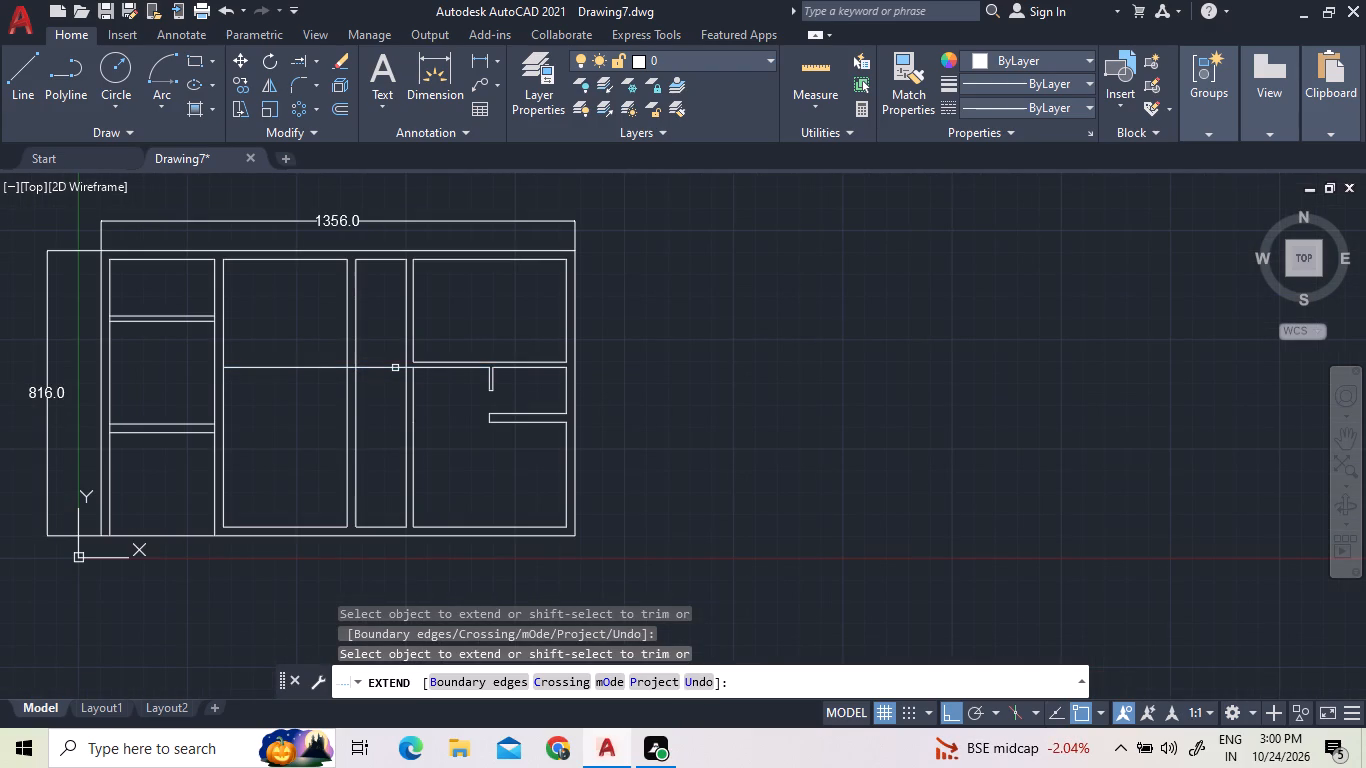
{"action": "left_click", "coordinate": [429, 360]}
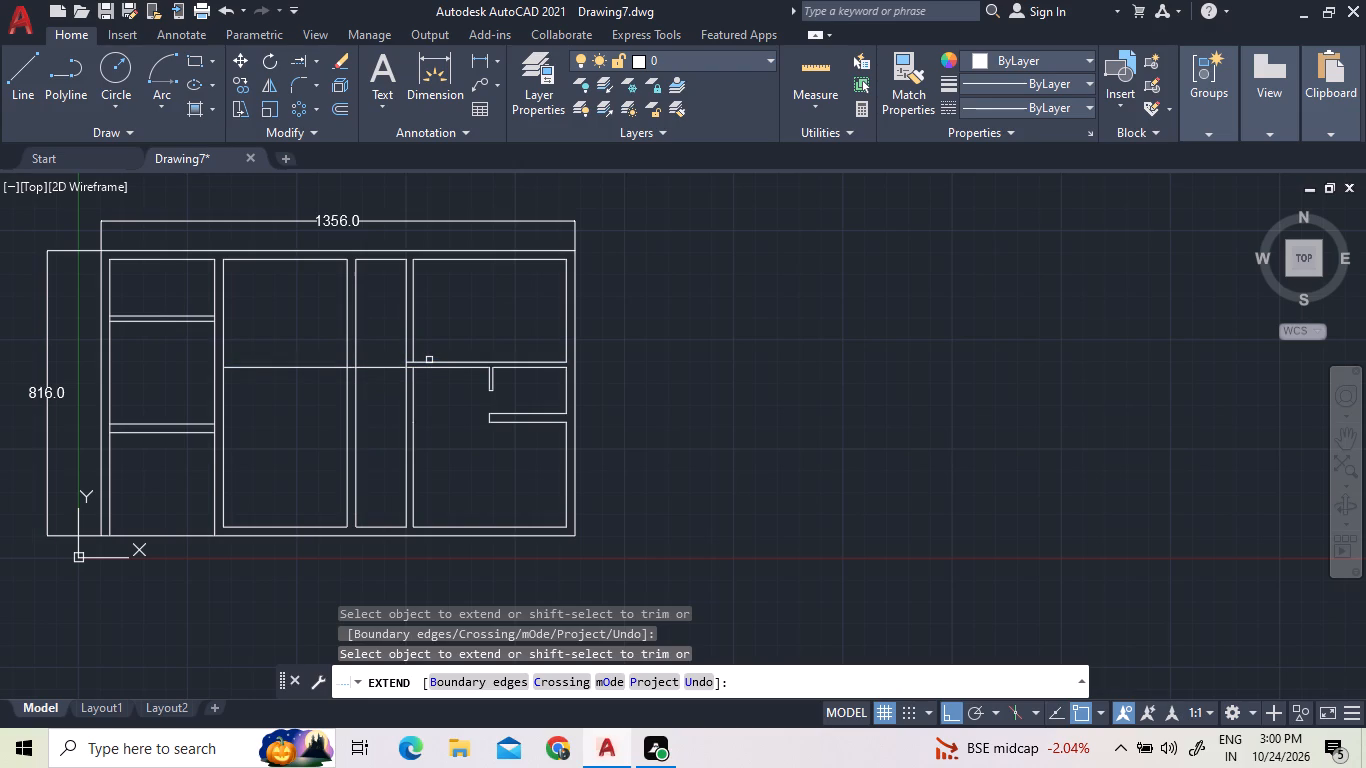
{"action": "triple_click", "coordinate": [429, 360]}
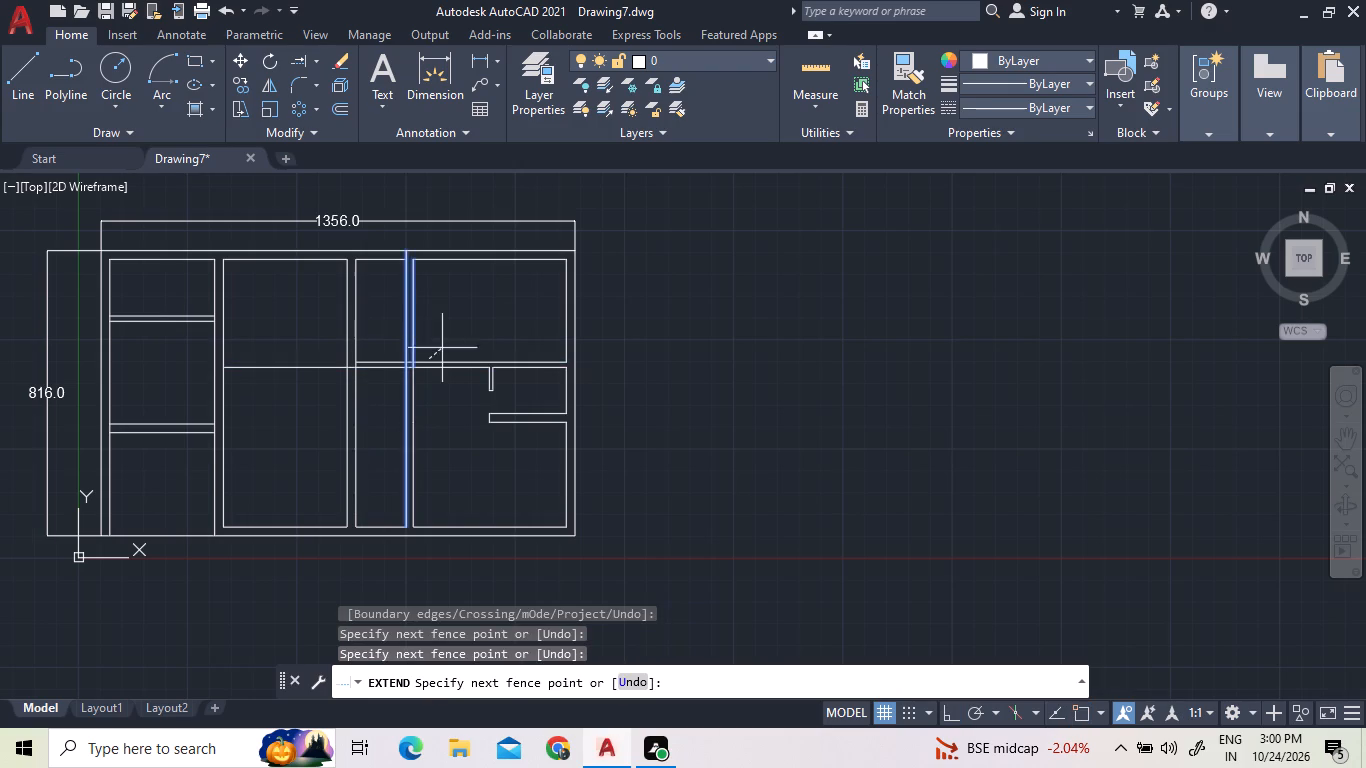
{"action": "left_click", "coordinate": [445, 349]}
{"action": "left_click", "coordinate": [376, 361]}
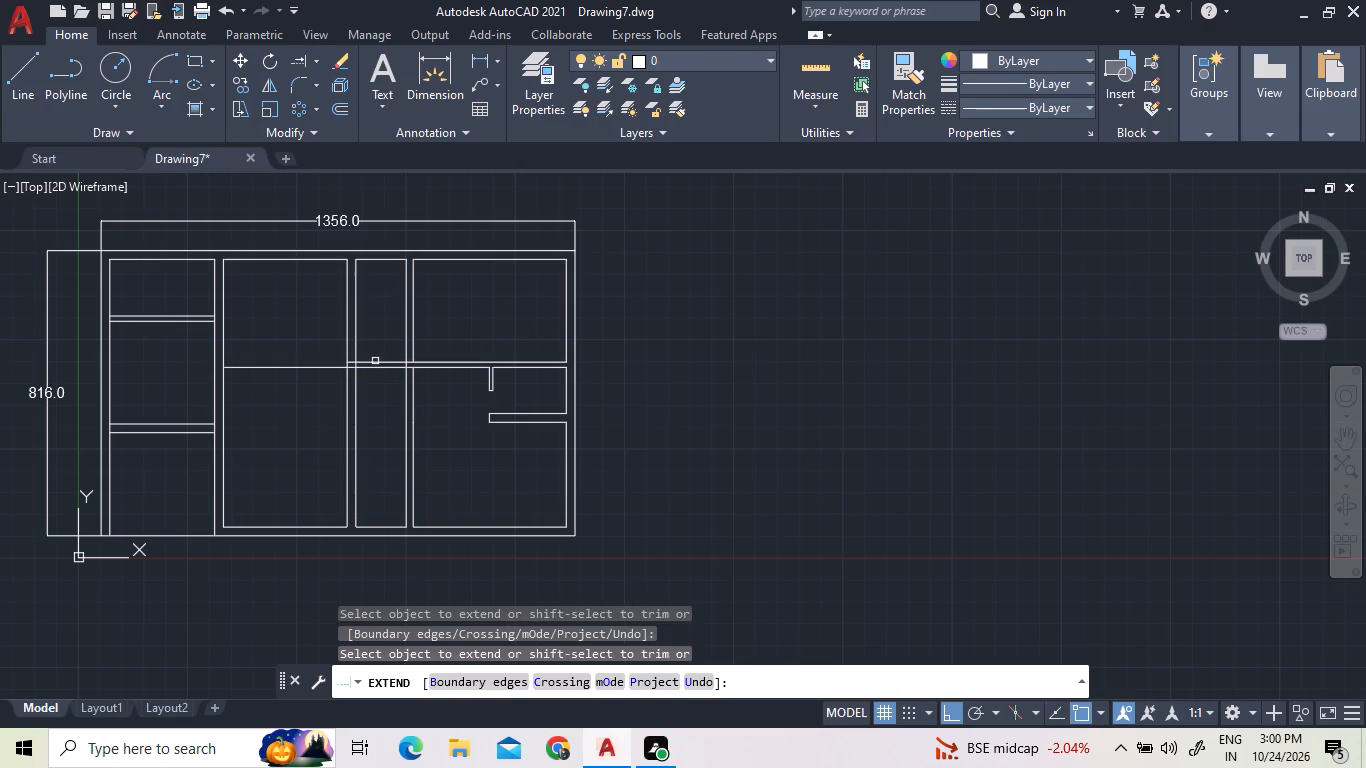
{"action": "left_click", "coordinate": [369, 361]}
Trim away both lines of the middle vertical partition below the extended horizontal partition, merging the two lower central spaces.
{"action": "left_click", "coordinate": [312, 56]}
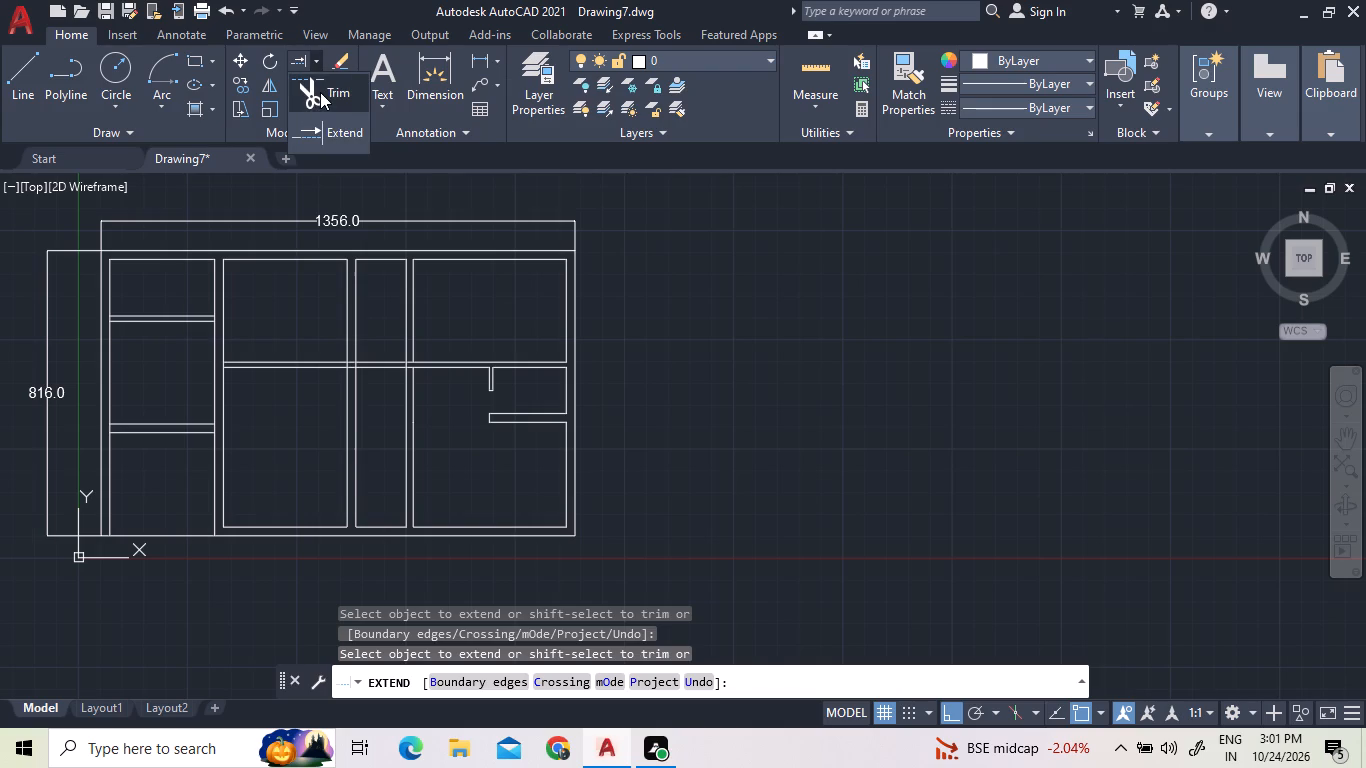
{"action": "left_click", "coordinate": [320, 92]}
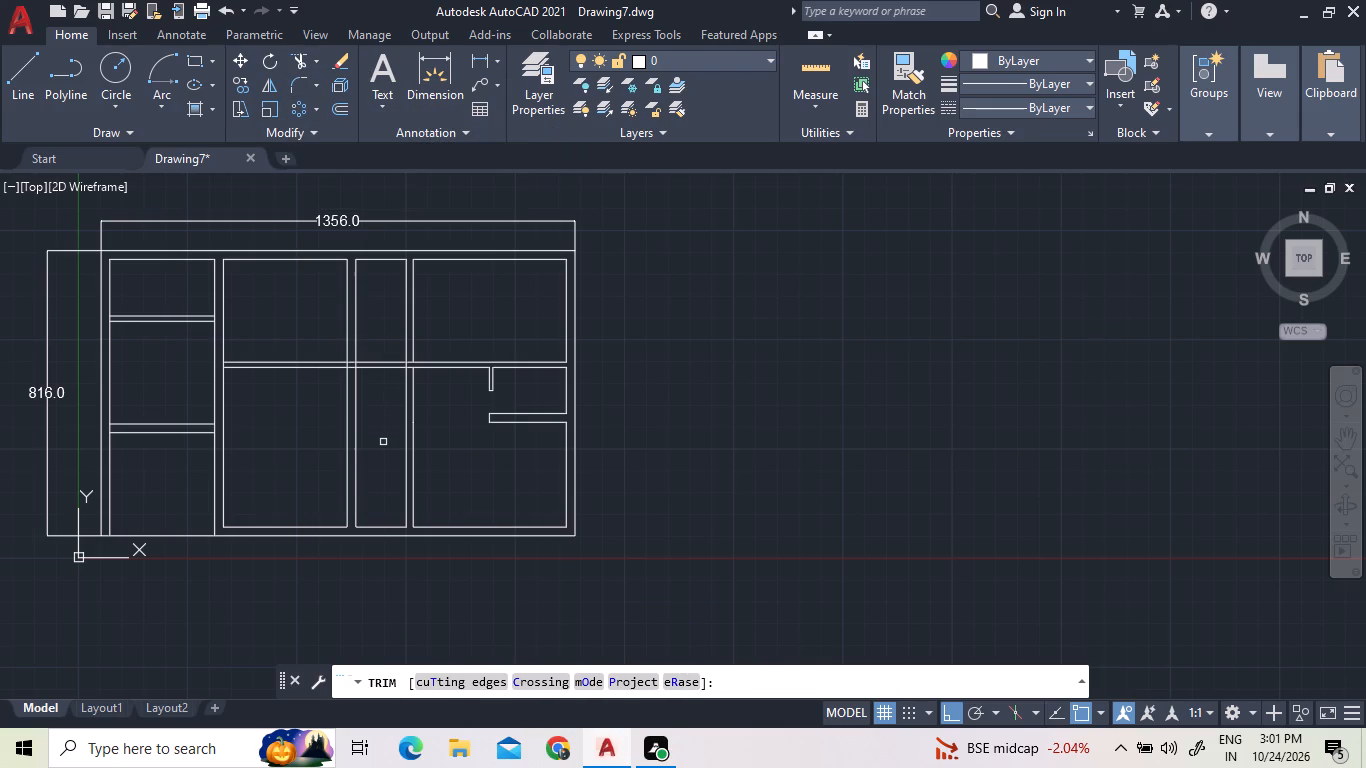
{"action": "left_click", "coordinate": [382, 437]}
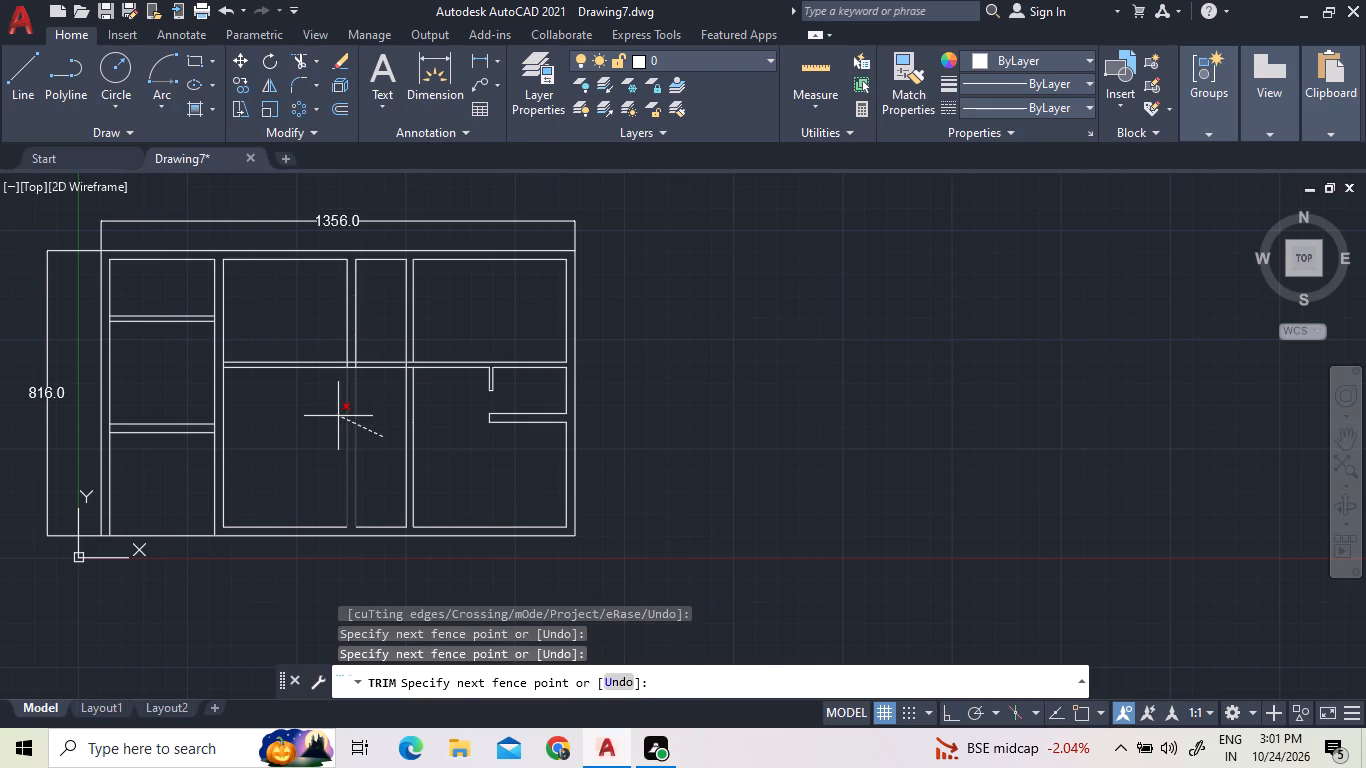
{"action": "left_click", "coordinate": [331, 426]}
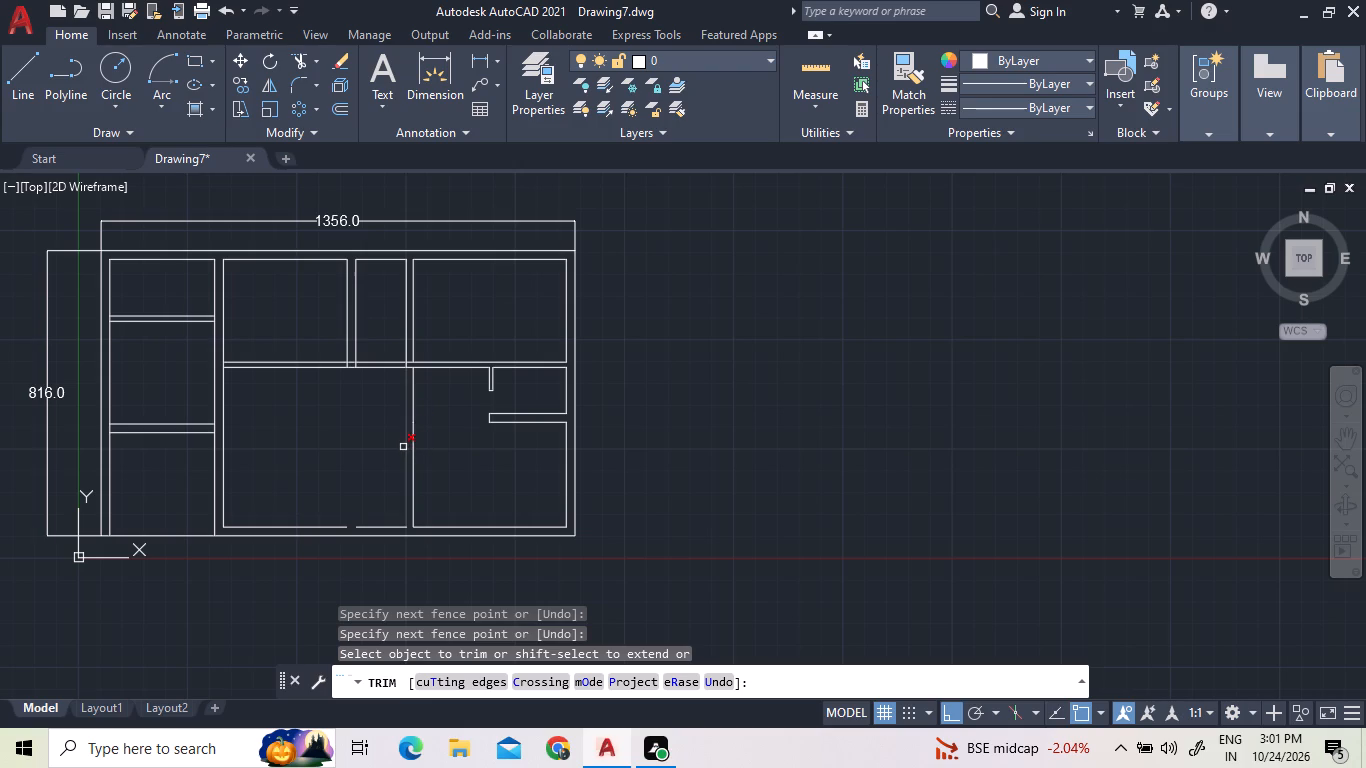
{"action": "right_click_drag", "start_coordinate": [332, 455], "coordinate": [326, 455]}
{"action": "right_click_drag", "start_coordinate": [326, 455], "coordinate": [321, 456]}
{"action": "left_click", "coordinate": [377, 179]}
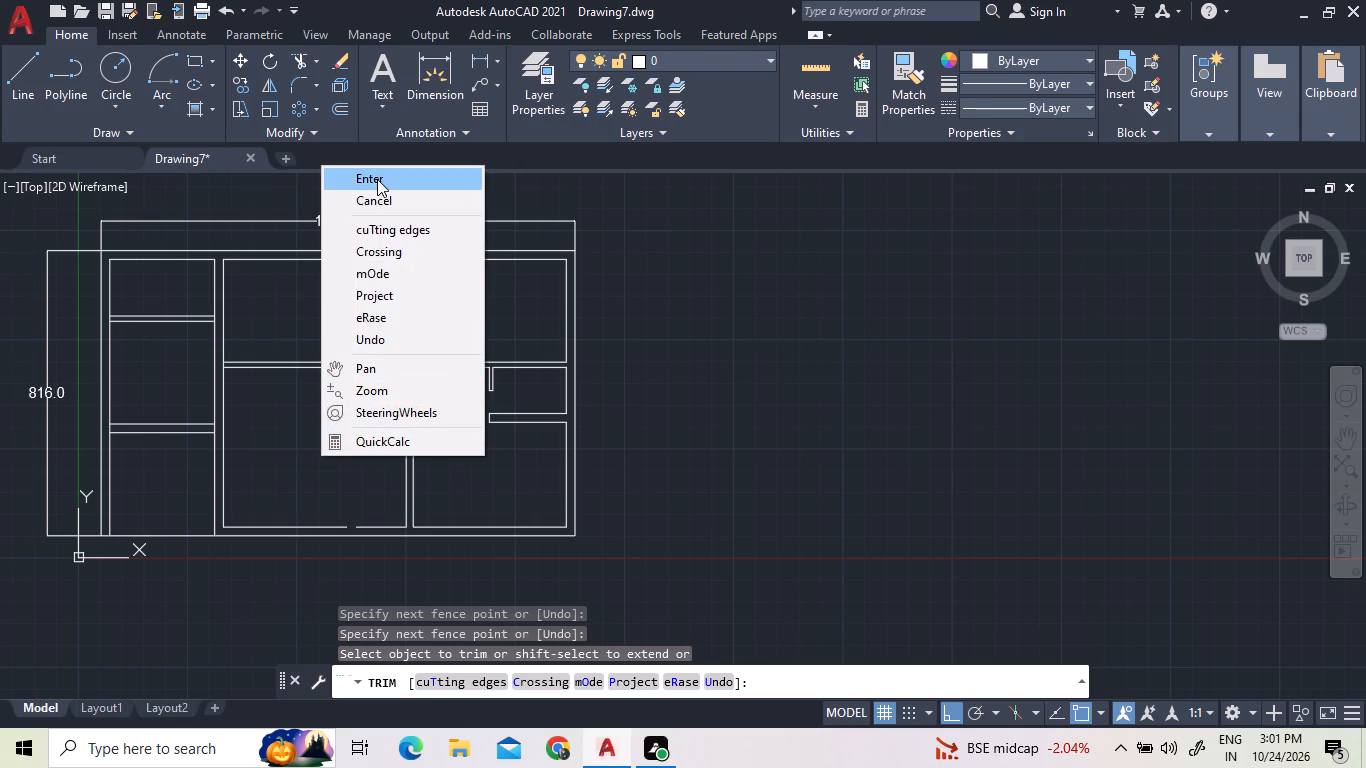
Join the two separated inner bottom wall lines of the merged lower central room into one line.
{"action": "left_click", "coordinate": [365, 528]}
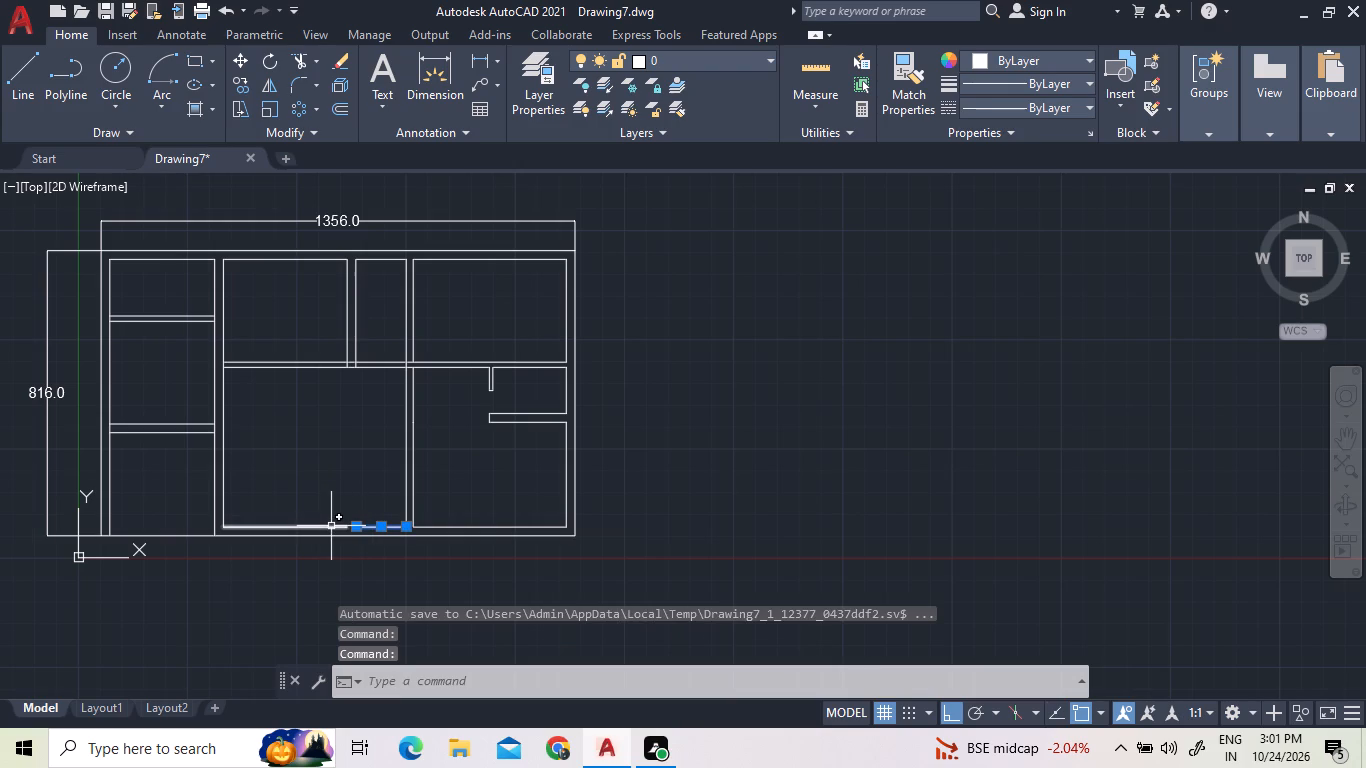
{"action": "left_click", "coordinate": [331, 527]}
{"action": "type", "text": "J"}
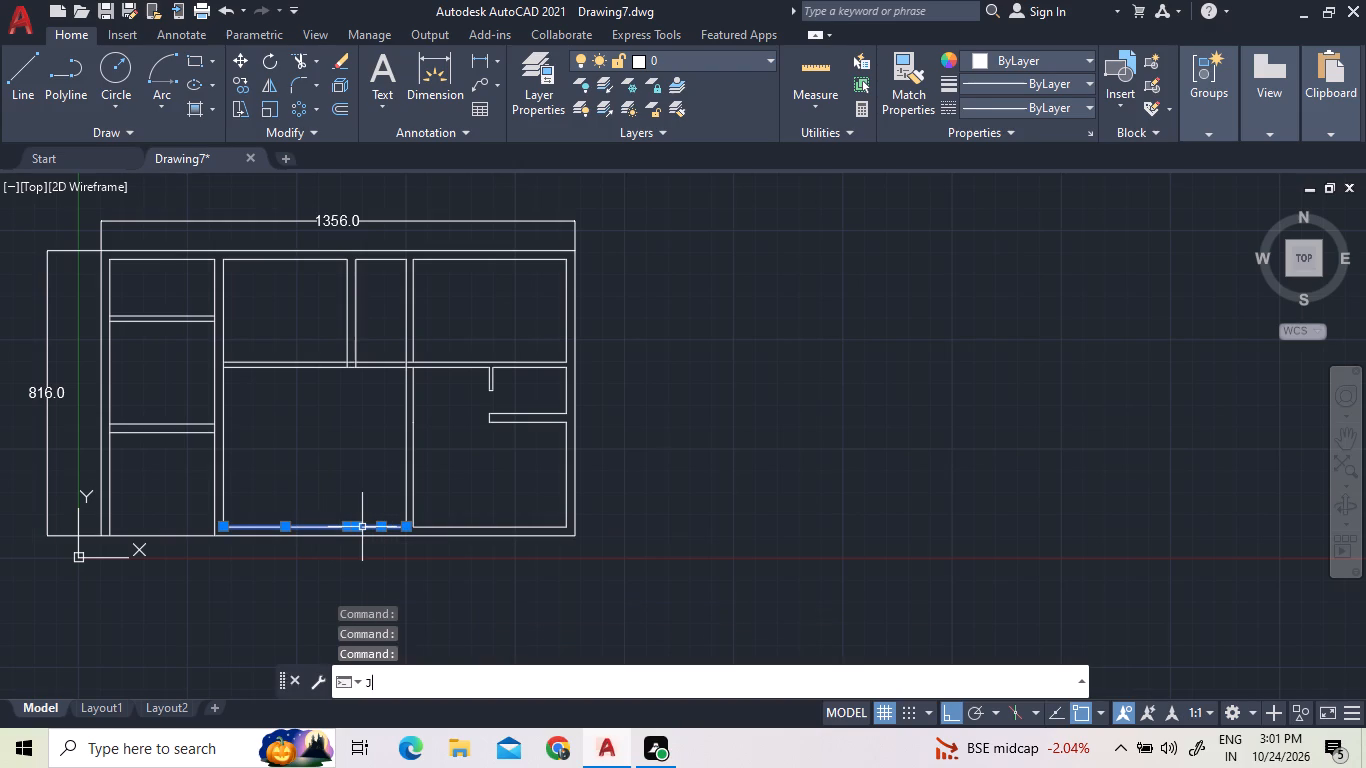
{"action": "key", "text": "space"}
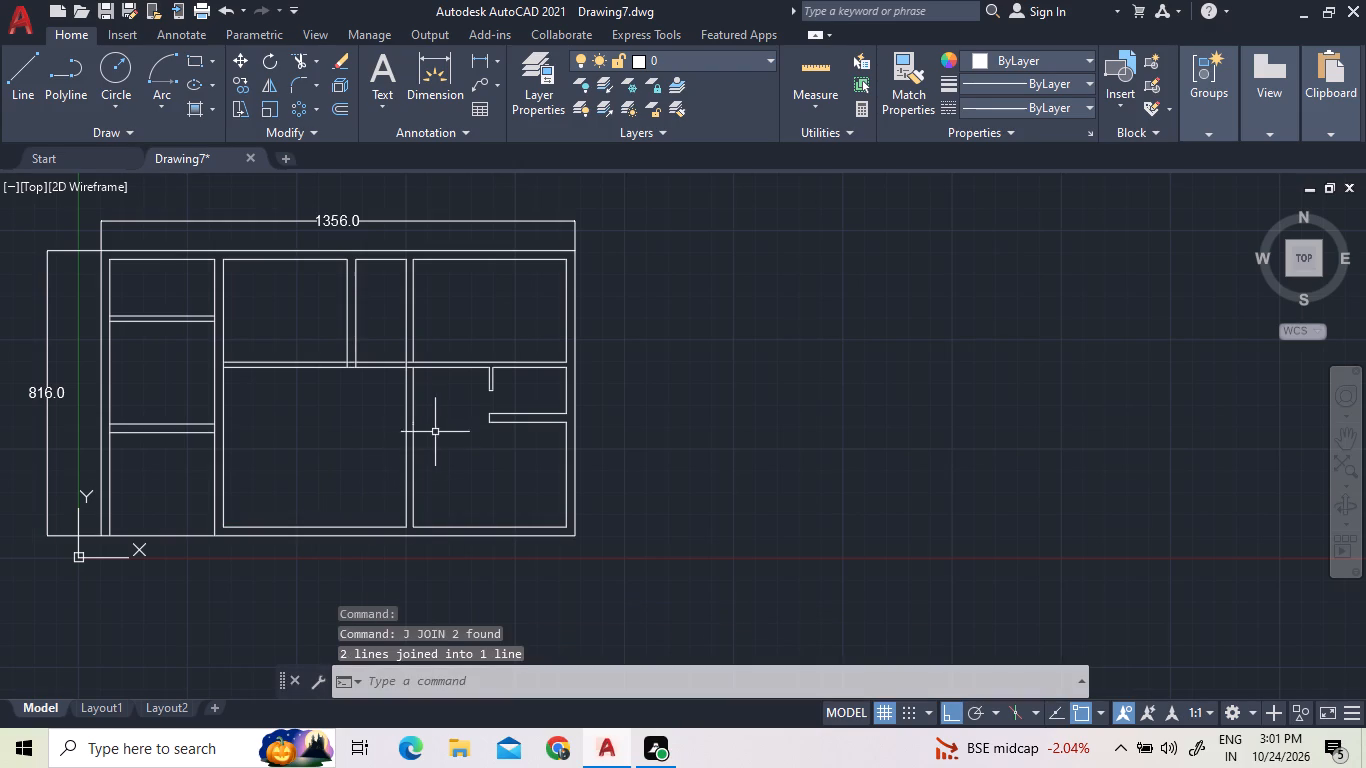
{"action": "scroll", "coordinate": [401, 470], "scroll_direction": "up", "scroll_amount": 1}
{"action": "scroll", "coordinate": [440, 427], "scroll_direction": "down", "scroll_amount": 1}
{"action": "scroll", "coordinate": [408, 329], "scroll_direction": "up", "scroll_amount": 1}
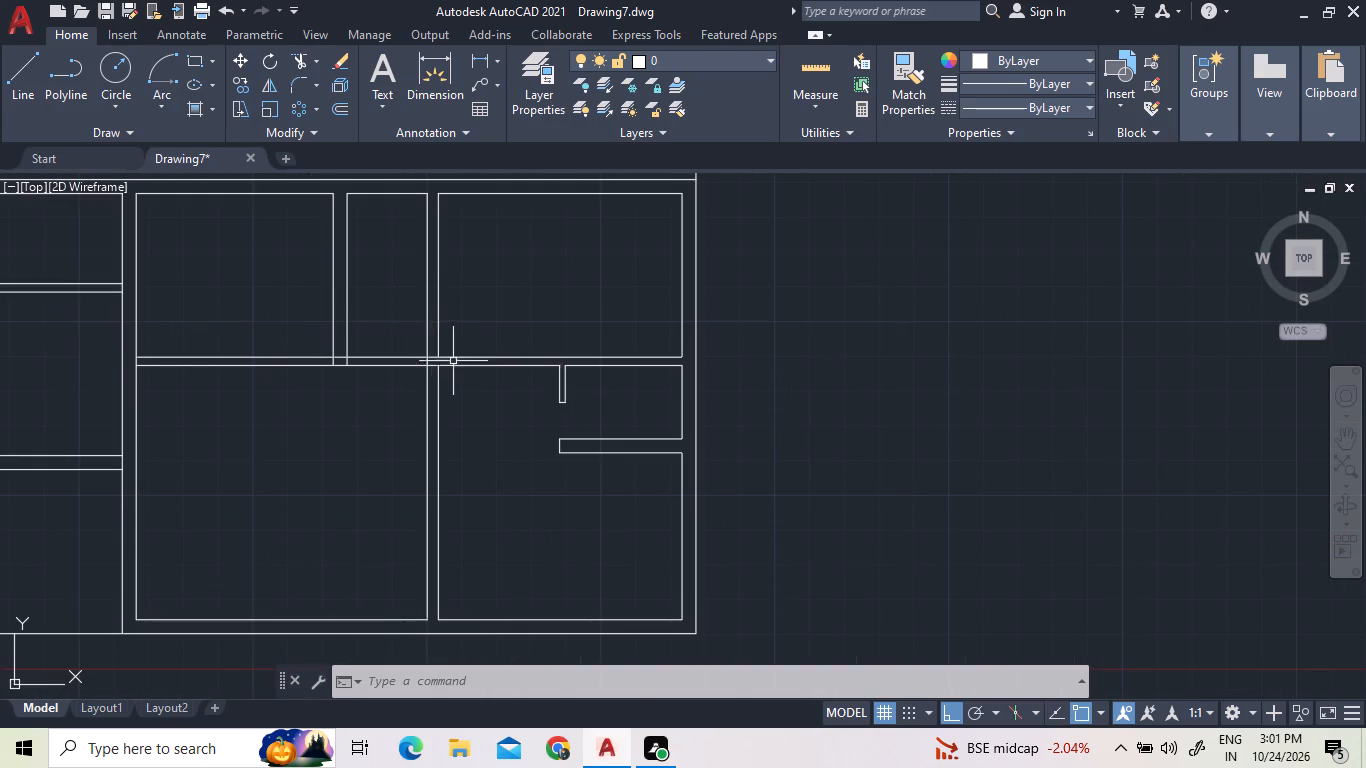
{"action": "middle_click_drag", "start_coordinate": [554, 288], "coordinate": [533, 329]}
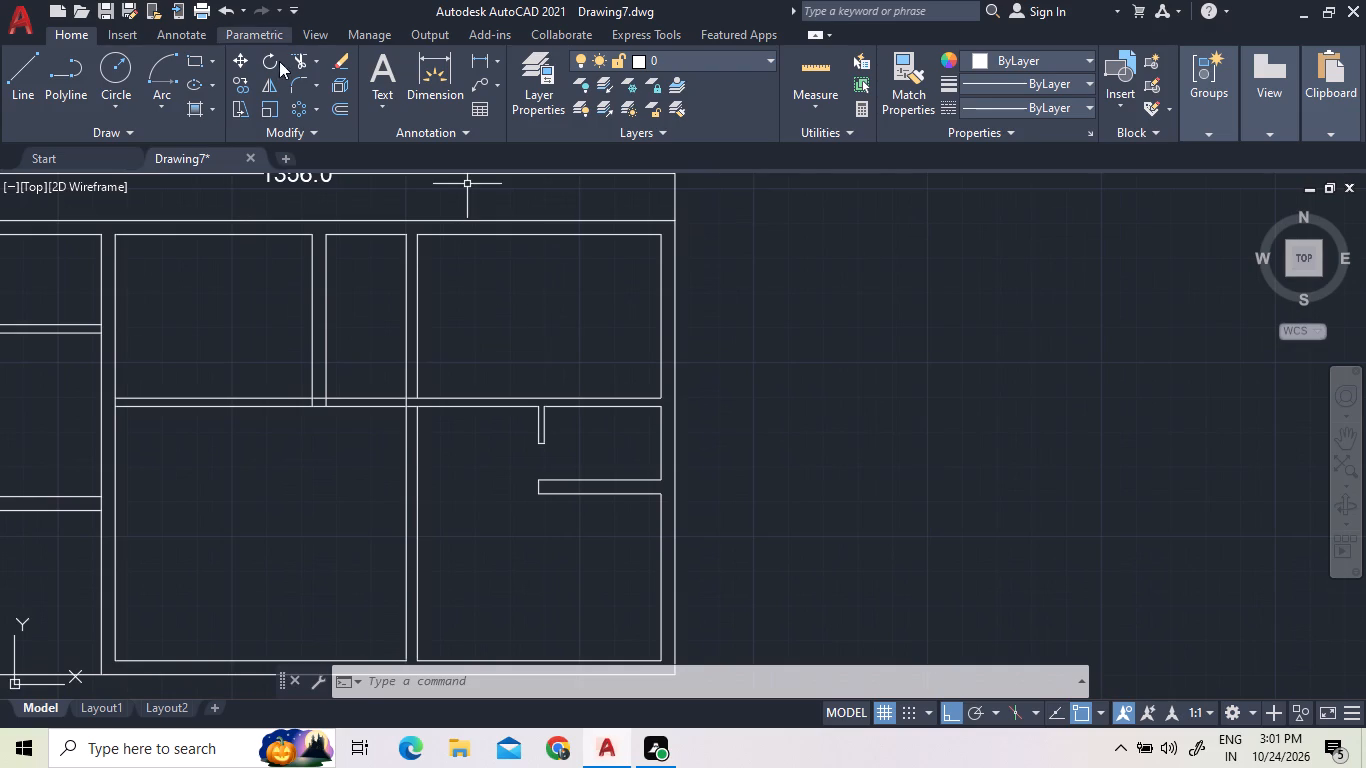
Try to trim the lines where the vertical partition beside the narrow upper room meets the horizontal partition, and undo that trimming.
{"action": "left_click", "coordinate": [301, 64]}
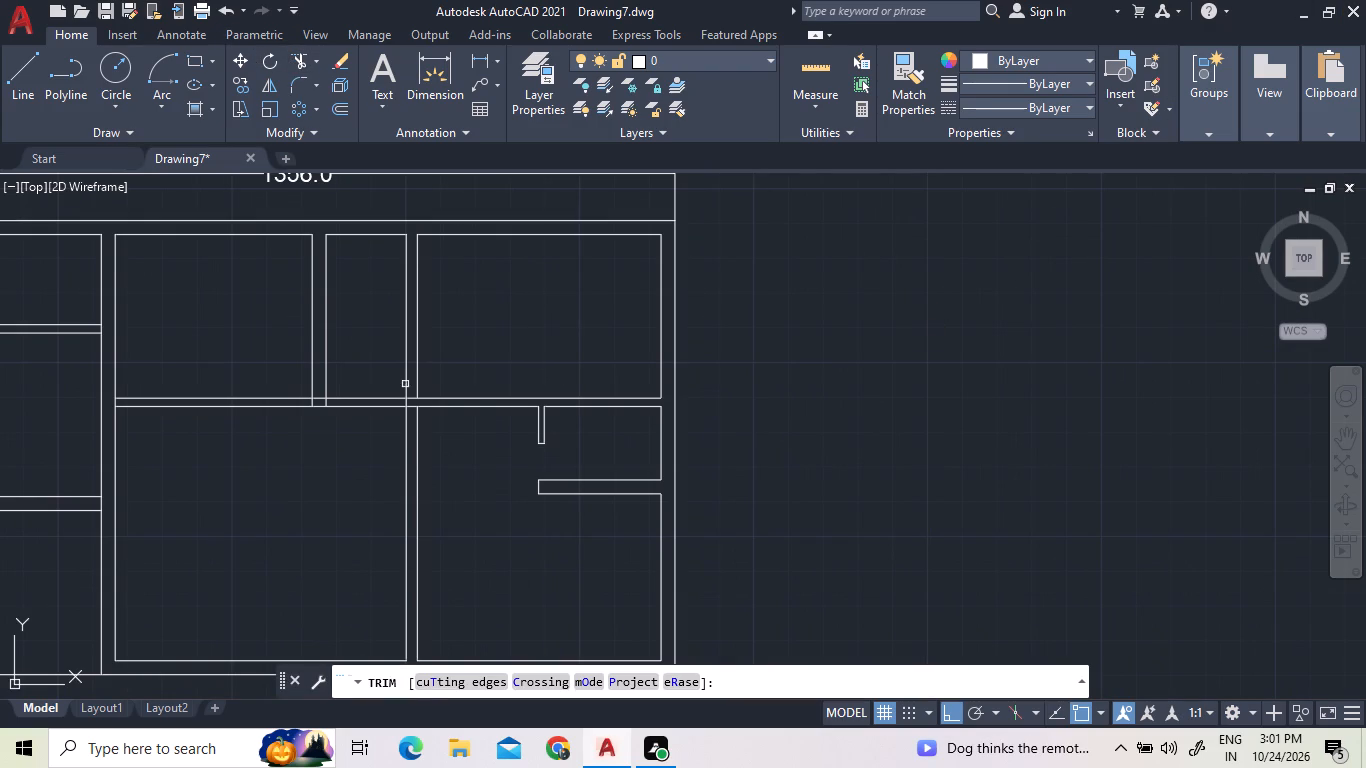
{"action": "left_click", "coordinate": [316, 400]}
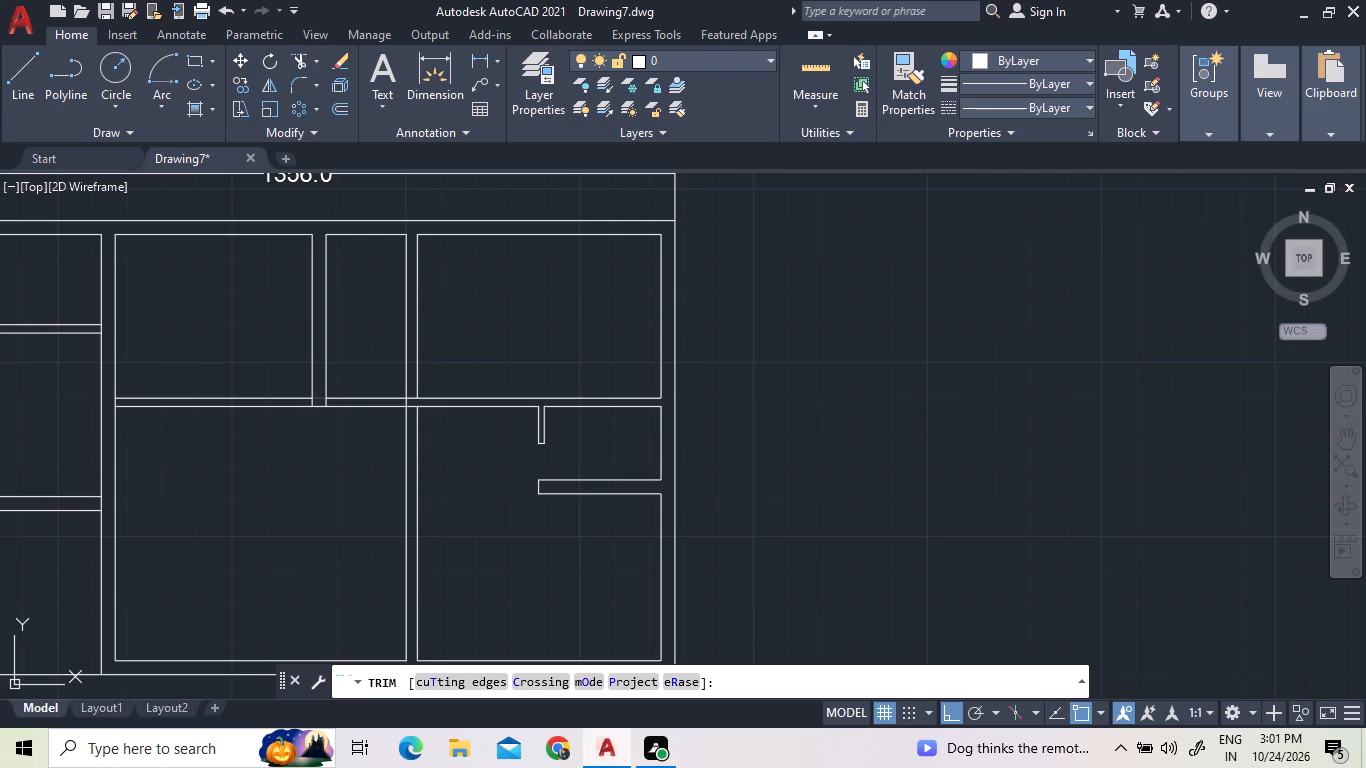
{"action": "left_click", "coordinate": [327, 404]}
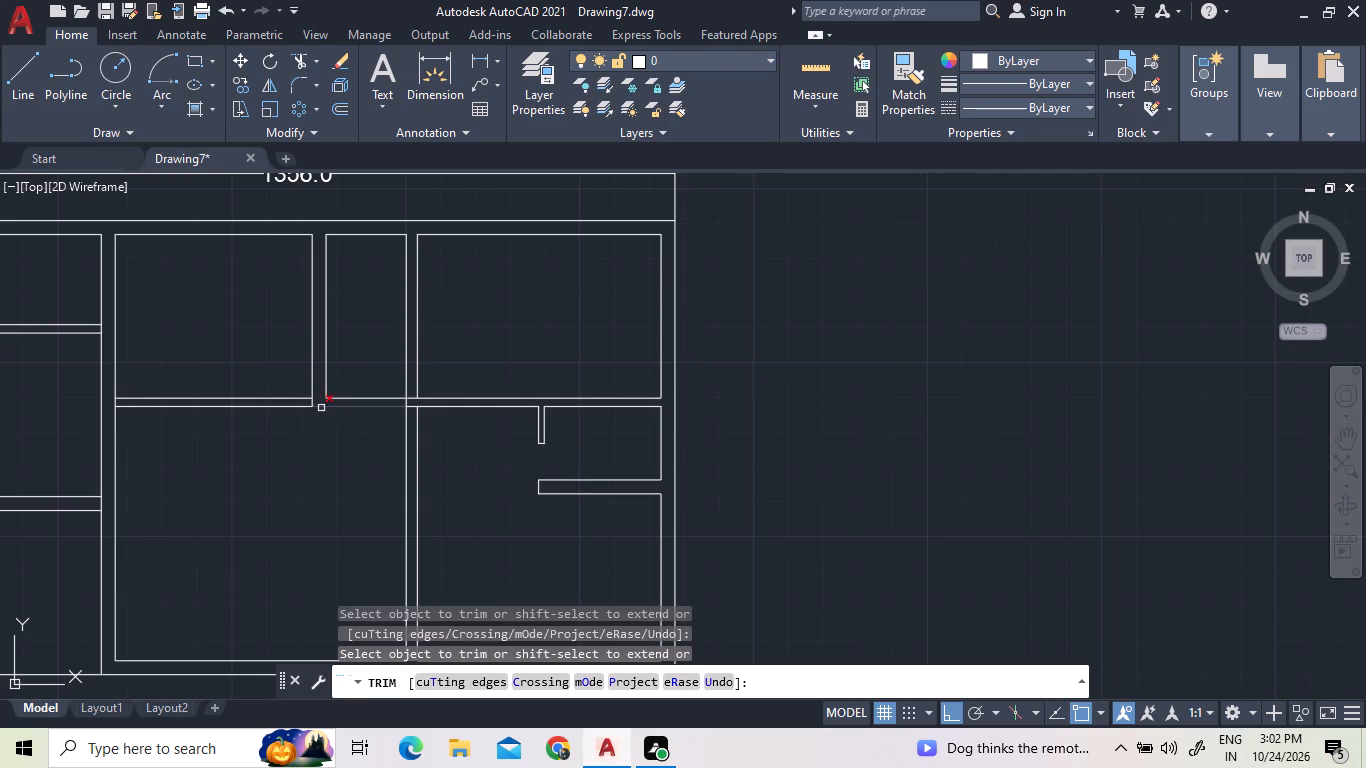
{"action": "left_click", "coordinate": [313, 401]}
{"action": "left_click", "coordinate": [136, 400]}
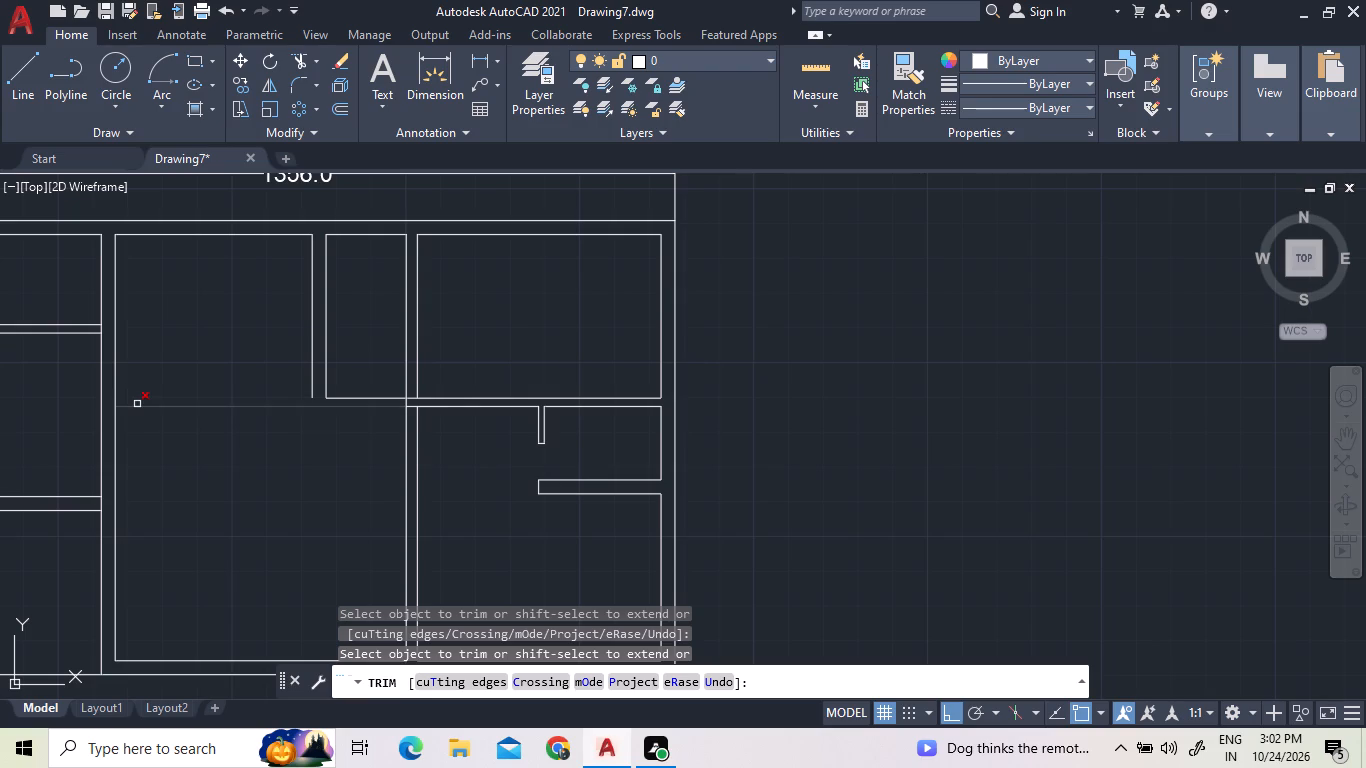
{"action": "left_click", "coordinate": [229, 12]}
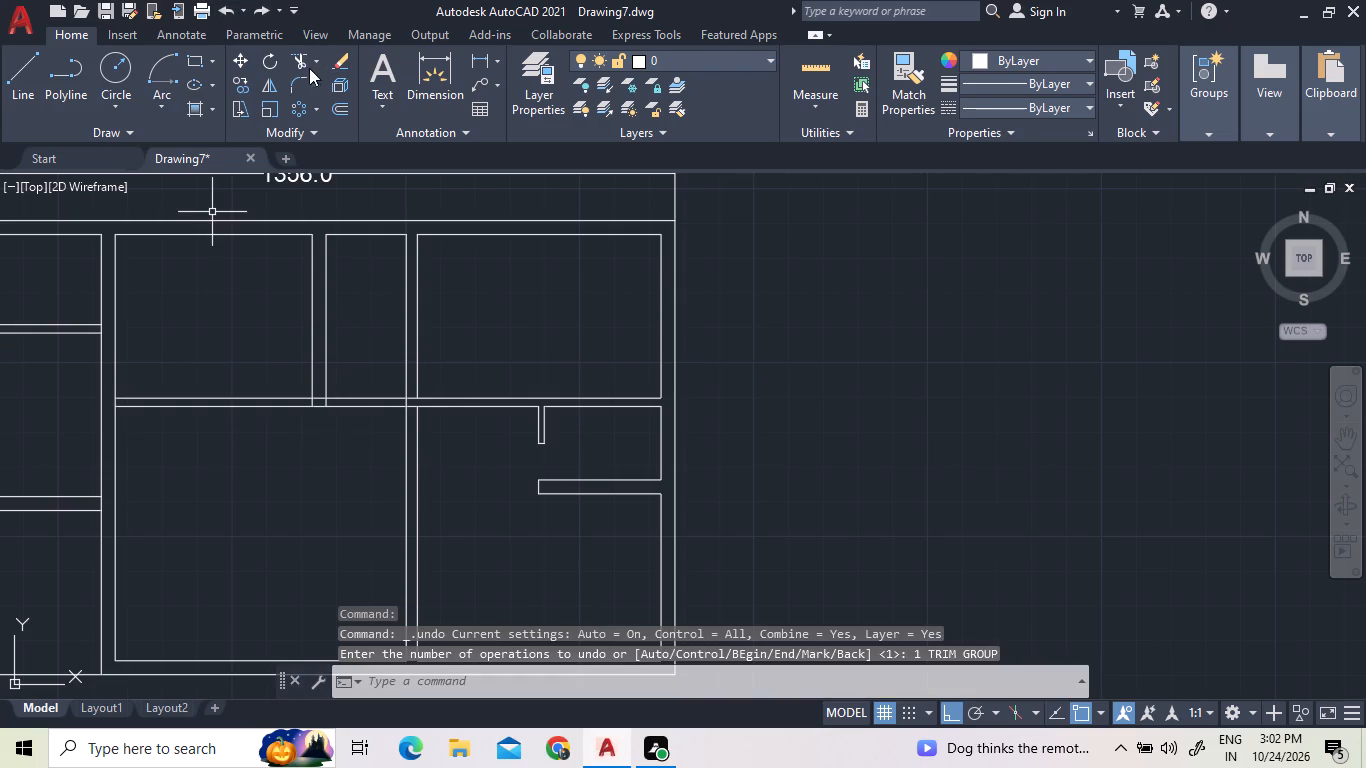
Trim the horizontal partition's upper line across the vertical partition left of the narrow upper room, plus that partition's right-hand stub.
{"action": "left_click", "coordinate": [300, 66]}
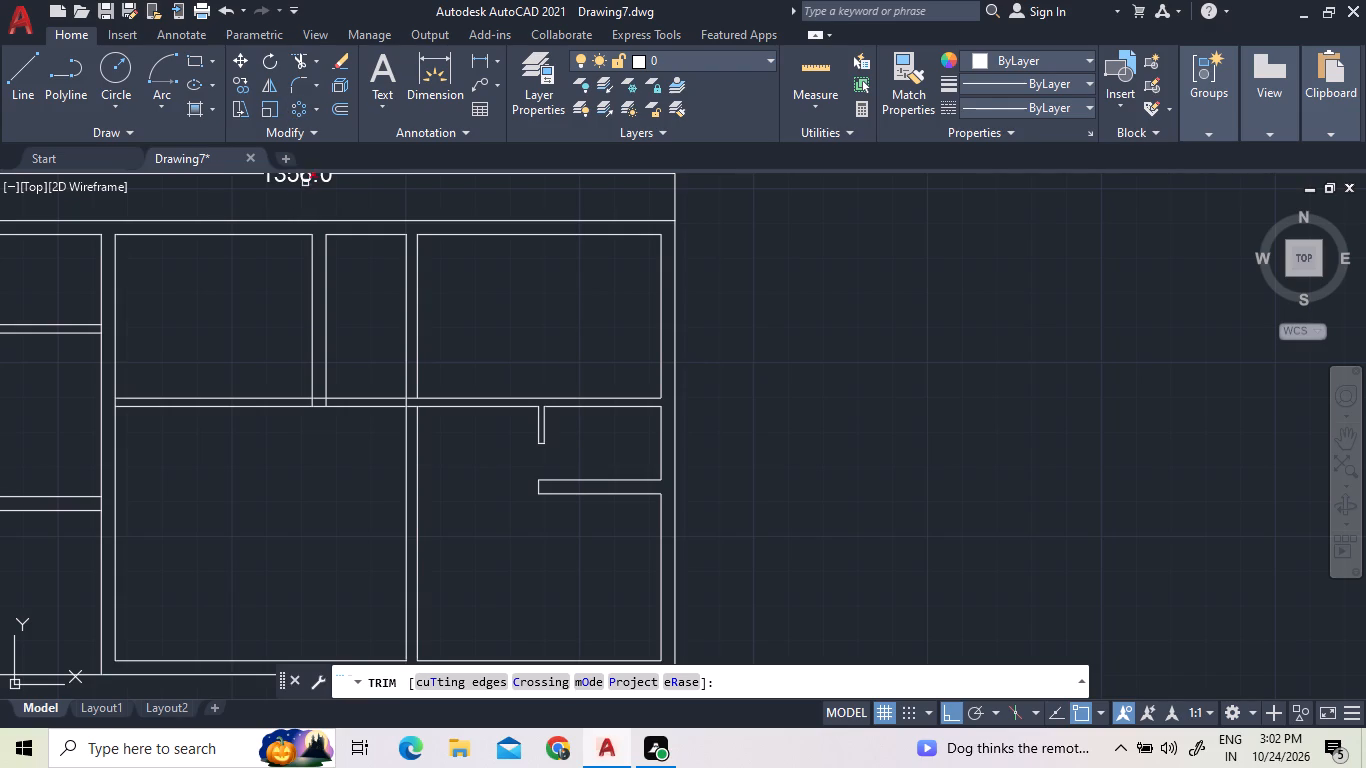
{"action": "left_click", "coordinate": [316, 401]}
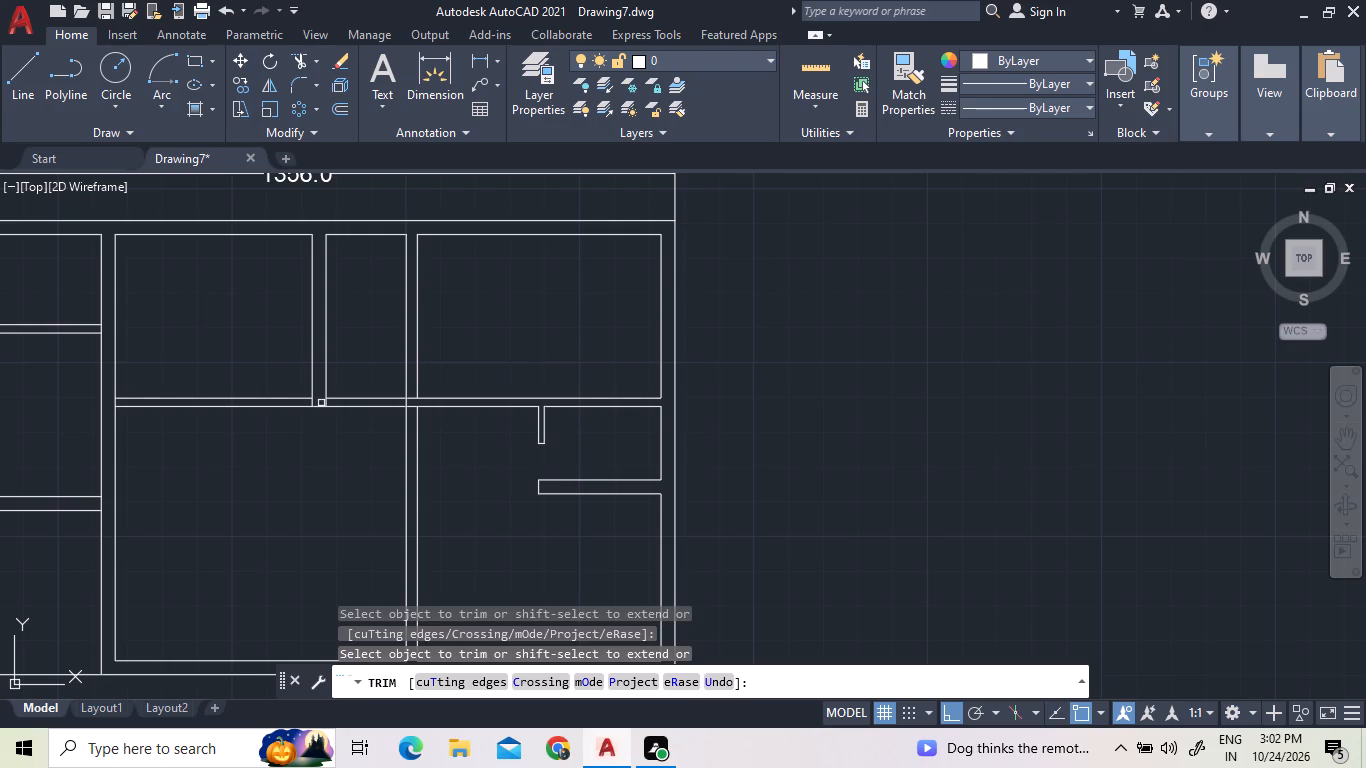
{"action": "left_click", "coordinate": [325, 402]}
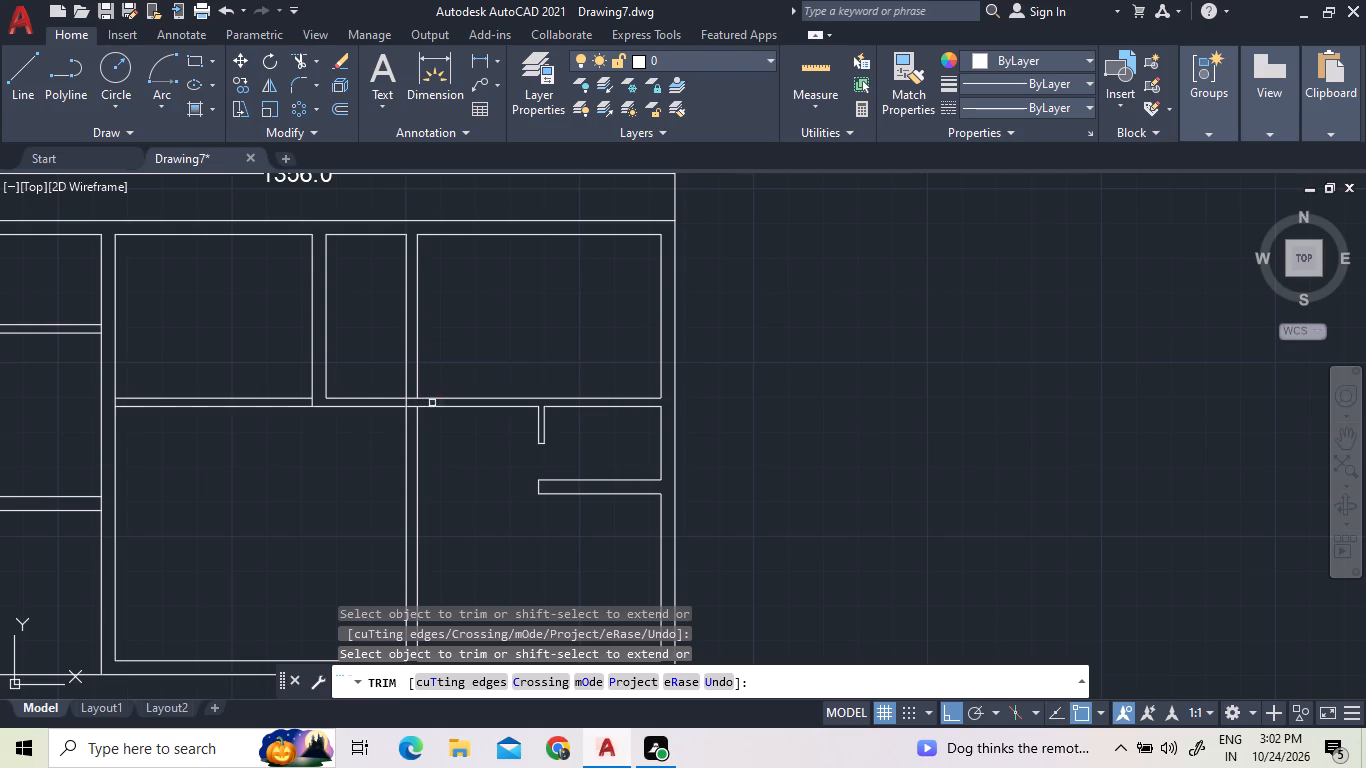
{"action": "right_click", "coordinate": [553, 310]}
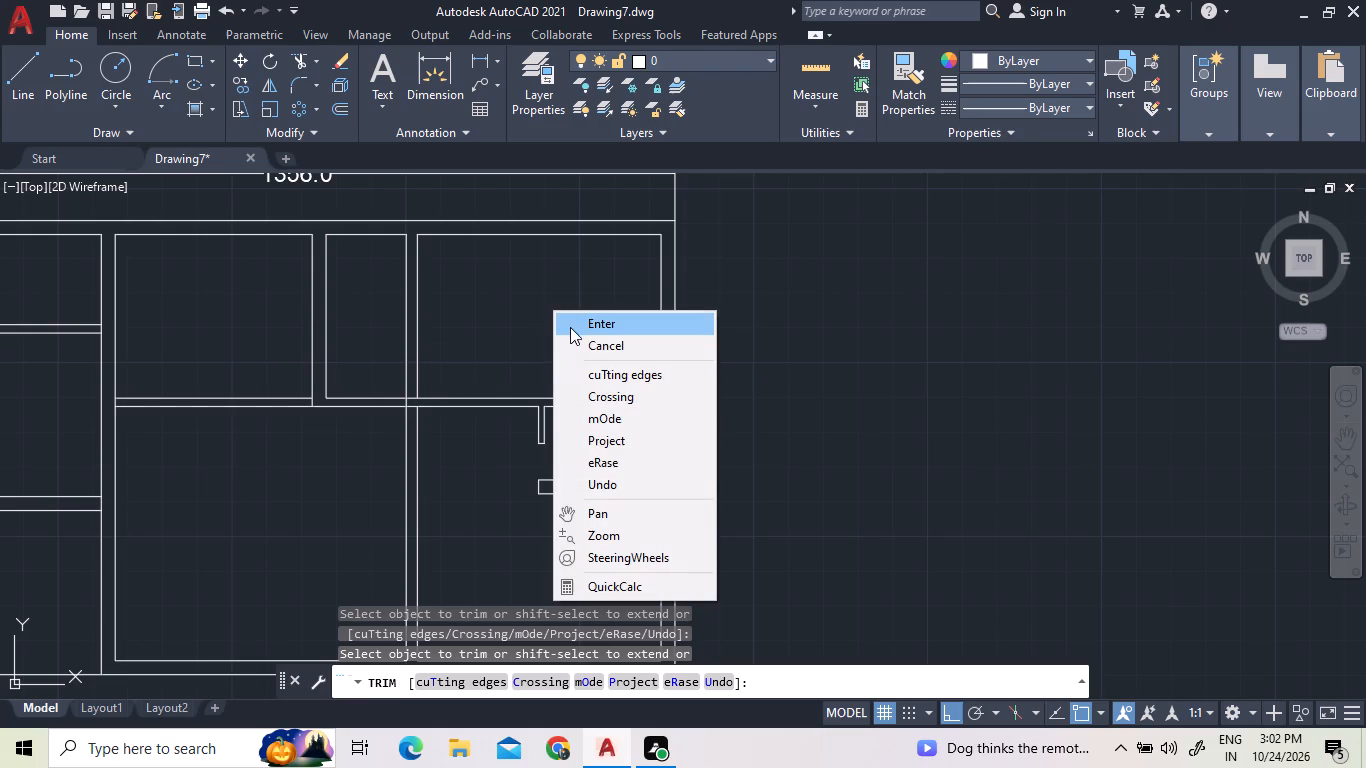
{"action": "left_click", "coordinate": [570, 327]}
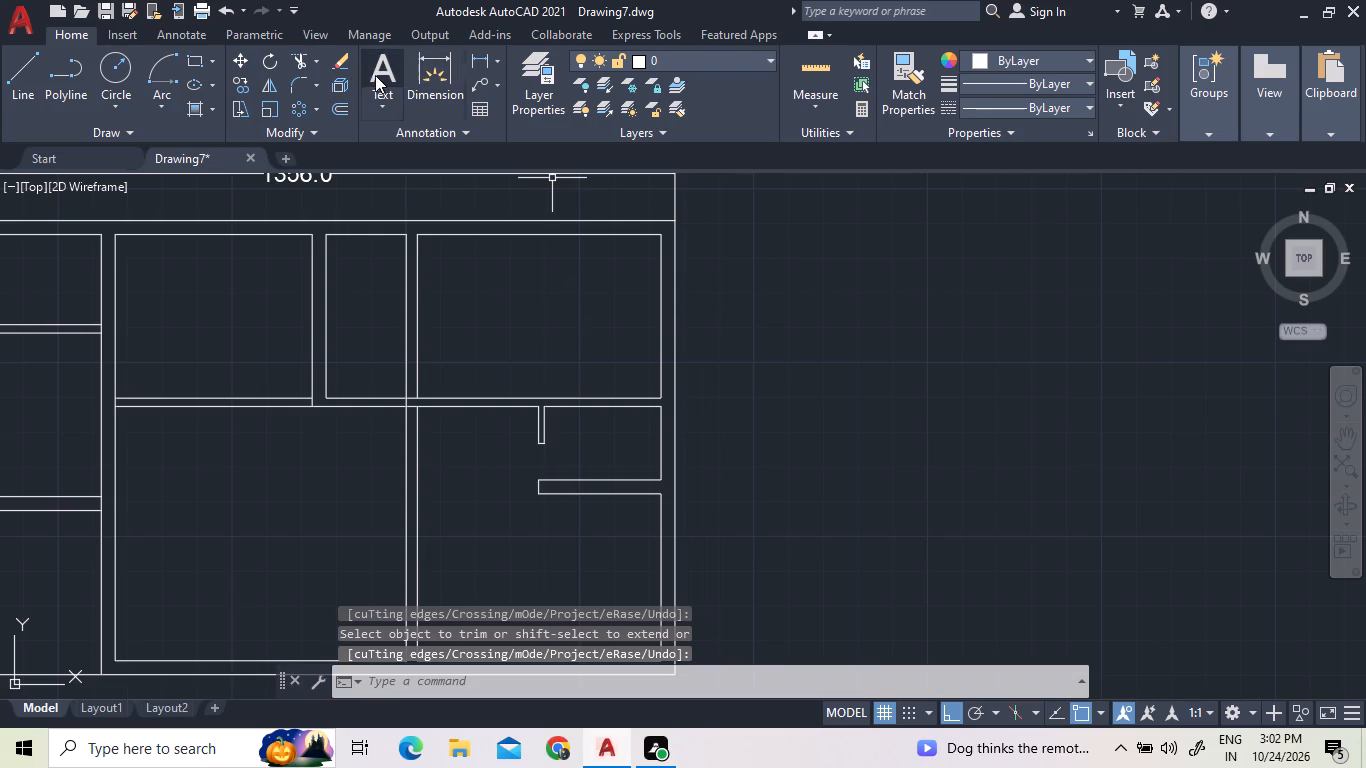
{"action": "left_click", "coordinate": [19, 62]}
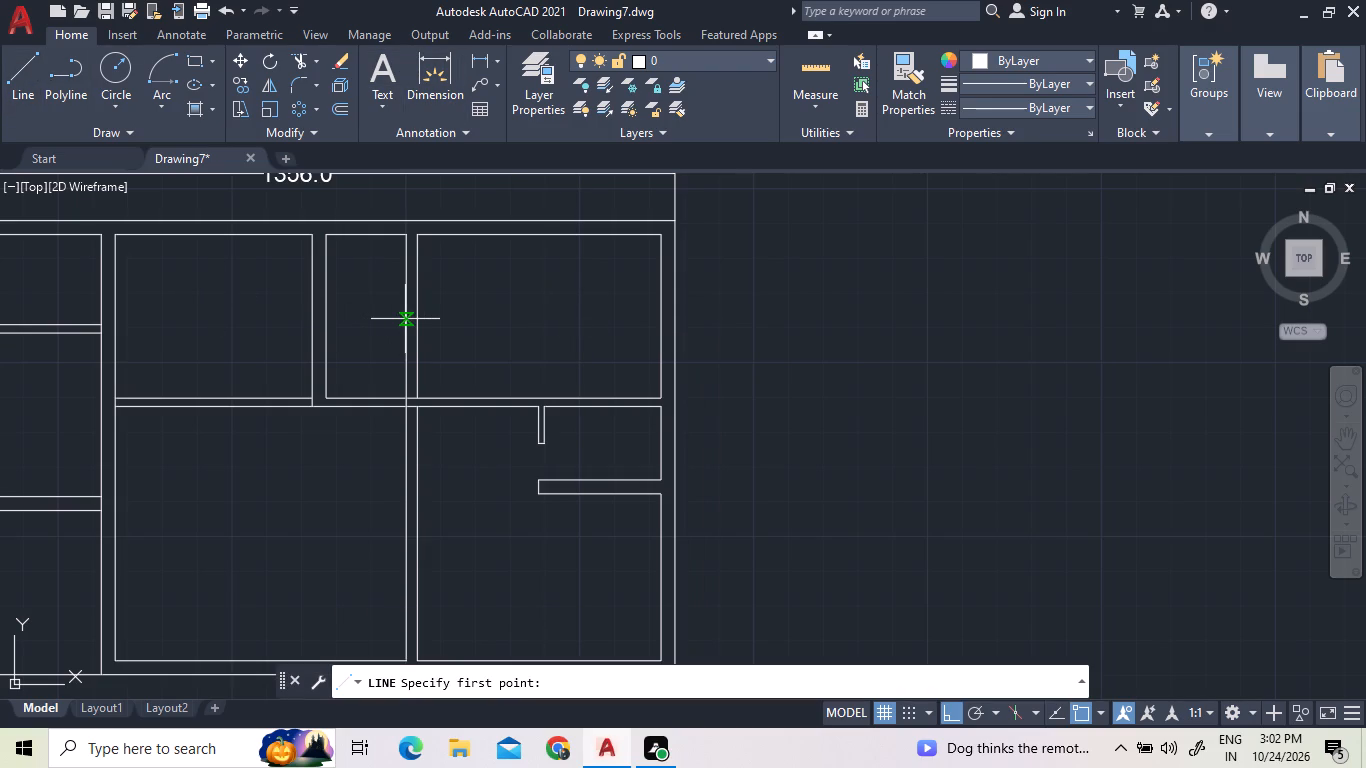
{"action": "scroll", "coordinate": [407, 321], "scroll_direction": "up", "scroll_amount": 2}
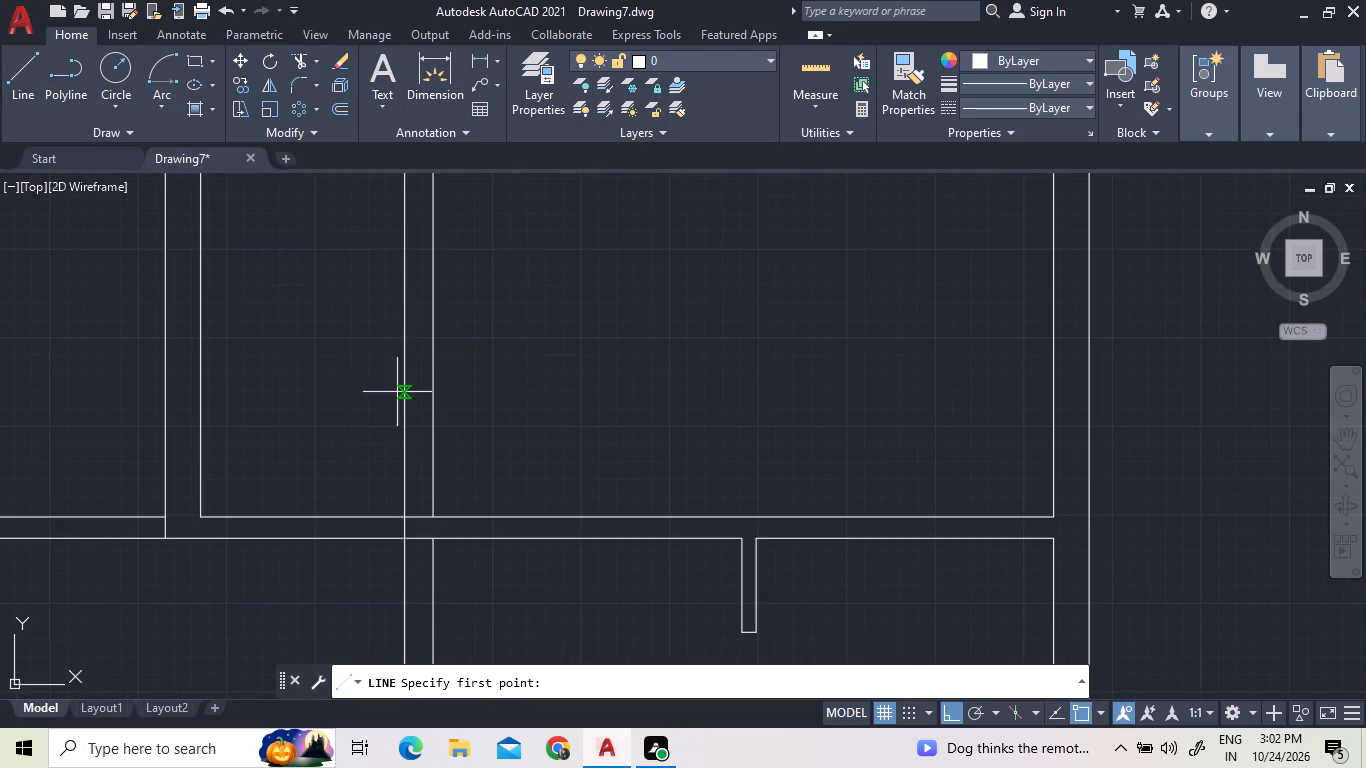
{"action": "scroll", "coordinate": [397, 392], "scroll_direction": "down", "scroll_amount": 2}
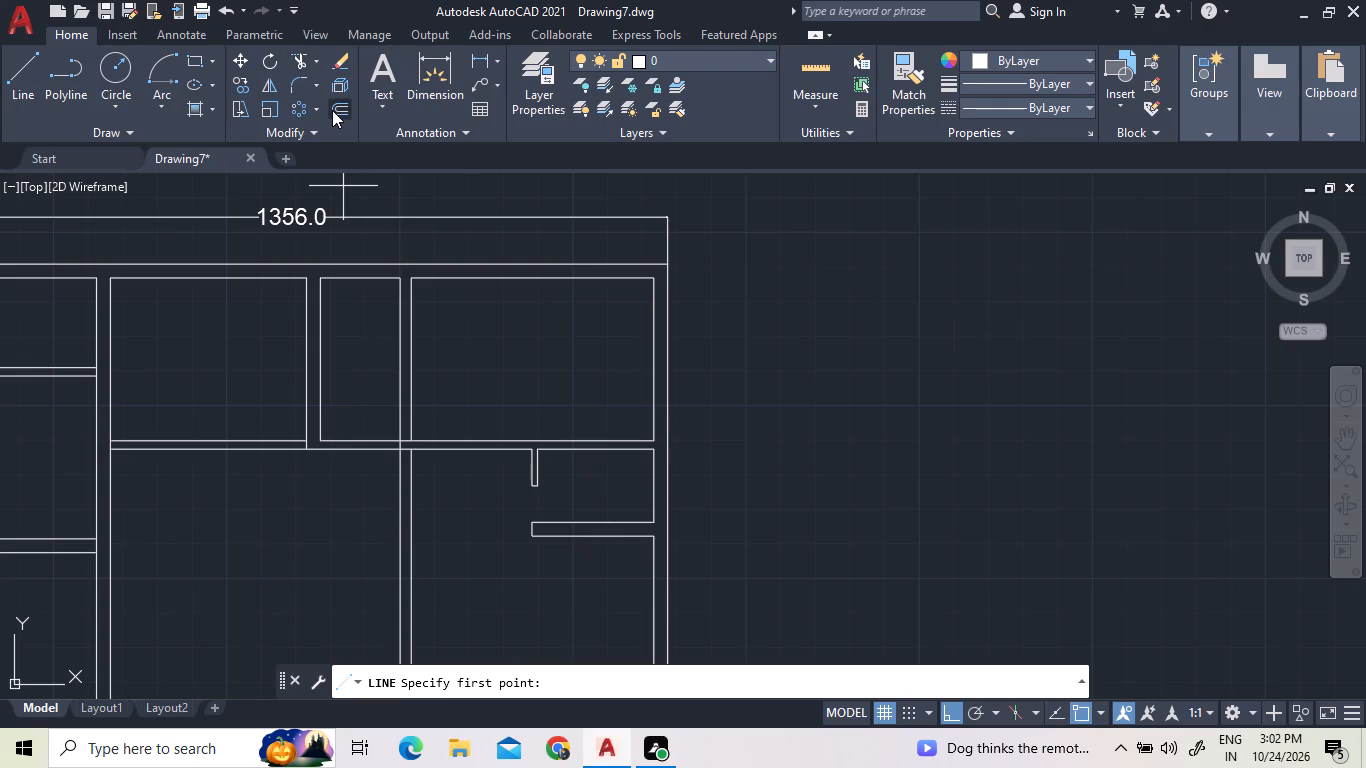
Offset the narrow upper room's top inner wall line 192 downward to place a horizontal partition line.
{"action": "left_click", "coordinate": [332, 110]}
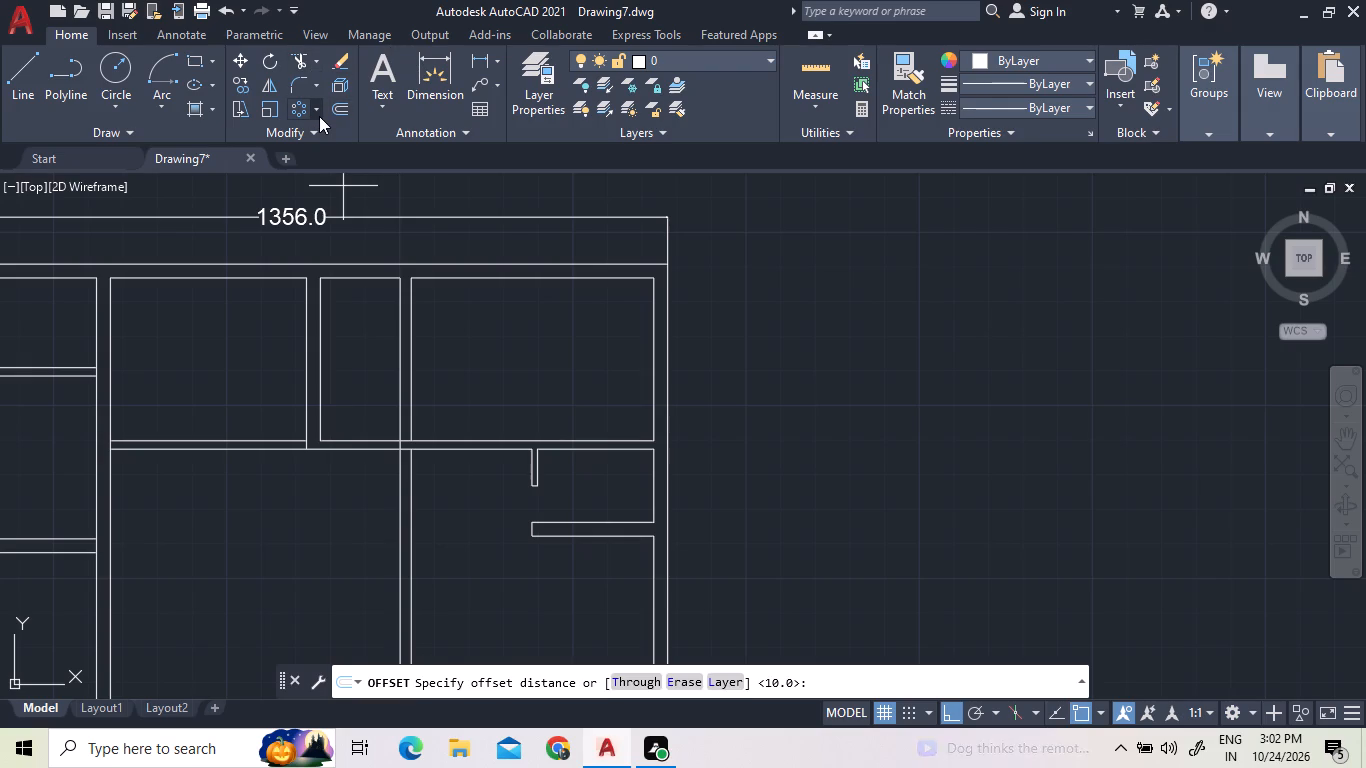
{"action": "key", "text": "1"}
{"action": "type", "text": "92"}
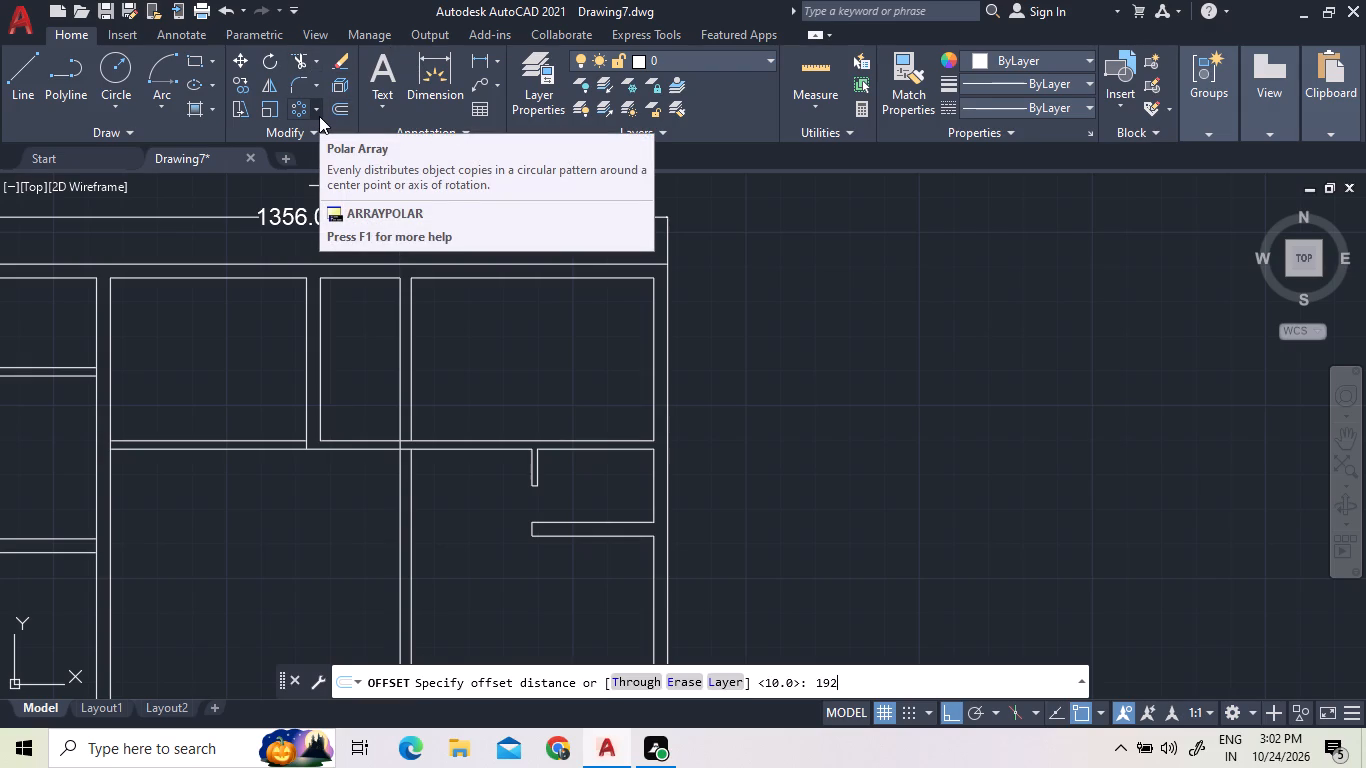
{"action": "key", "text": "Return"}
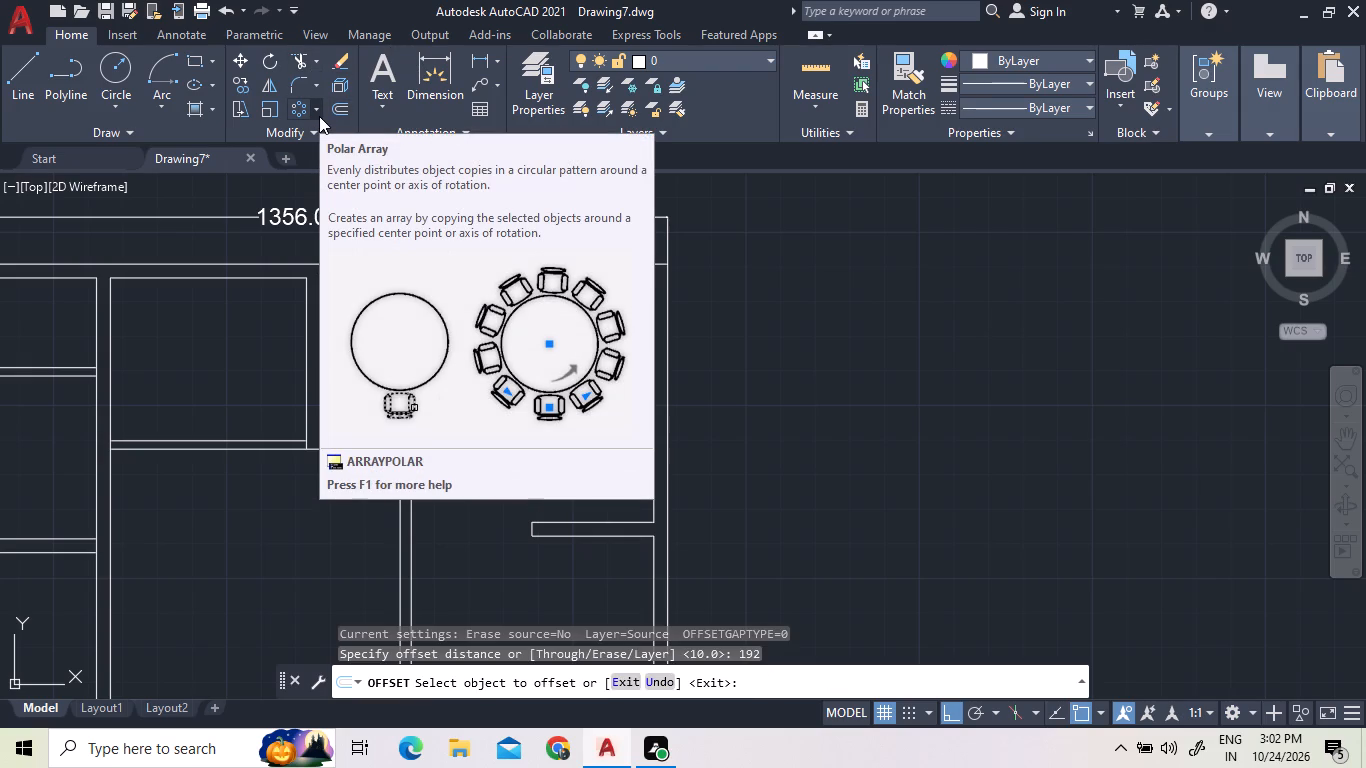
{"action": "left_click", "coordinate": [385, 280]}
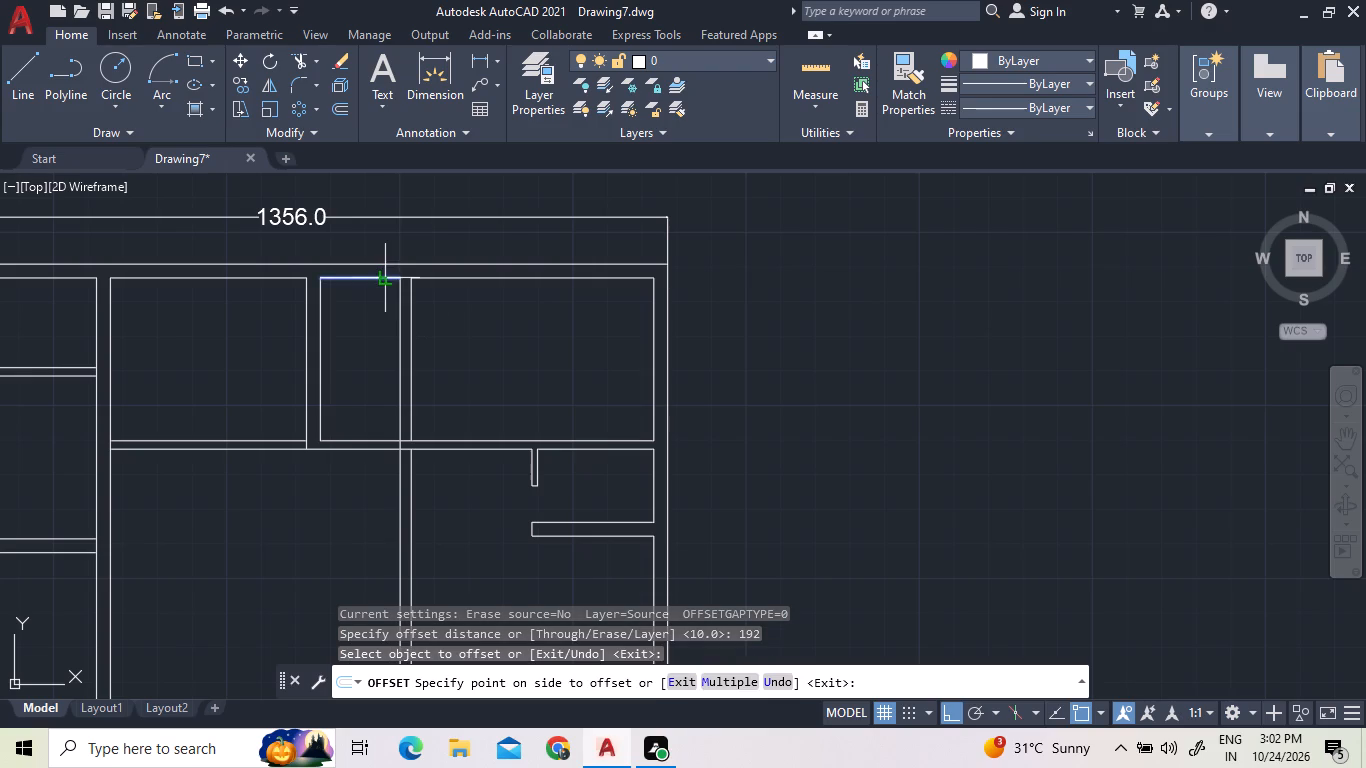
{"action": "left_click", "coordinate": [381, 325]}
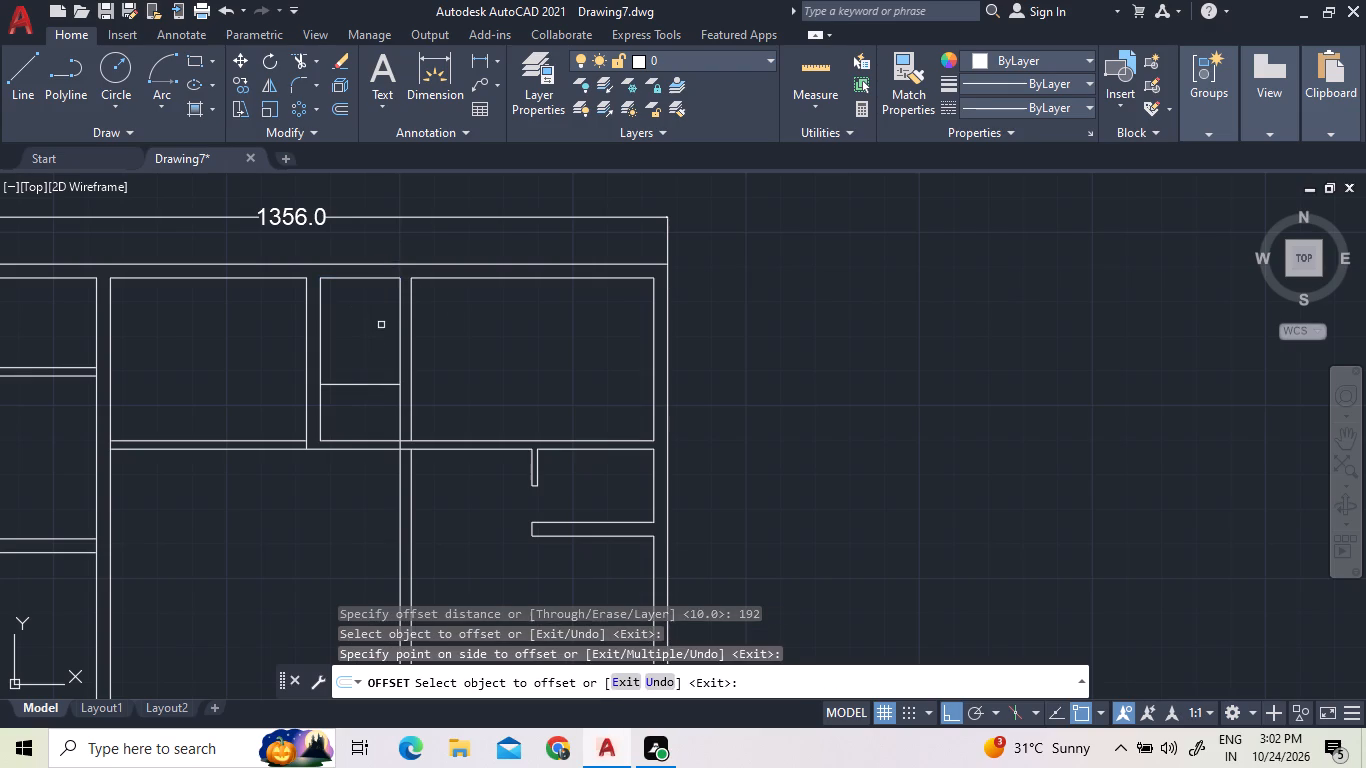
Offset the new horizontal line in the narrow upper room 10 downward to give the partition its thickness.
{"action": "left_click", "coordinate": [337, 107]}
{"action": "type", "text": "10"}
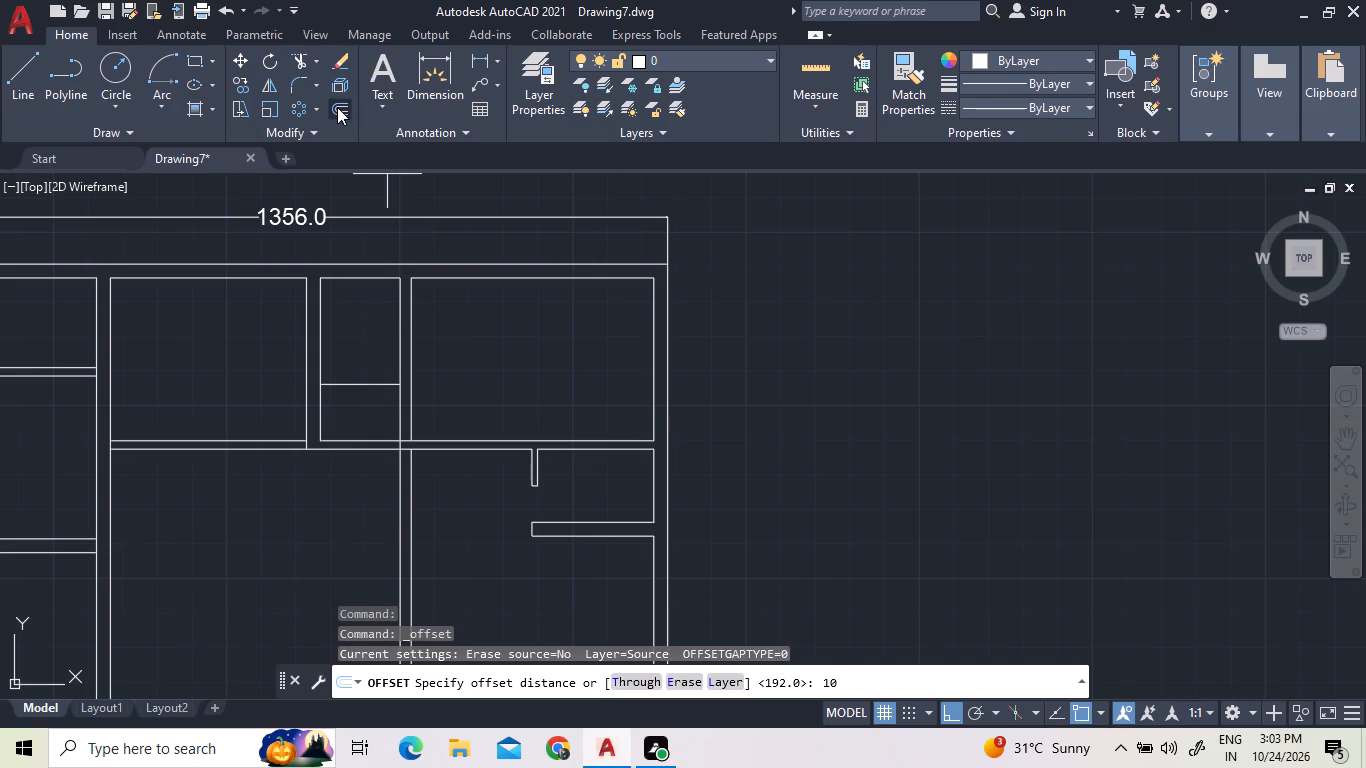
{"action": "key", "text": "Return"}
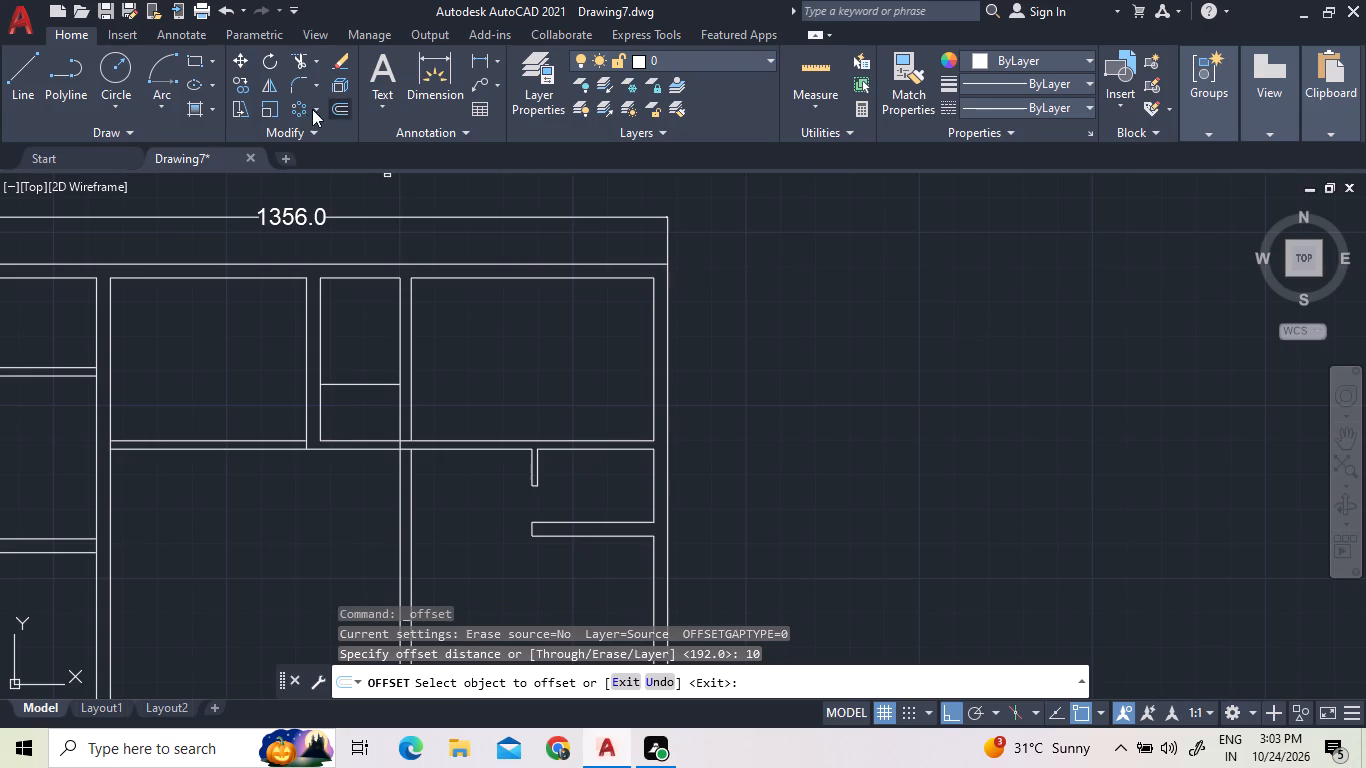
{"action": "left_click", "coordinate": [365, 382]}
{"action": "left_click", "coordinate": [373, 407]}
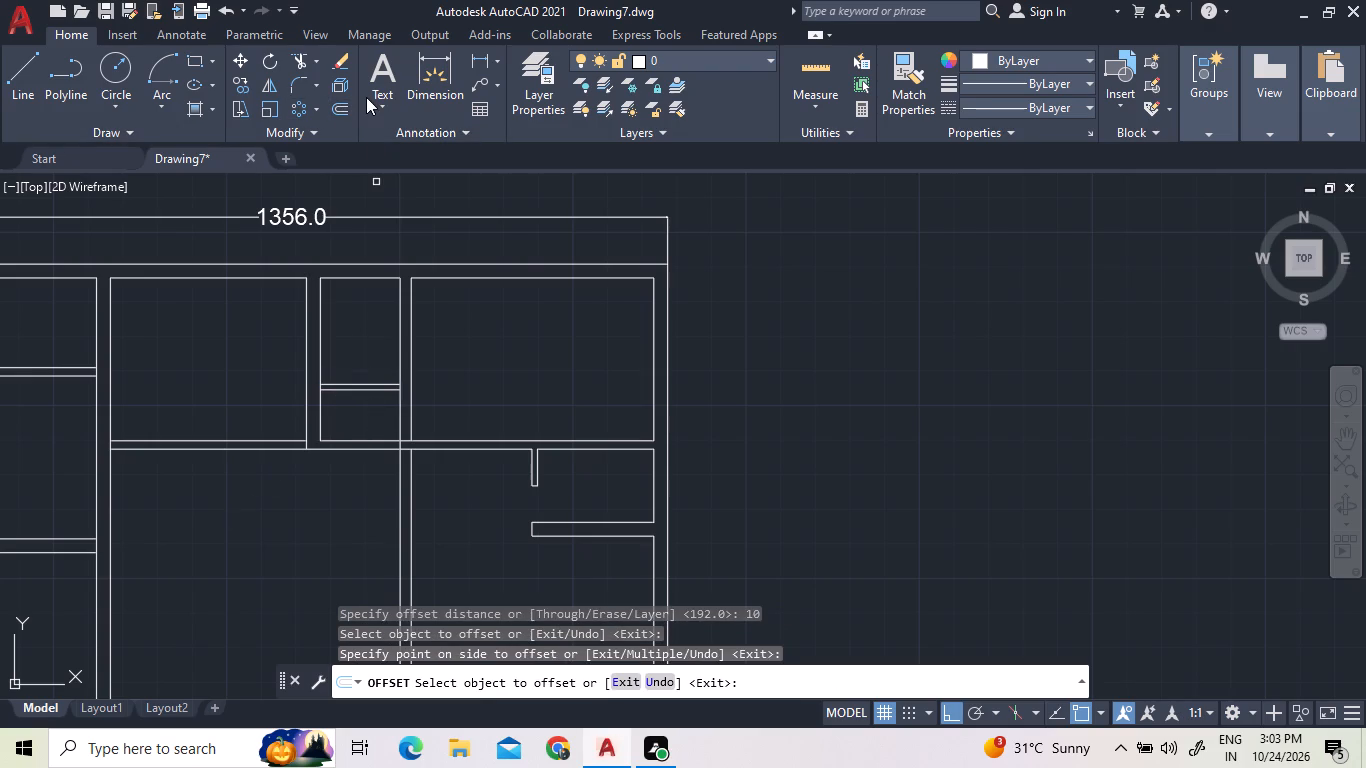
Extend the lower line of the narrow room's new partition at both ends to the far faces of the adjoining vertical partitions.
{"action": "left_click", "coordinate": [304, 58]}
{"action": "left_click", "coordinate": [310, 58]}
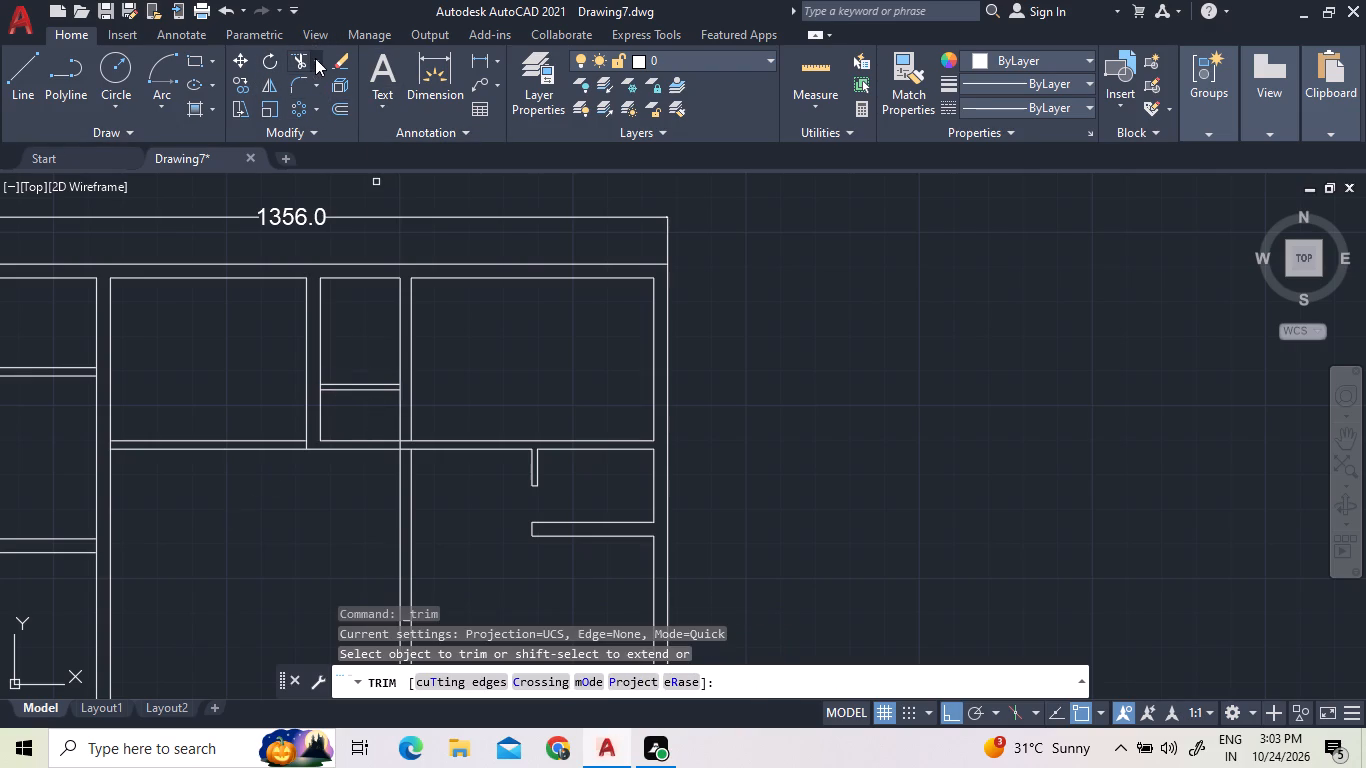
{"action": "left_click", "coordinate": [315, 58]}
{"action": "left_click", "coordinate": [325, 137]}
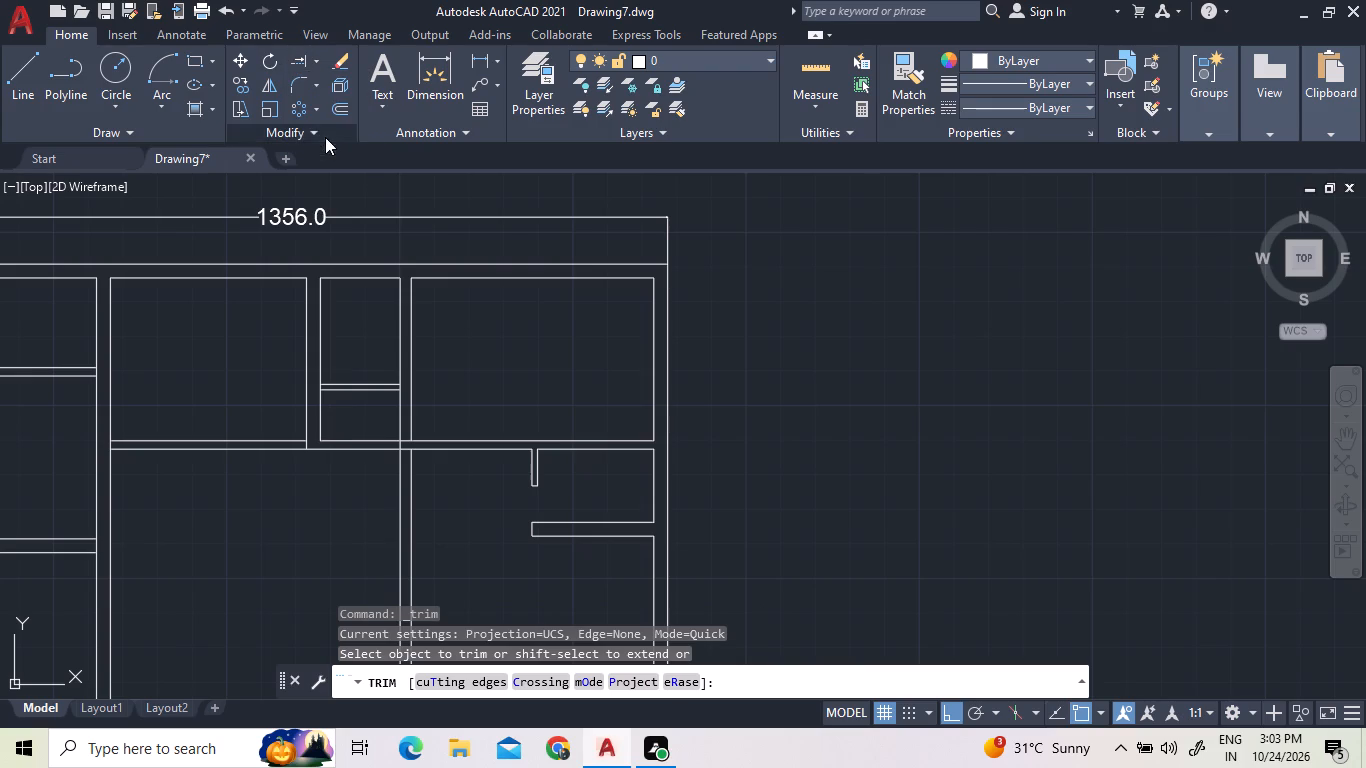
{"action": "left_click", "coordinate": [344, 390]}
{"action": "left_click", "coordinate": [367, 389]}
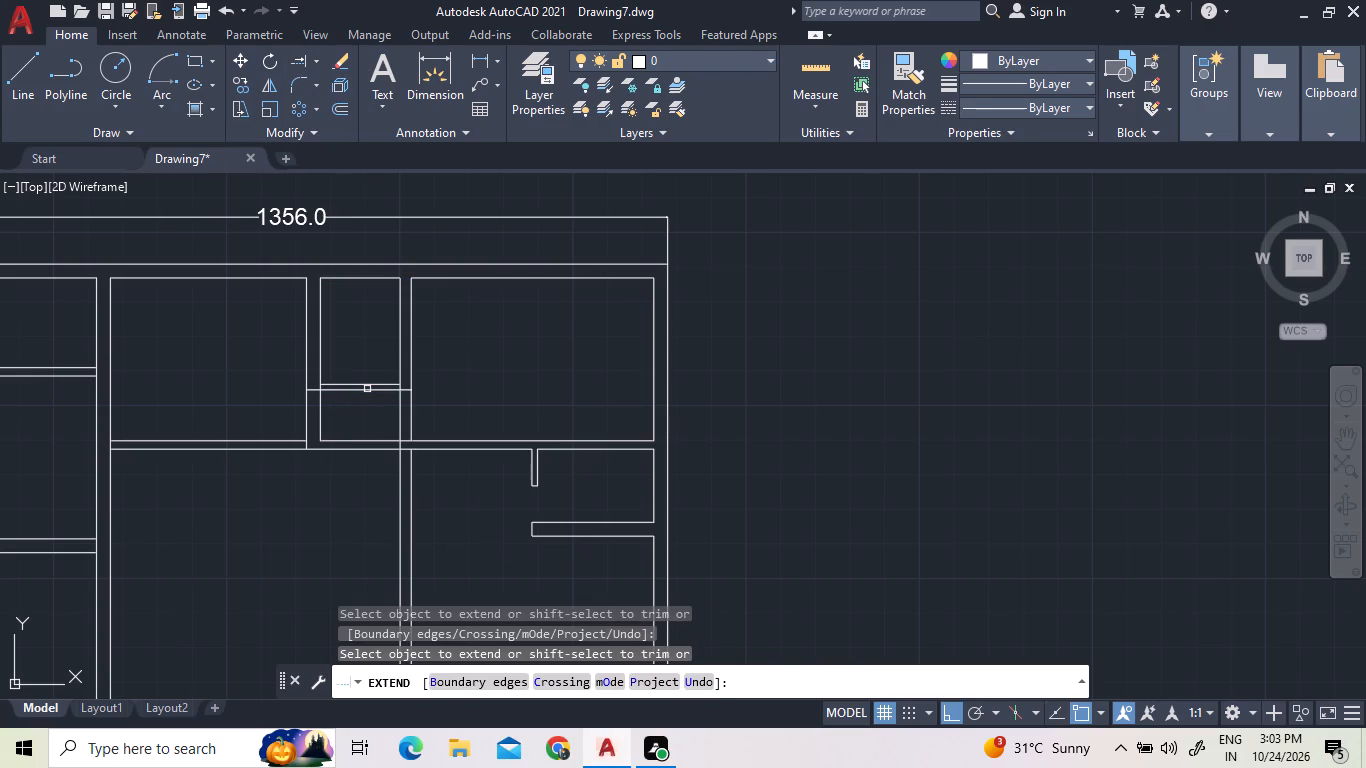
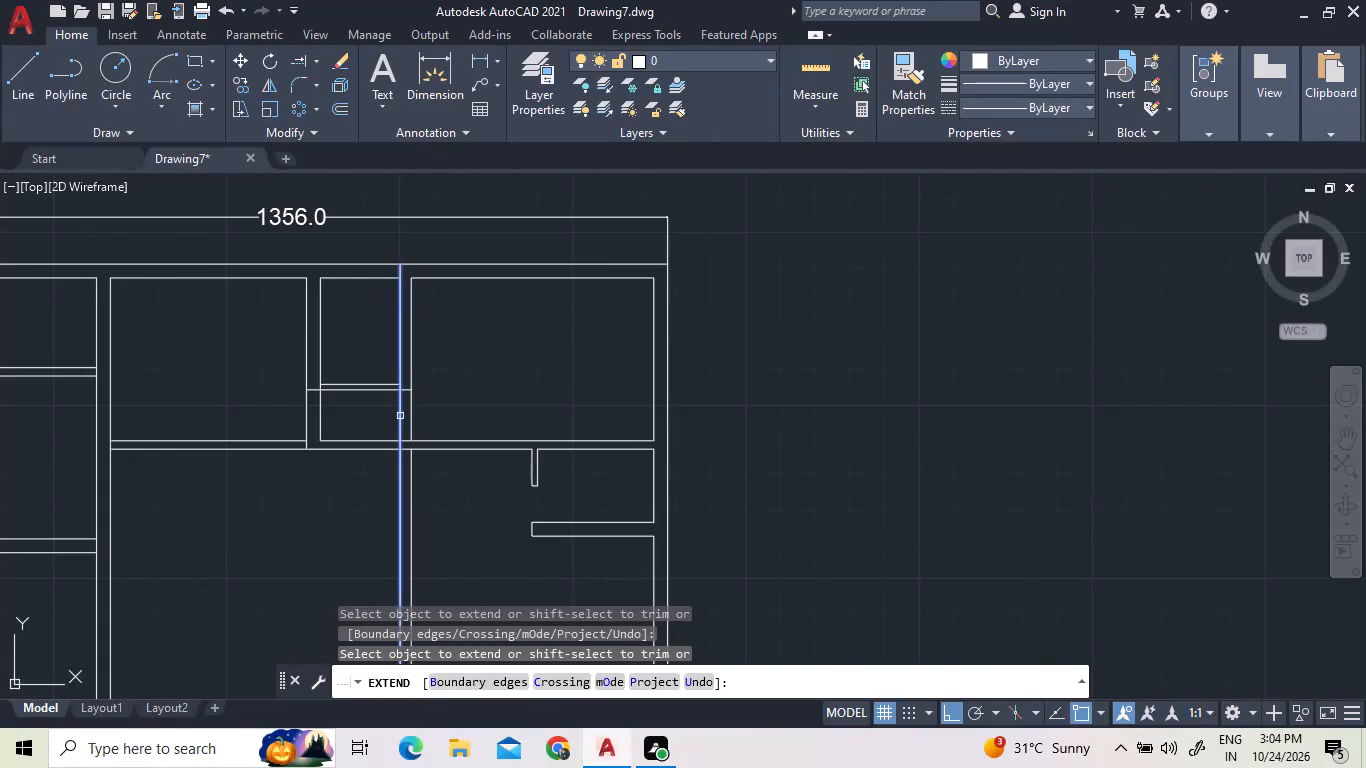
Trim the vertical partition right of the narrow upper room below its new horizontal partition, and clear the leftover stubs at both junctions.
{"action": "right_click", "coordinate": [316, 59]}
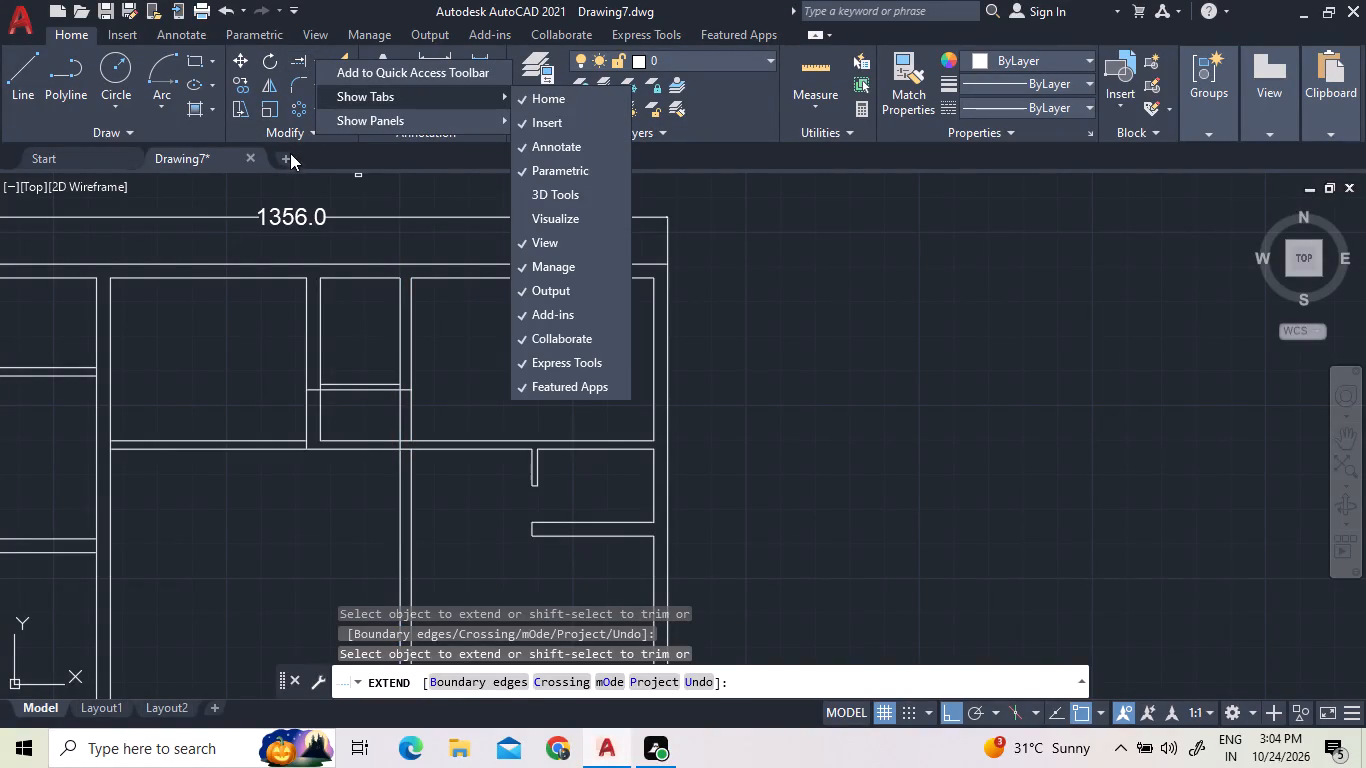
{"action": "left_click", "coordinate": [292, 190]}
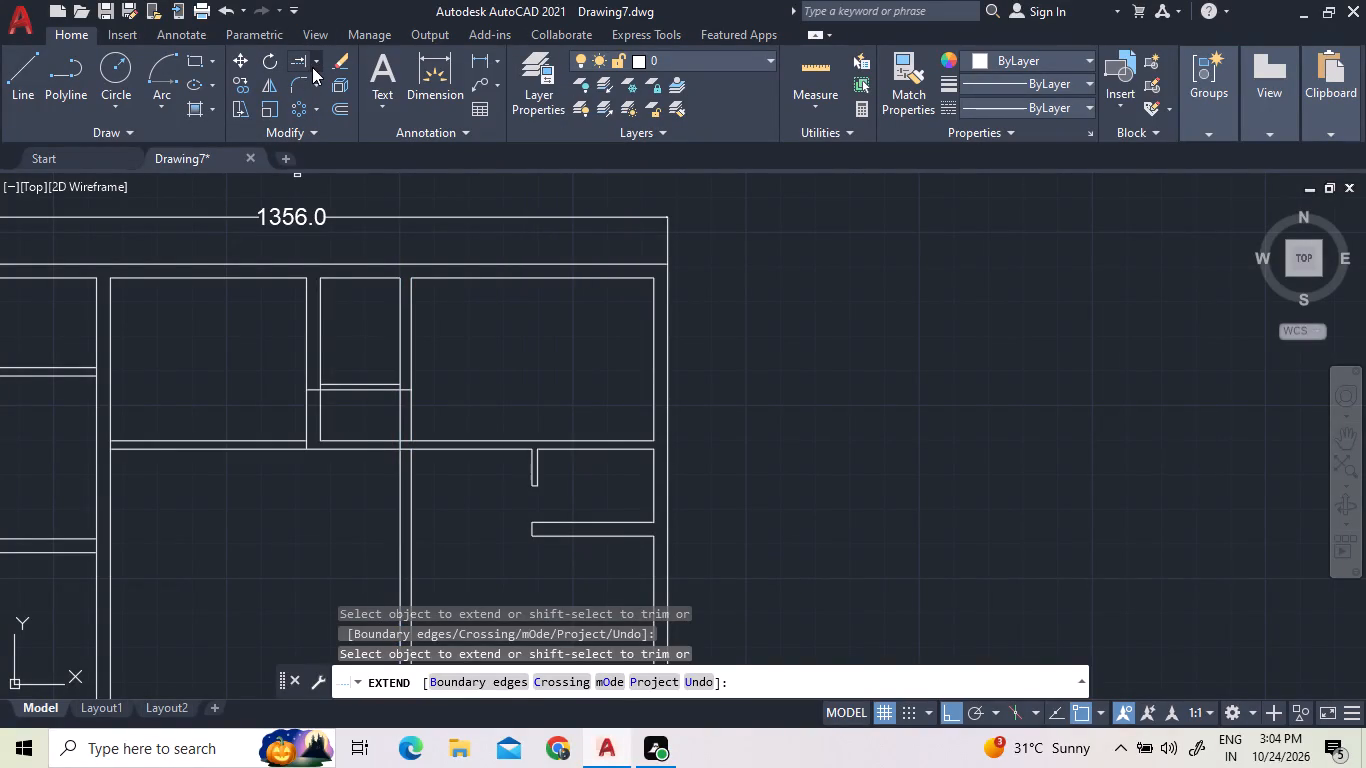
{"action": "left_click", "coordinate": [312, 67]}
{"action": "left_click", "coordinate": [314, 84]}
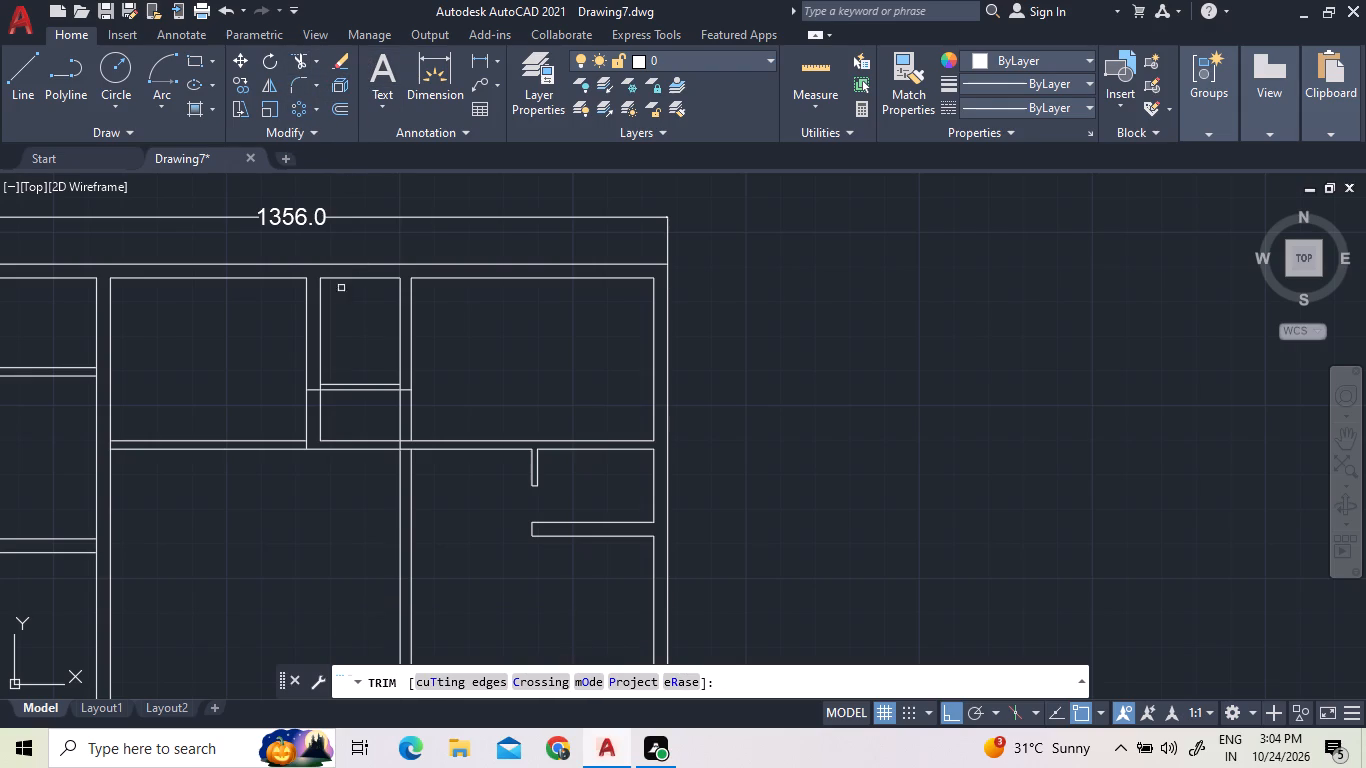
{"action": "left_click", "coordinate": [388, 412]}
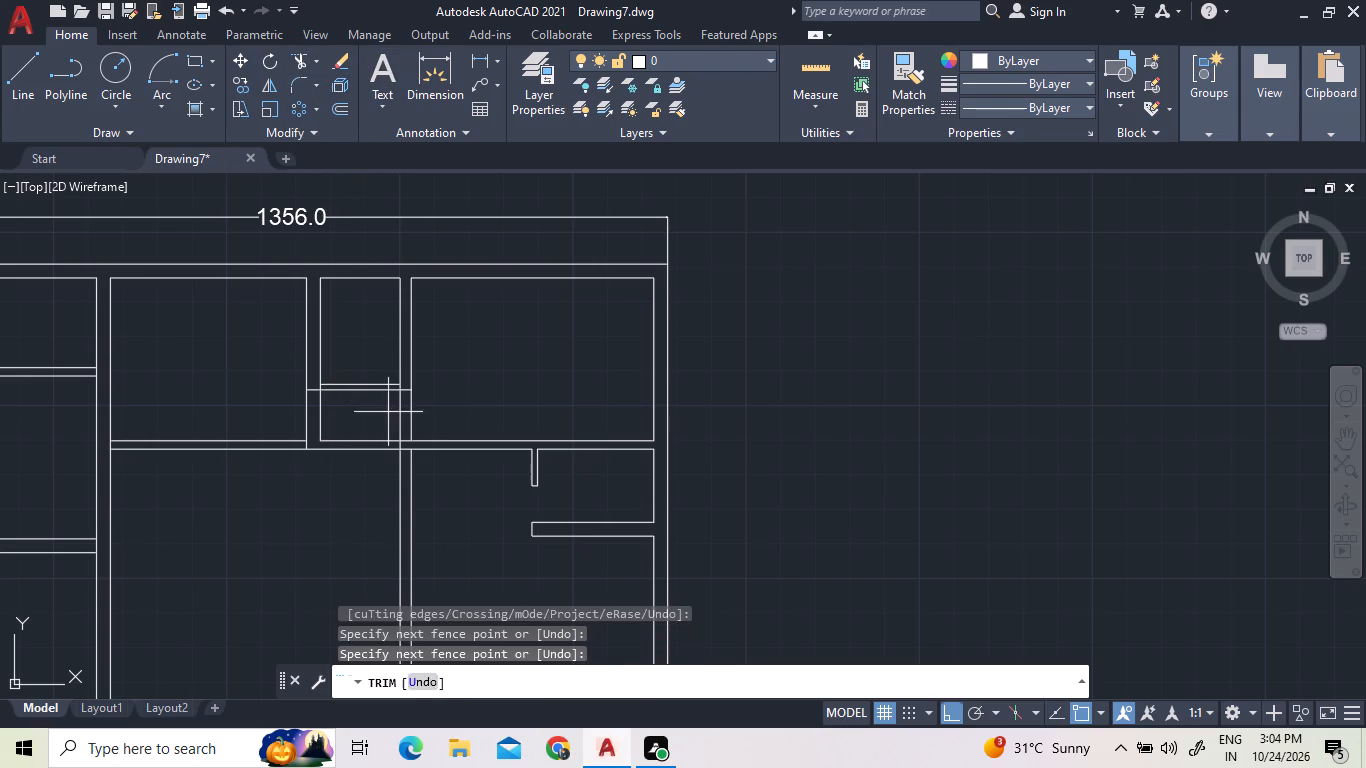
{"action": "left_click", "coordinate": [431, 420]}
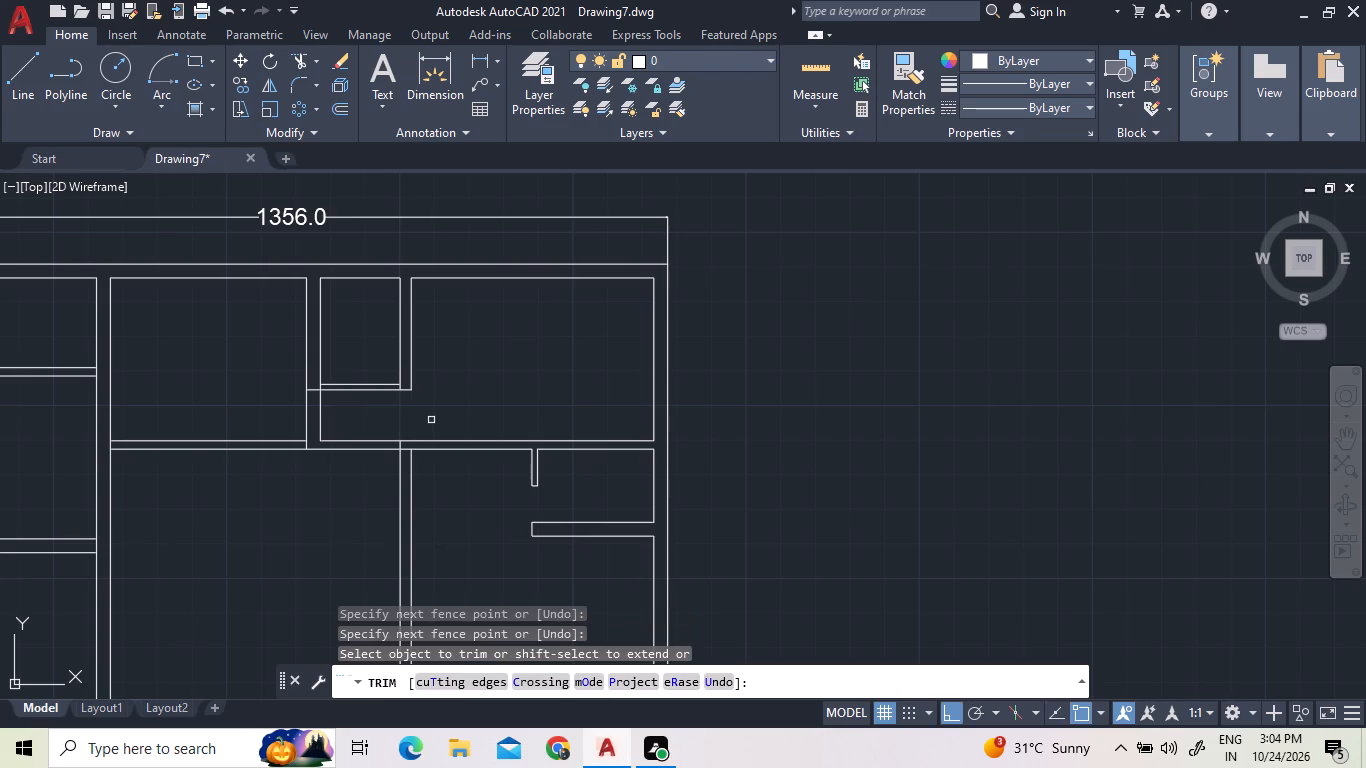
{"action": "left_click", "coordinate": [318, 387]}
{"action": "left_click", "coordinate": [316, 389]}
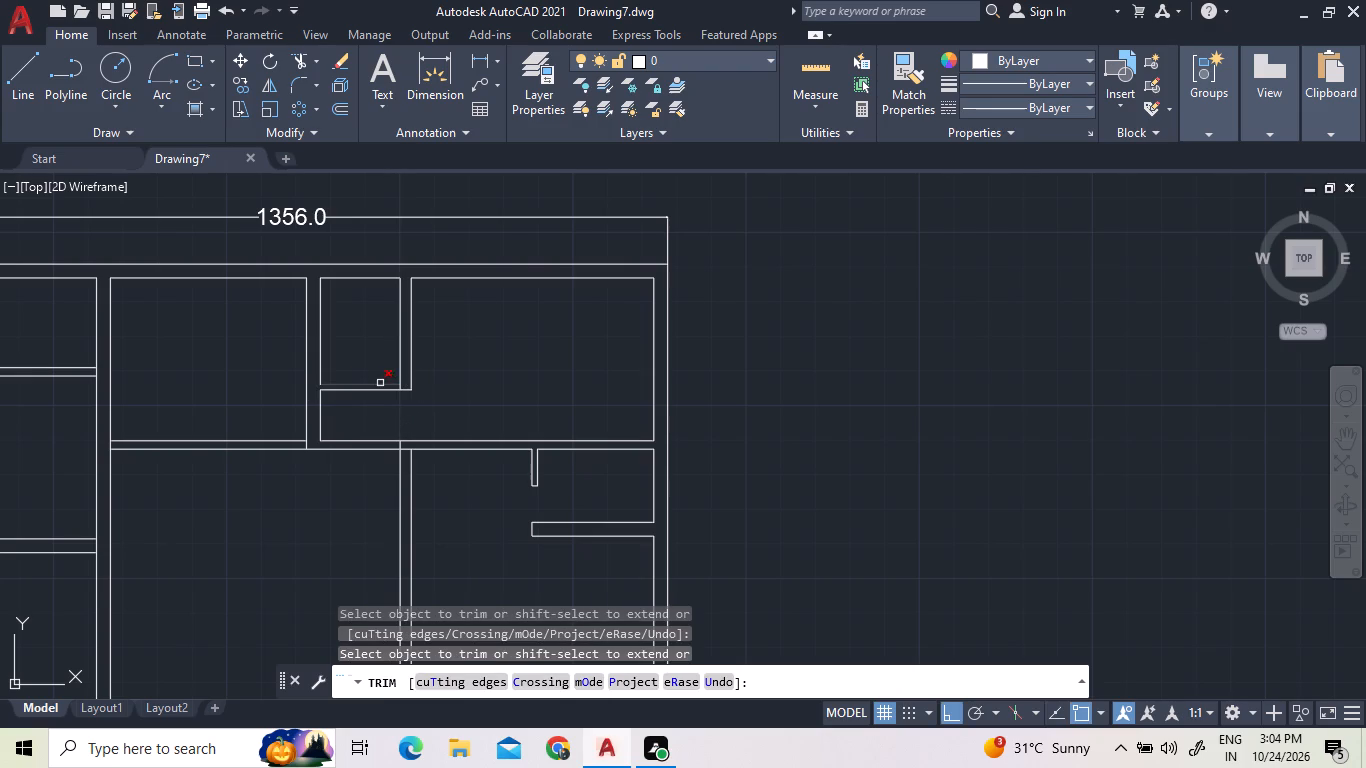
{"action": "scroll", "coordinate": [388, 388], "scroll_direction": "up", "scroll_amount": 2}
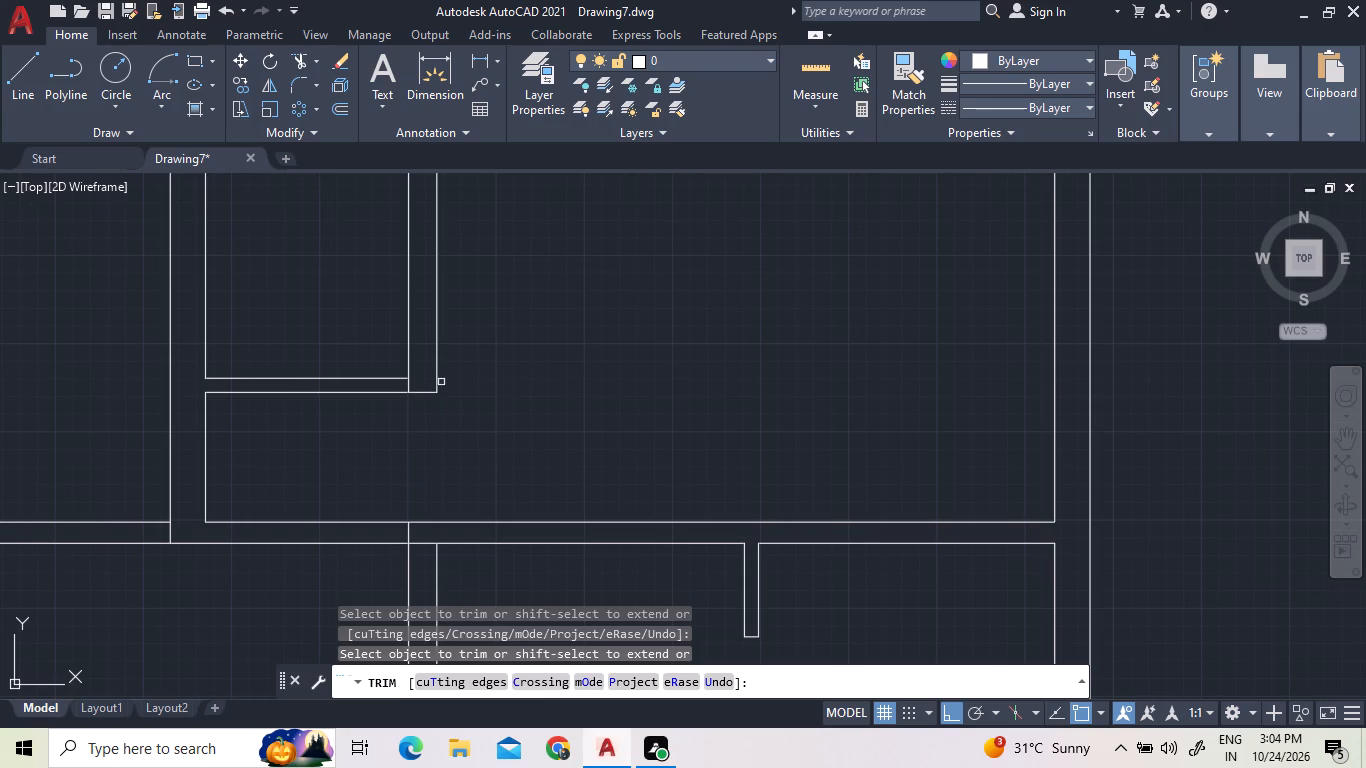
{"action": "left_click", "coordinate": [408, 388]}
{"action": "scroll", "coordinate": [601, 432], "scroll_direction": "down", "scroll_amount": 1}
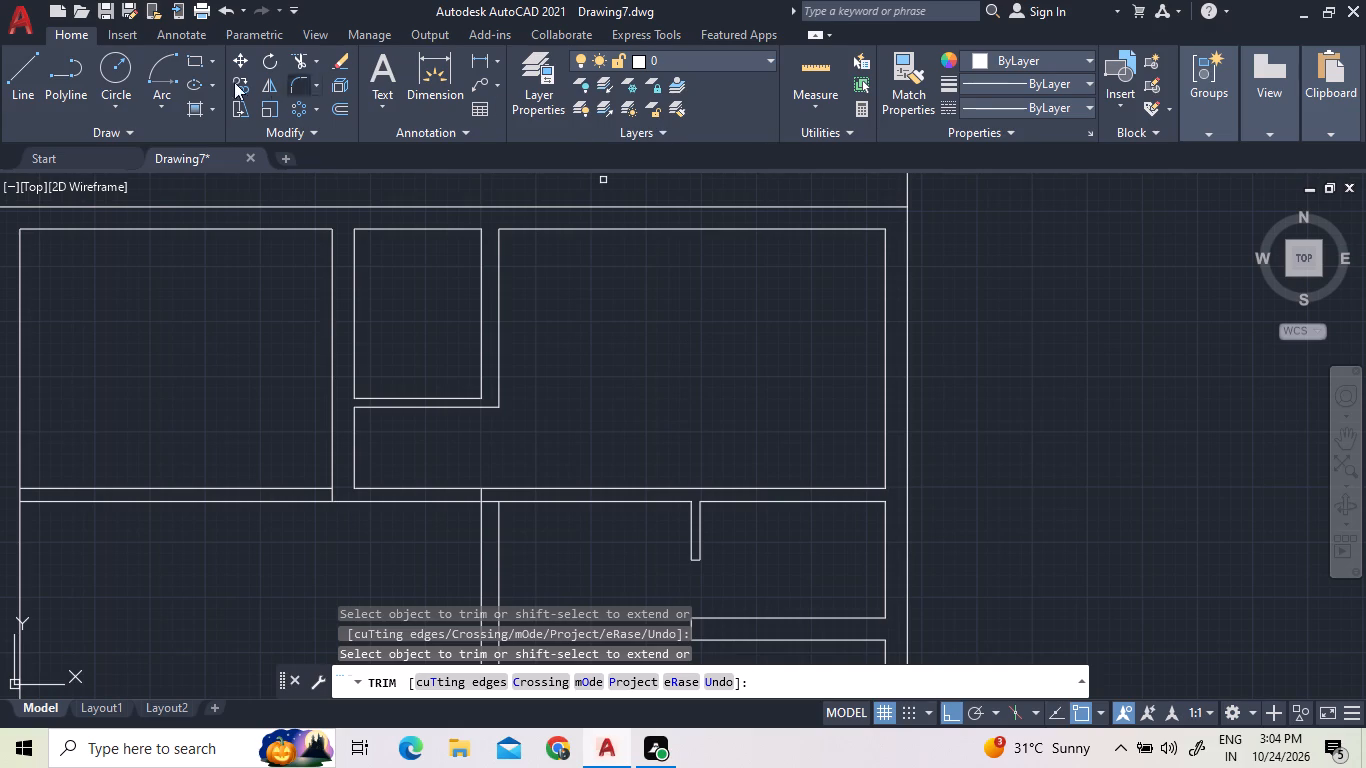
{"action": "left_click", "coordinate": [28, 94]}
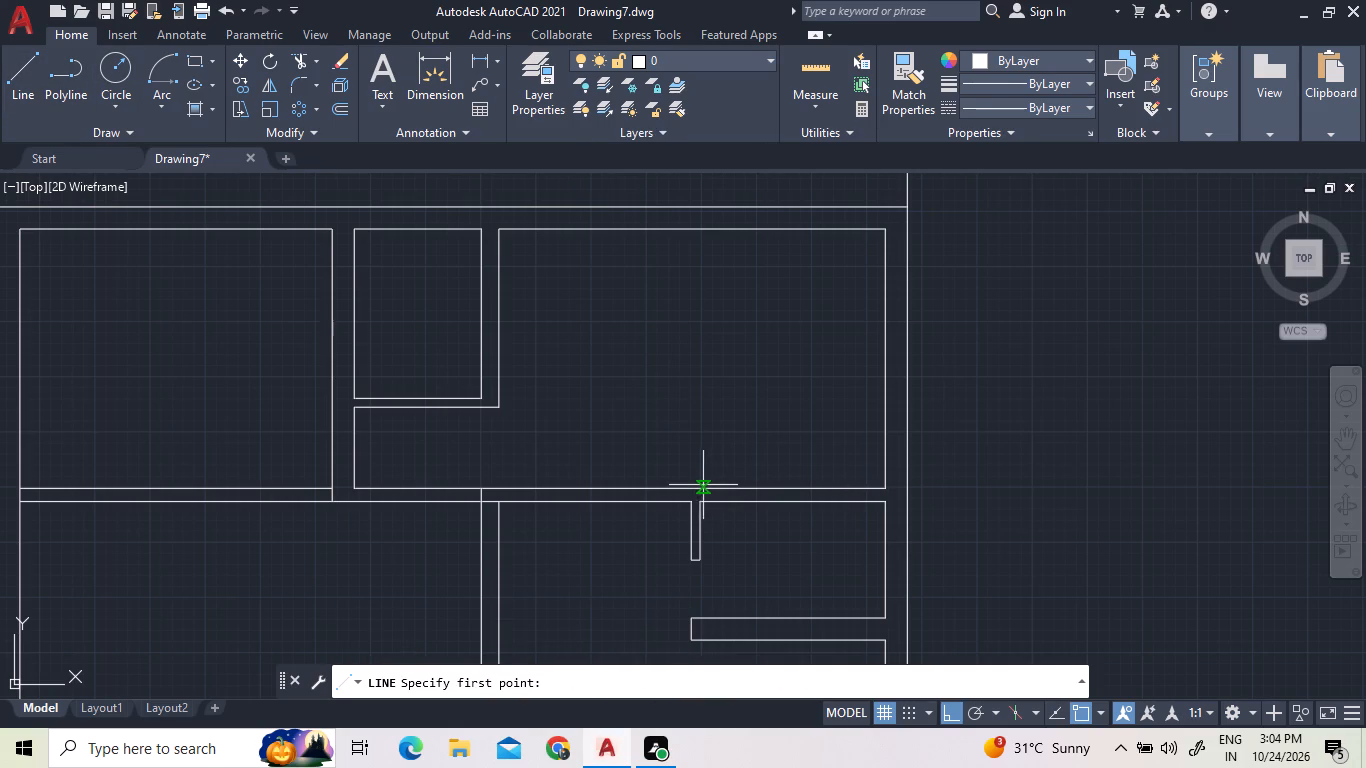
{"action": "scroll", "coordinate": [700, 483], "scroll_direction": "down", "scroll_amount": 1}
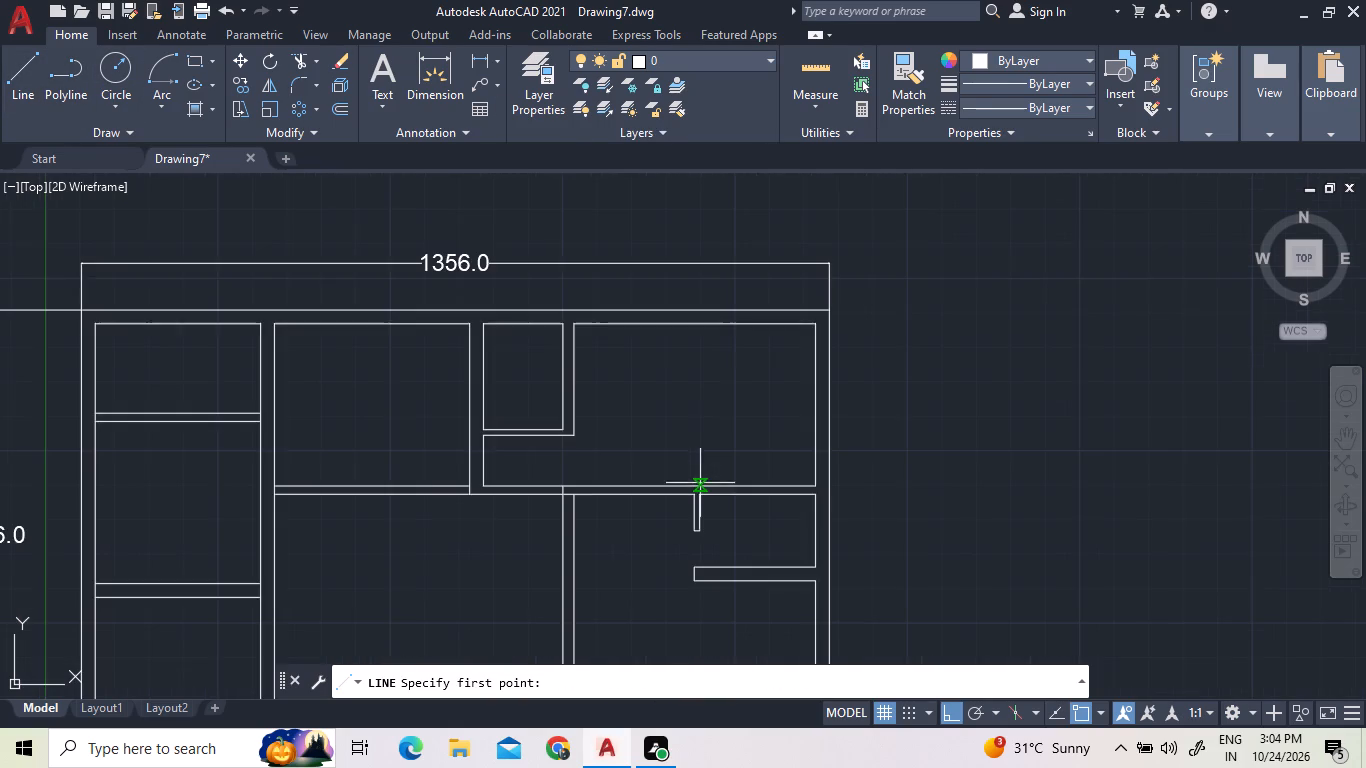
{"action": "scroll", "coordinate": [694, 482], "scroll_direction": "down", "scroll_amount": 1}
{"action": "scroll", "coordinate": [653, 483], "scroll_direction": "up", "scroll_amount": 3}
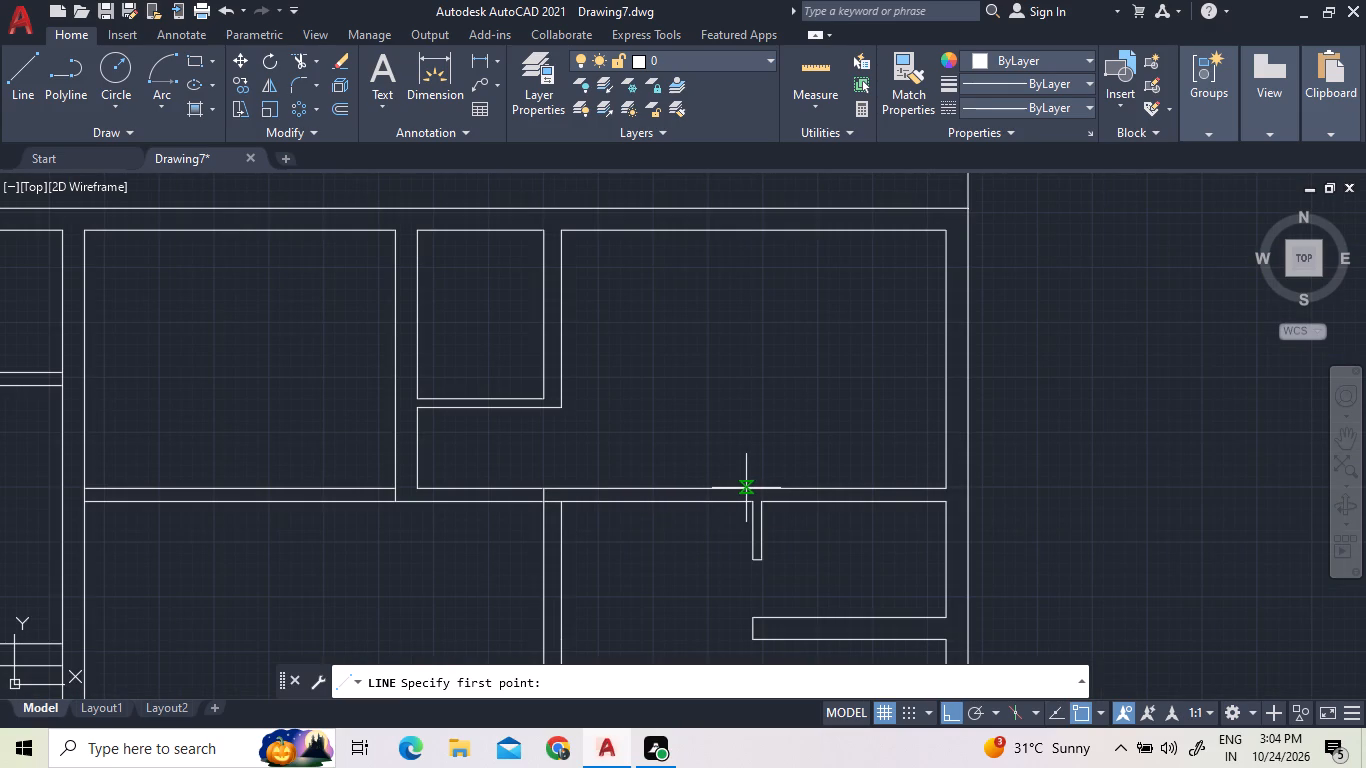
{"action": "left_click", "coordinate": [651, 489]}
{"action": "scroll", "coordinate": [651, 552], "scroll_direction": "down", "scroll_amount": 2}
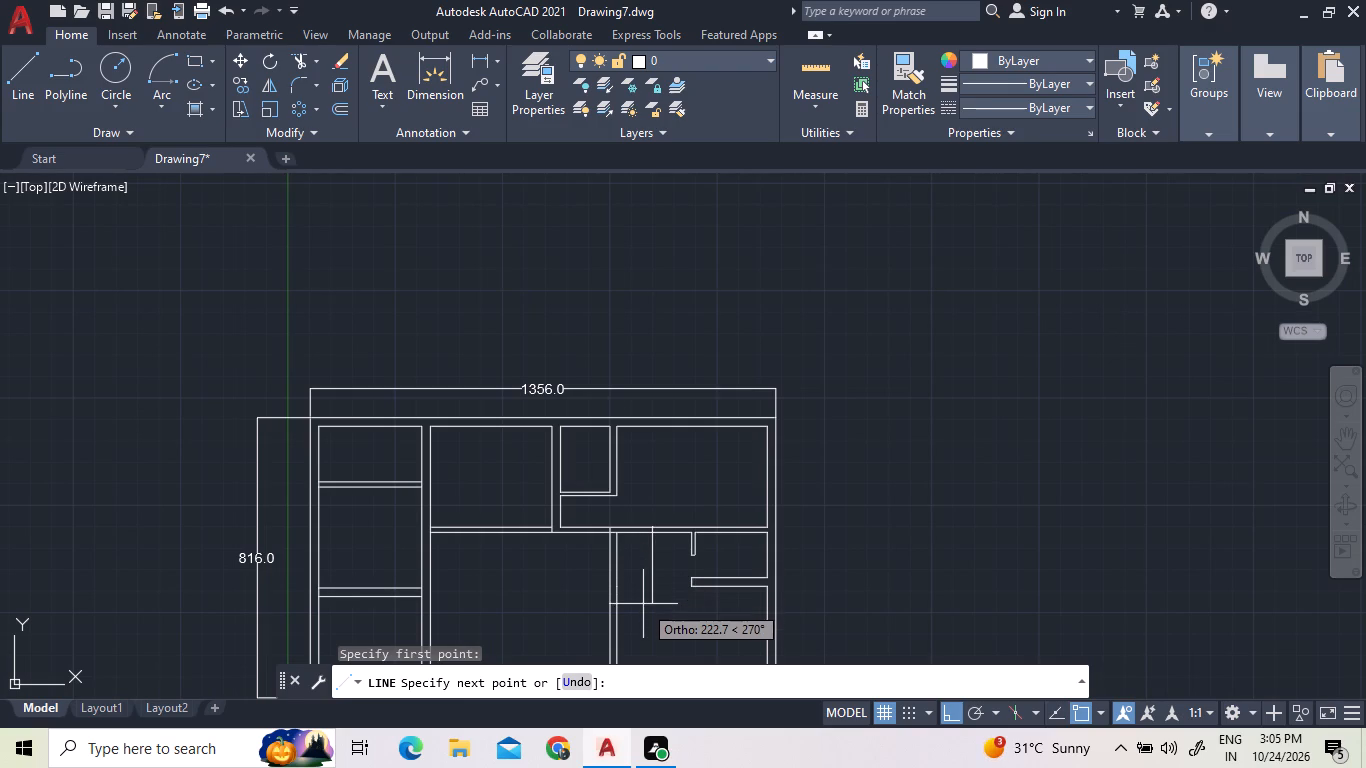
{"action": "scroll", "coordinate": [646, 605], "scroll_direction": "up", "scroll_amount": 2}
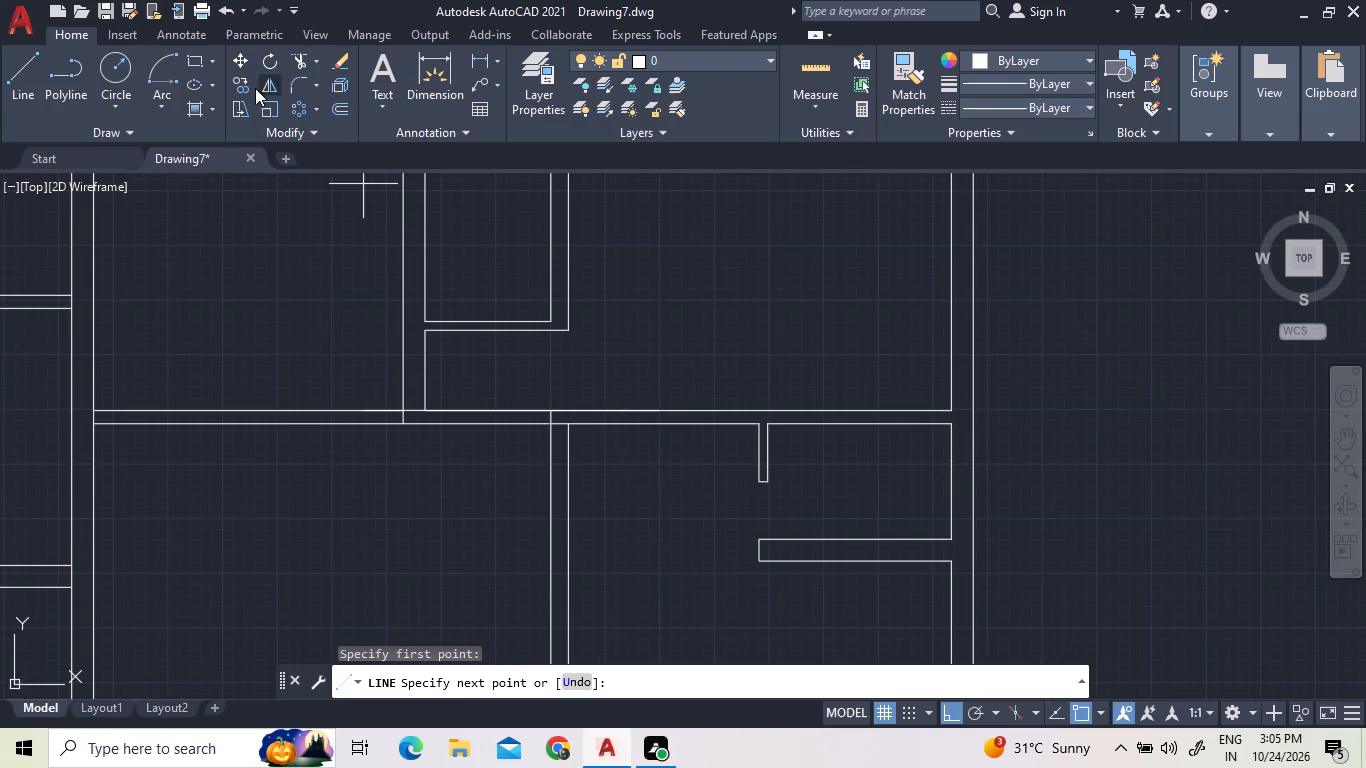
Draw a narrow upright rectangle hanging from the horizontal partition's upper line, left of the short wall stub, as a vertical partition.
{"action": "left_click", "coordinate": [185, 60]}
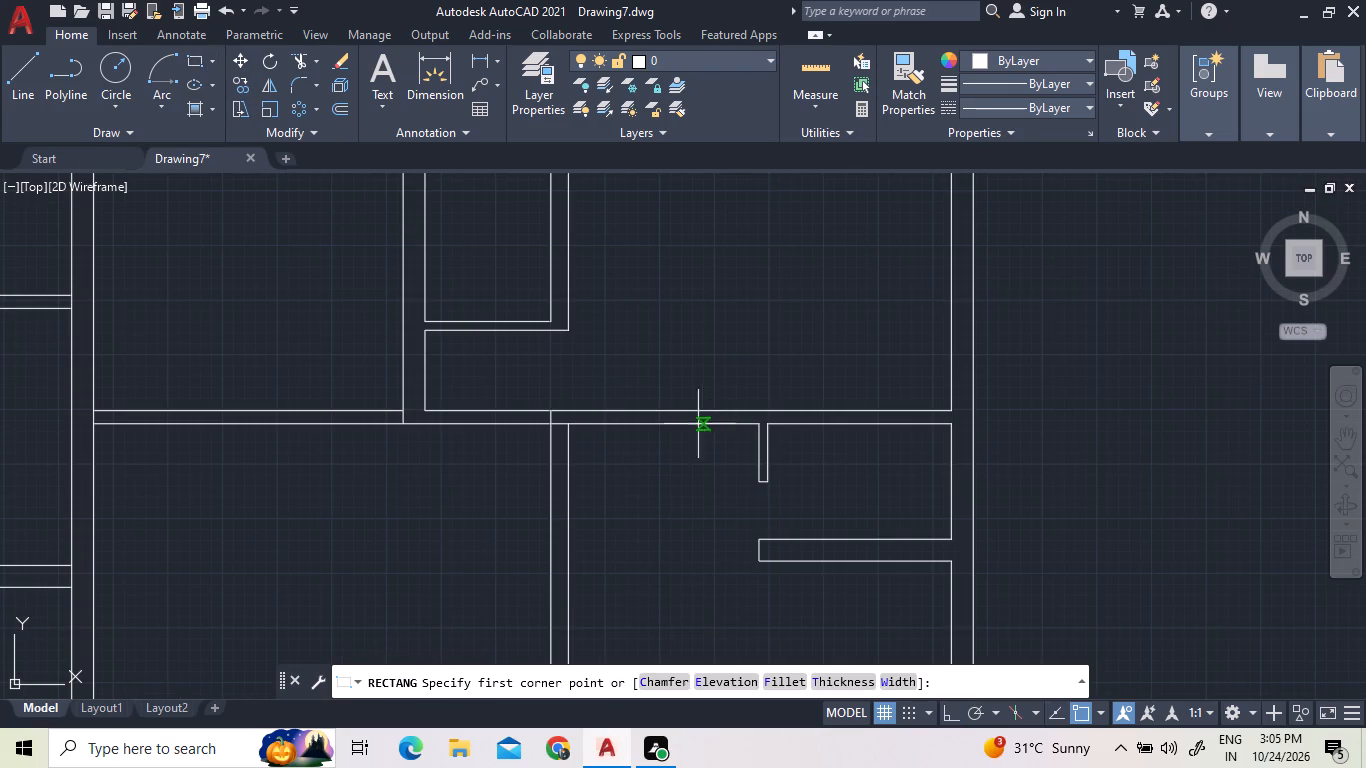
{"action": "left_click", "coordinate": [660, 412]}
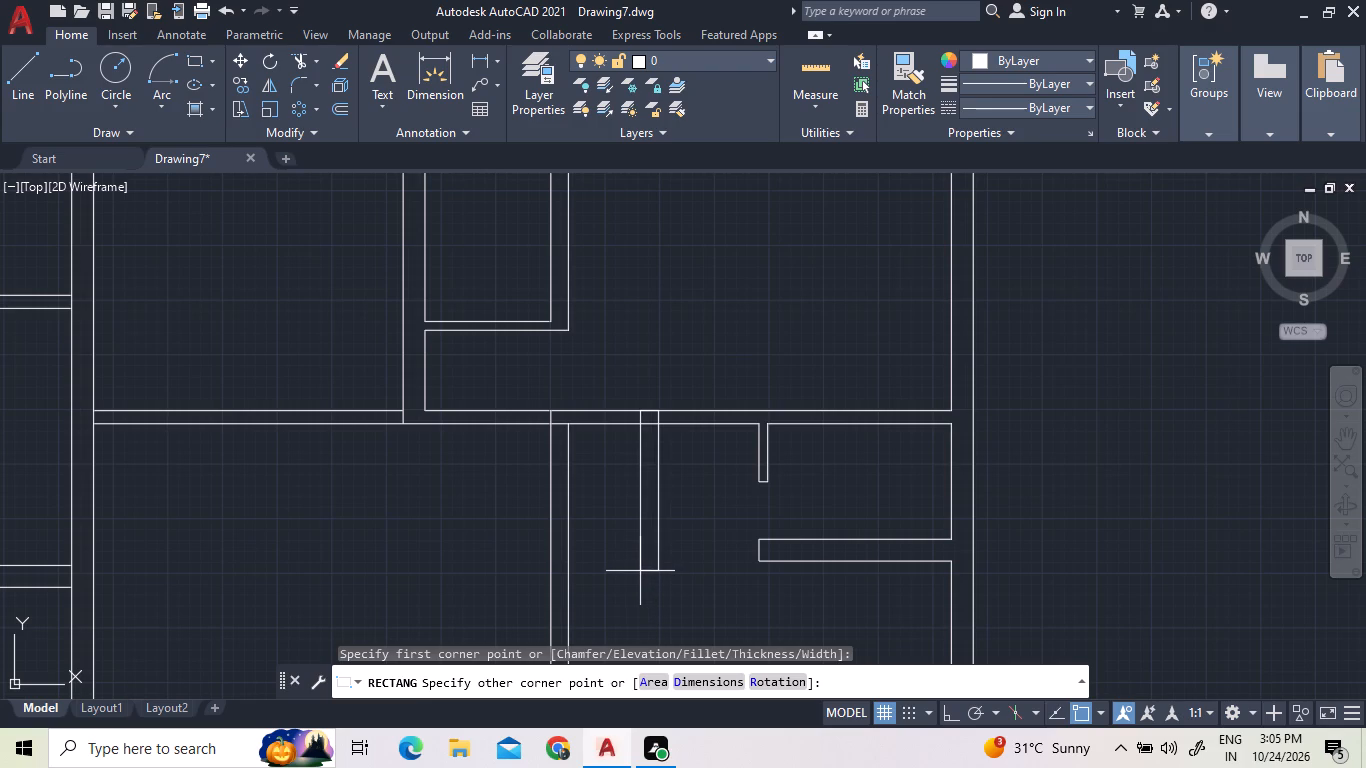
{"action": "left_click", "coordinate": [640, 571]}
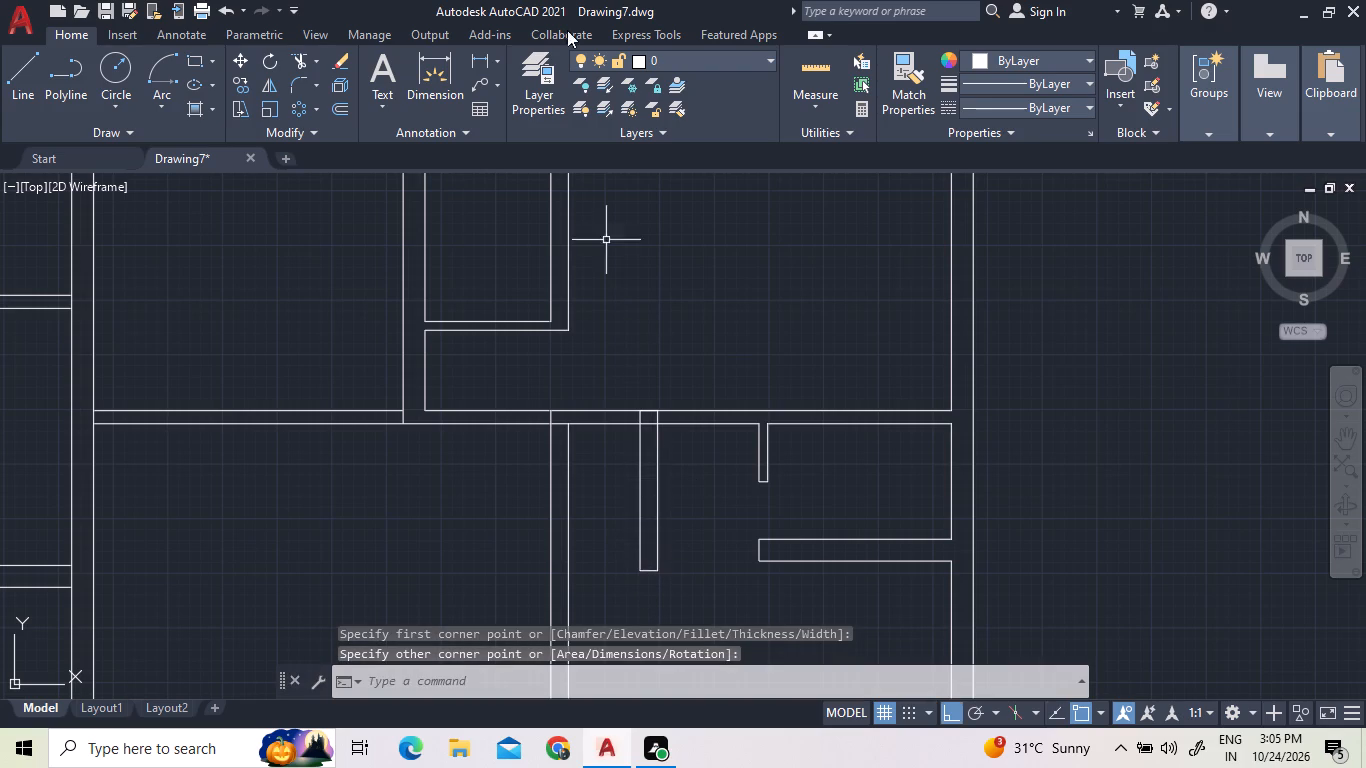
Trim both horizontal partition lines between the lower vertical partition and the new rectangle, and trim the lines crossing at the rectangle's junction.
{"action": "left_click", "coordinate": [296, 65]}
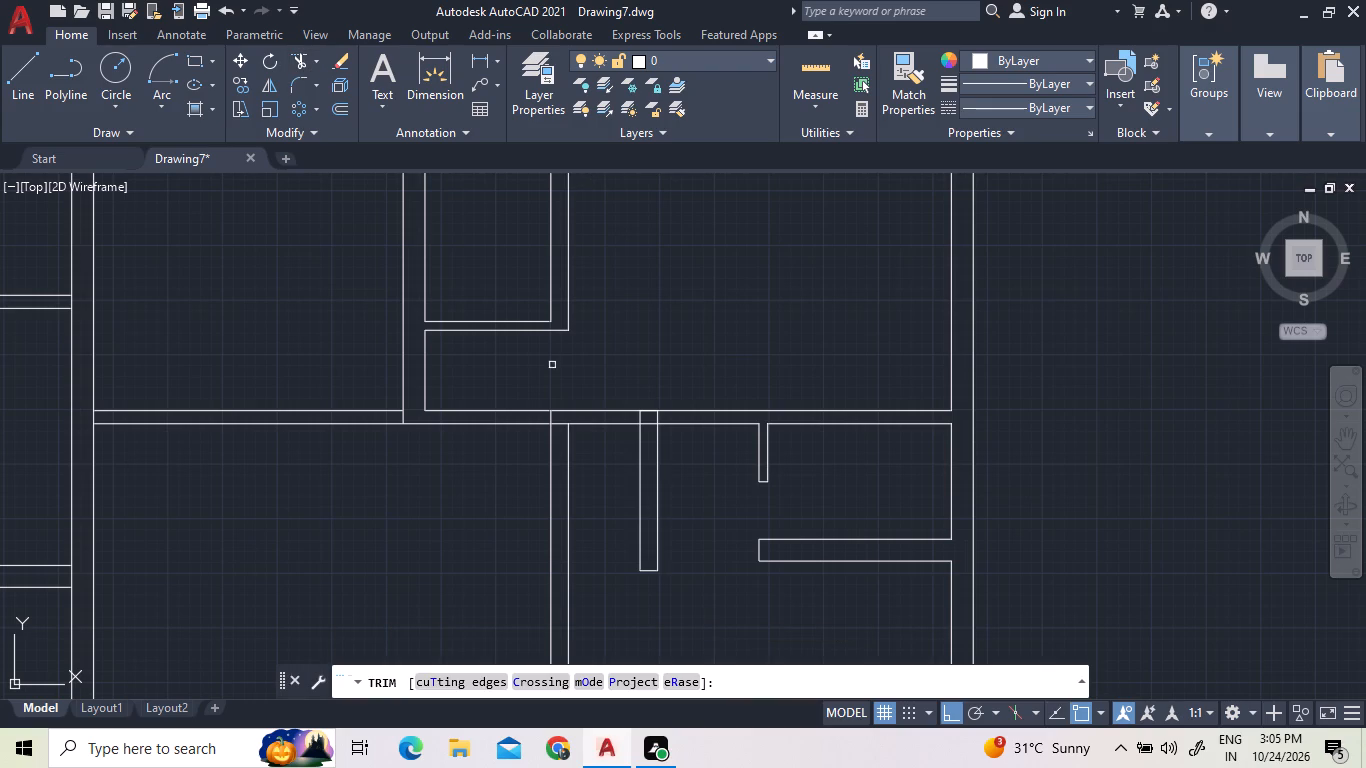
{"action": "left_click", "coordinate": [602, 412]}
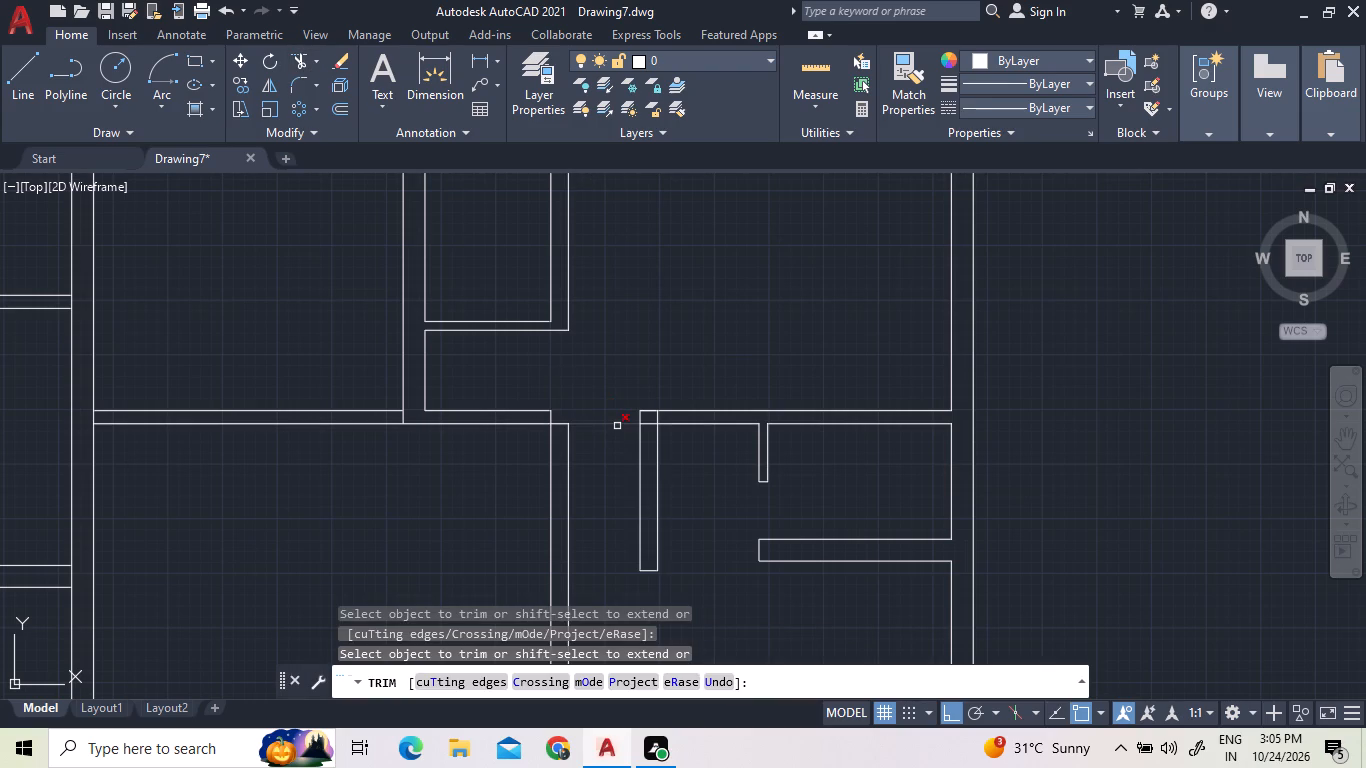
{"action": "left_click", "coordinate": [613, 426]}
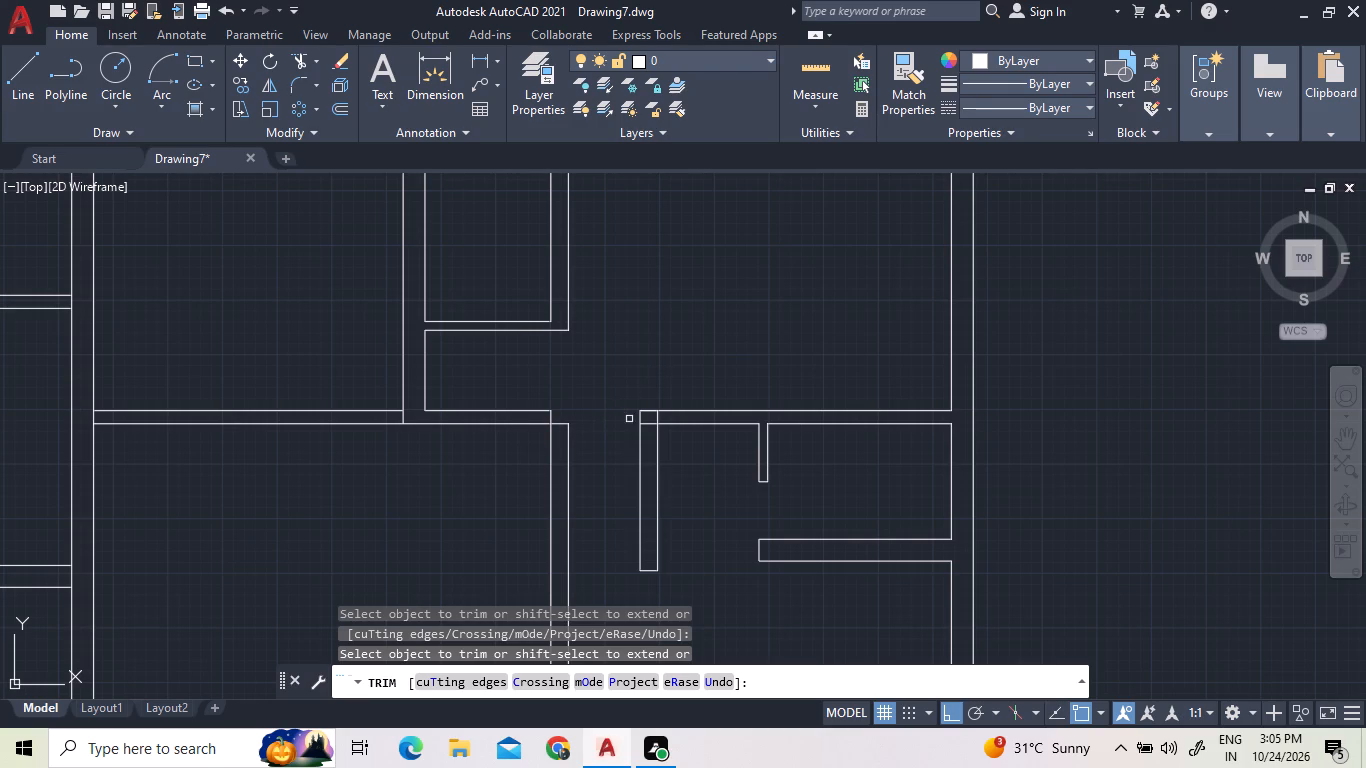
{"action": "left_click", "coordinate": [657, 422]}
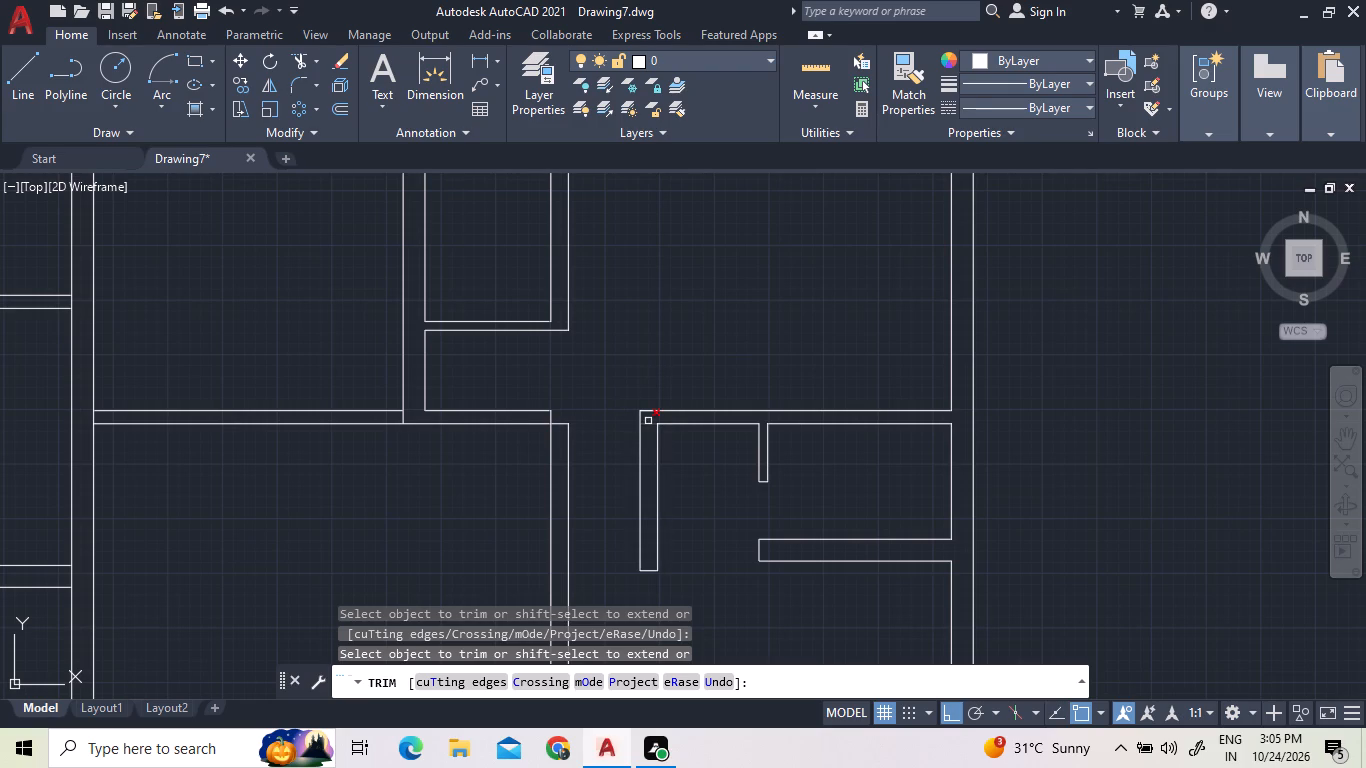
{"action": "left_click", "coordinate": [648, 421]}
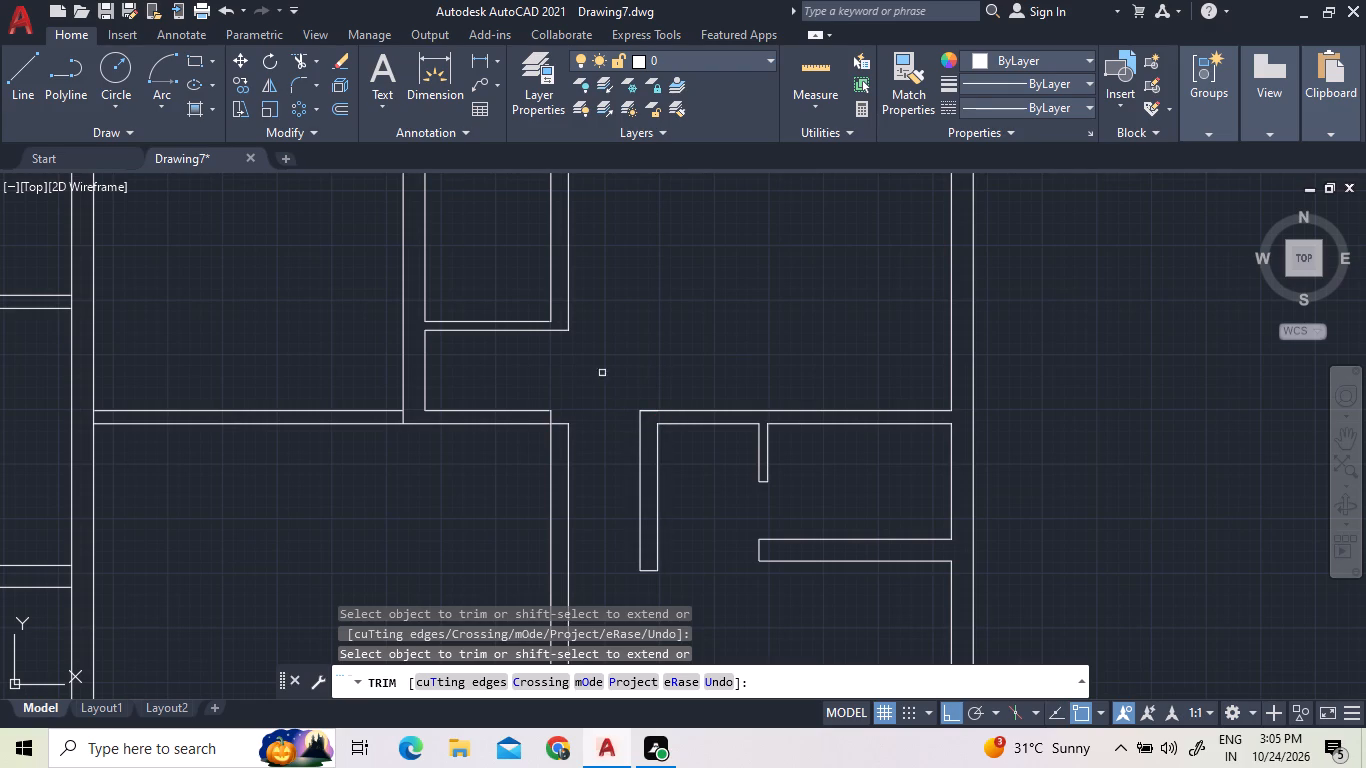
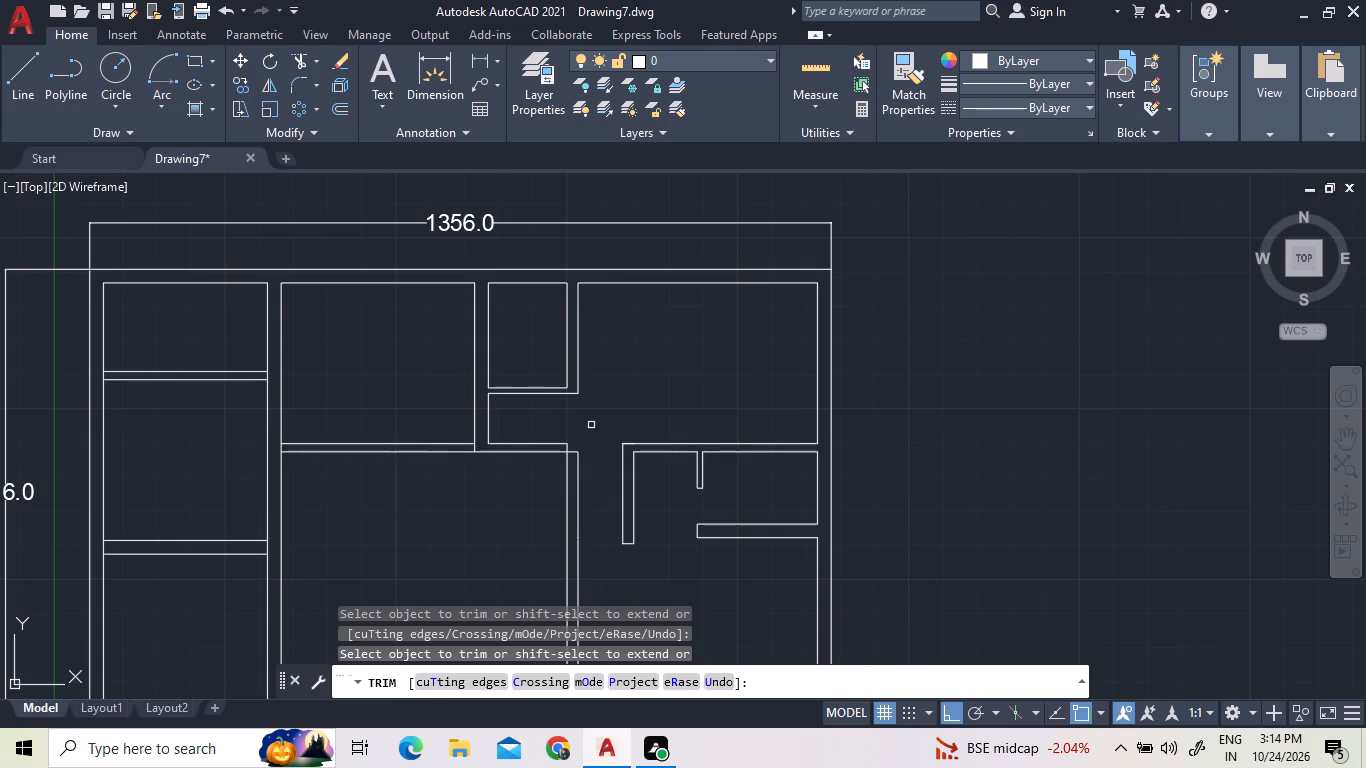
Extend the lower vertical partition's right line and the horizontal partition's upper line to meet, and trim the excess around that corner.
{"action": "left_click", "coordinate": [322, 62]}
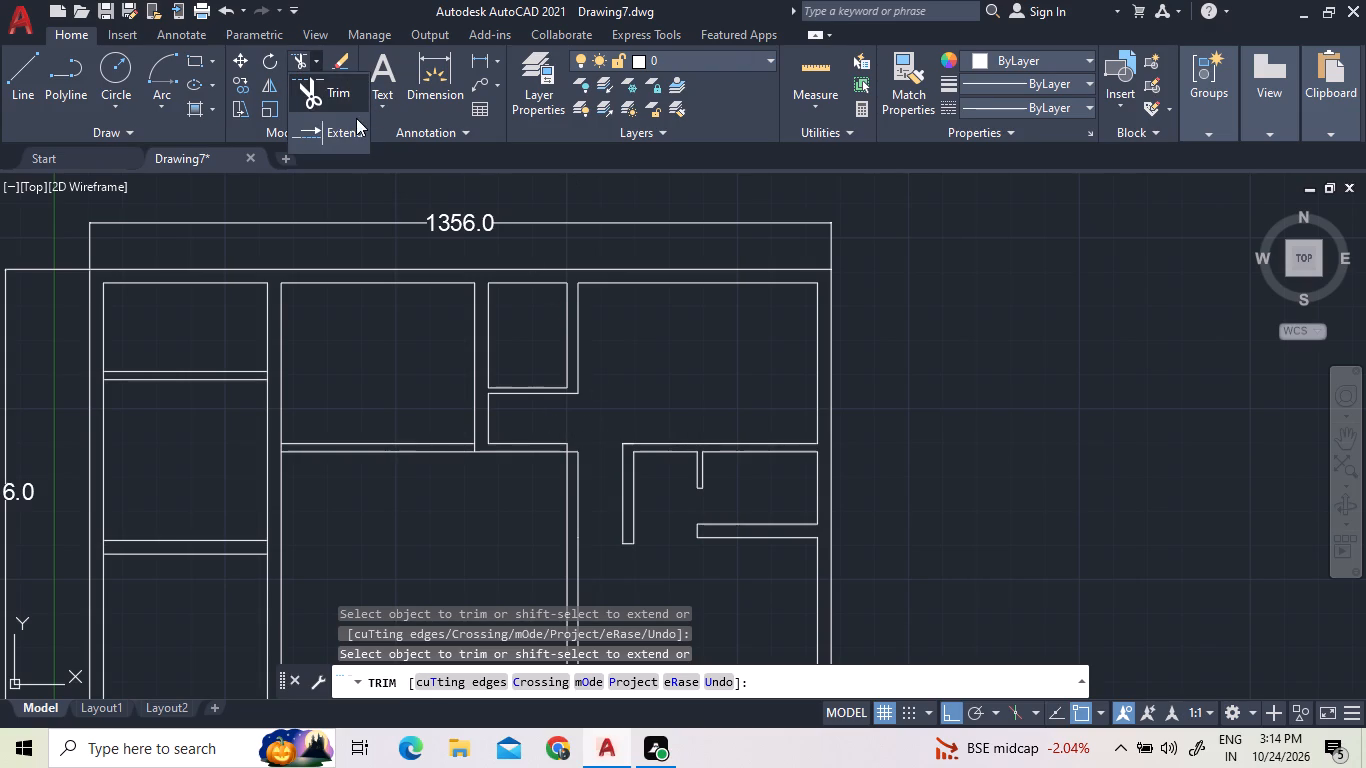
{"action": "left_click", "coordinate": [353, 120]}
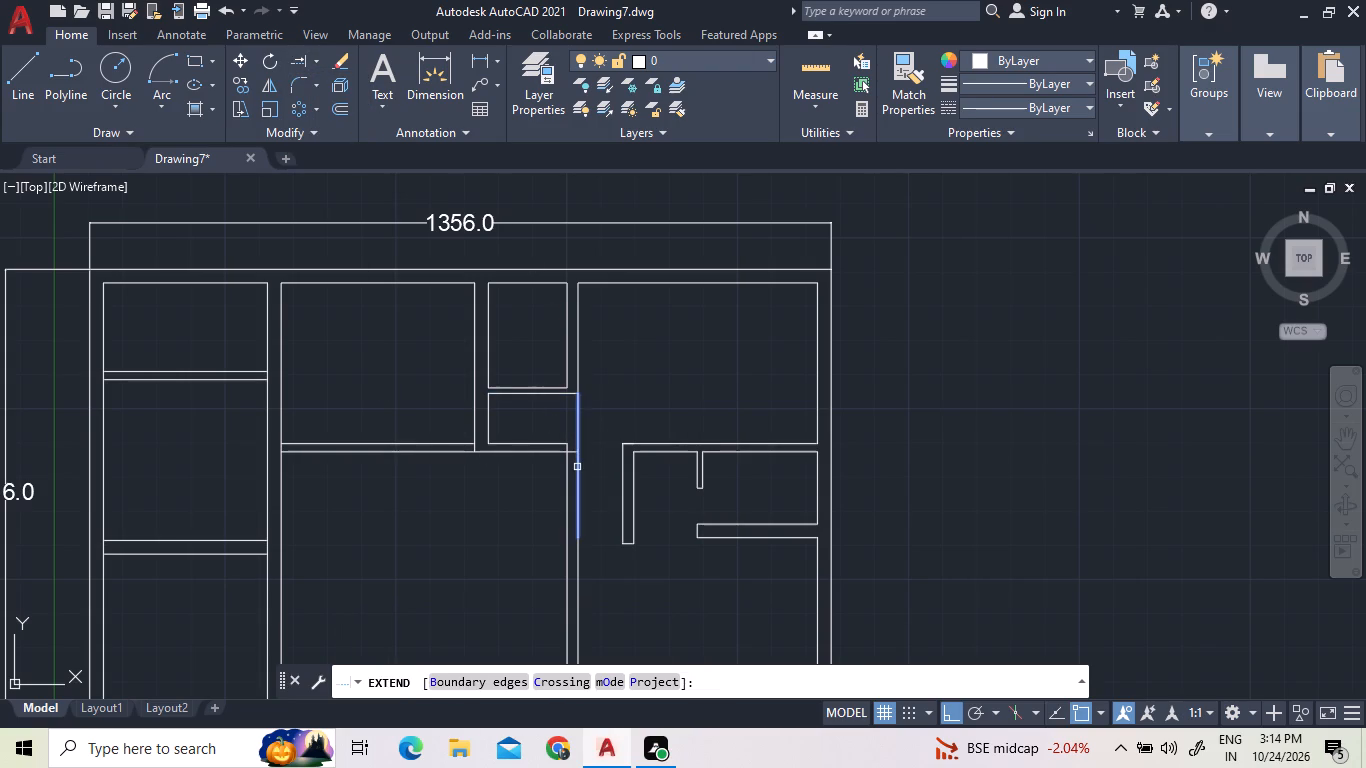
{"action": "left_click", "coordinate": [577, 467]}
{"action": "left_click", "coordinate": [558, 446]}
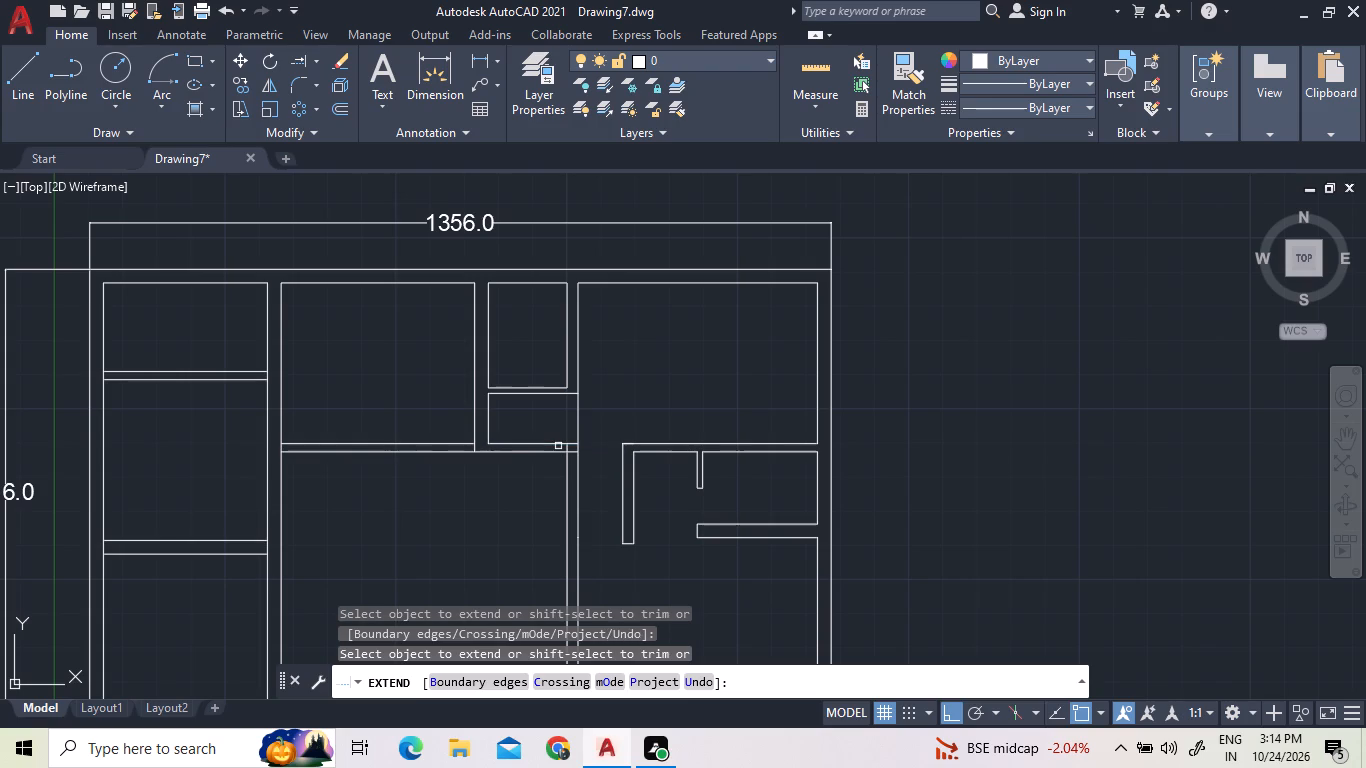
{"action": "left_click", "coordinate": [310, 63]}
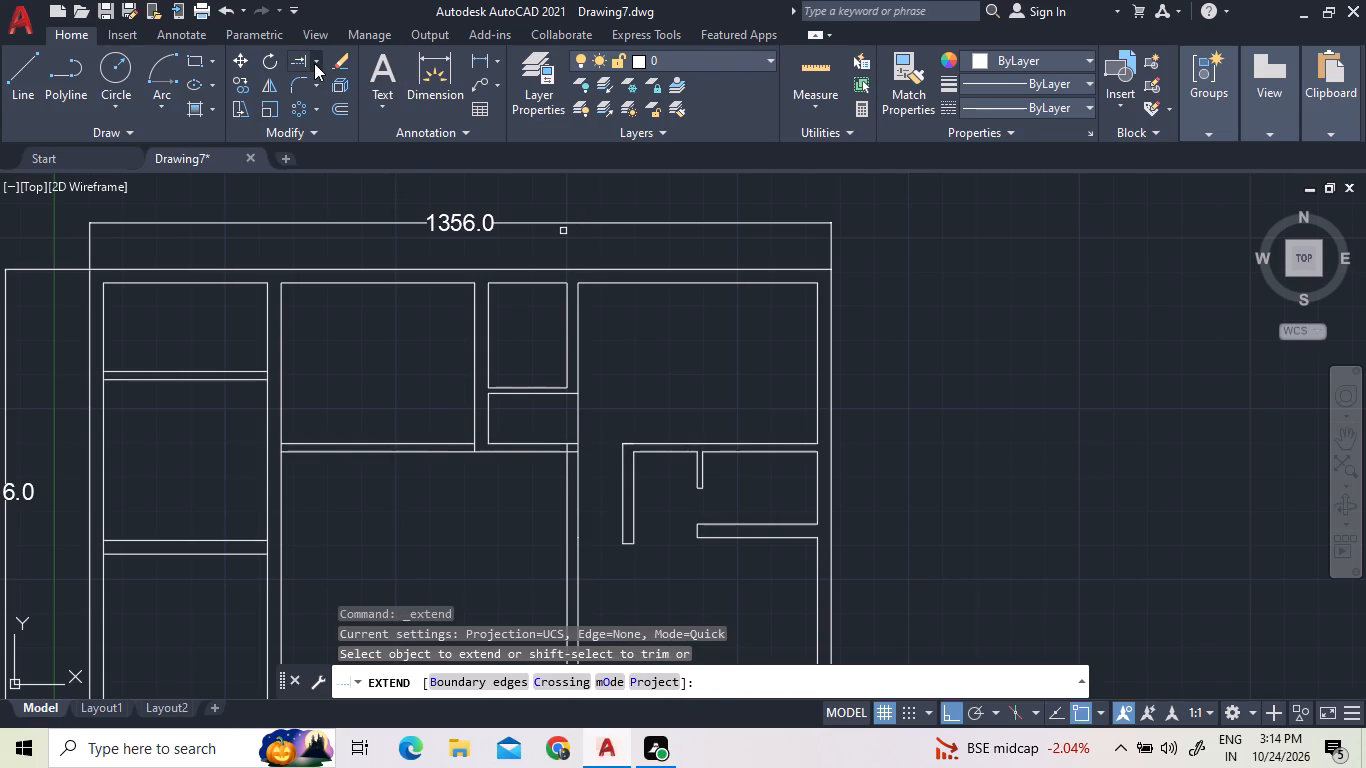
{"action": "left_click", "coordinate": [314, 63]}
{"action": "left_click", "coordinate": [315, 79]}
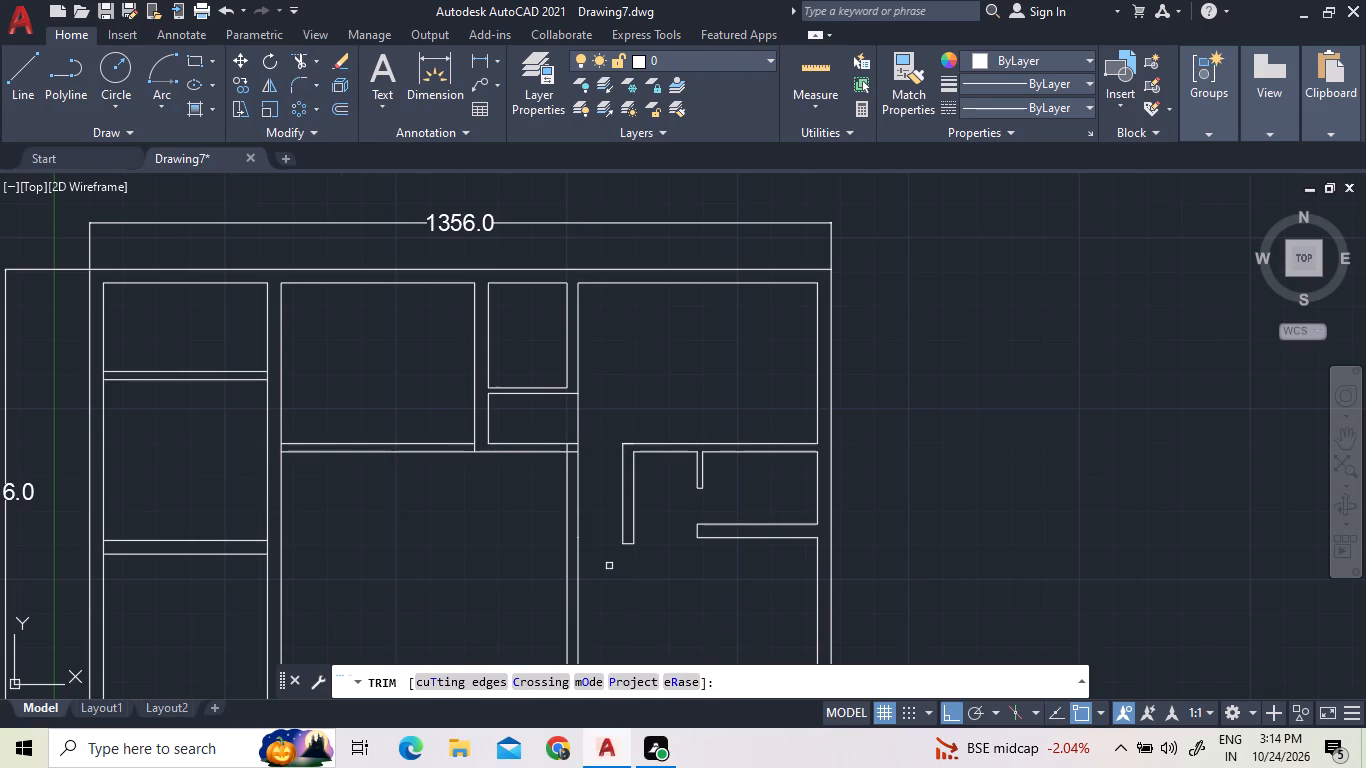
{"action": "left_click", "coordinate": [577, 414]}
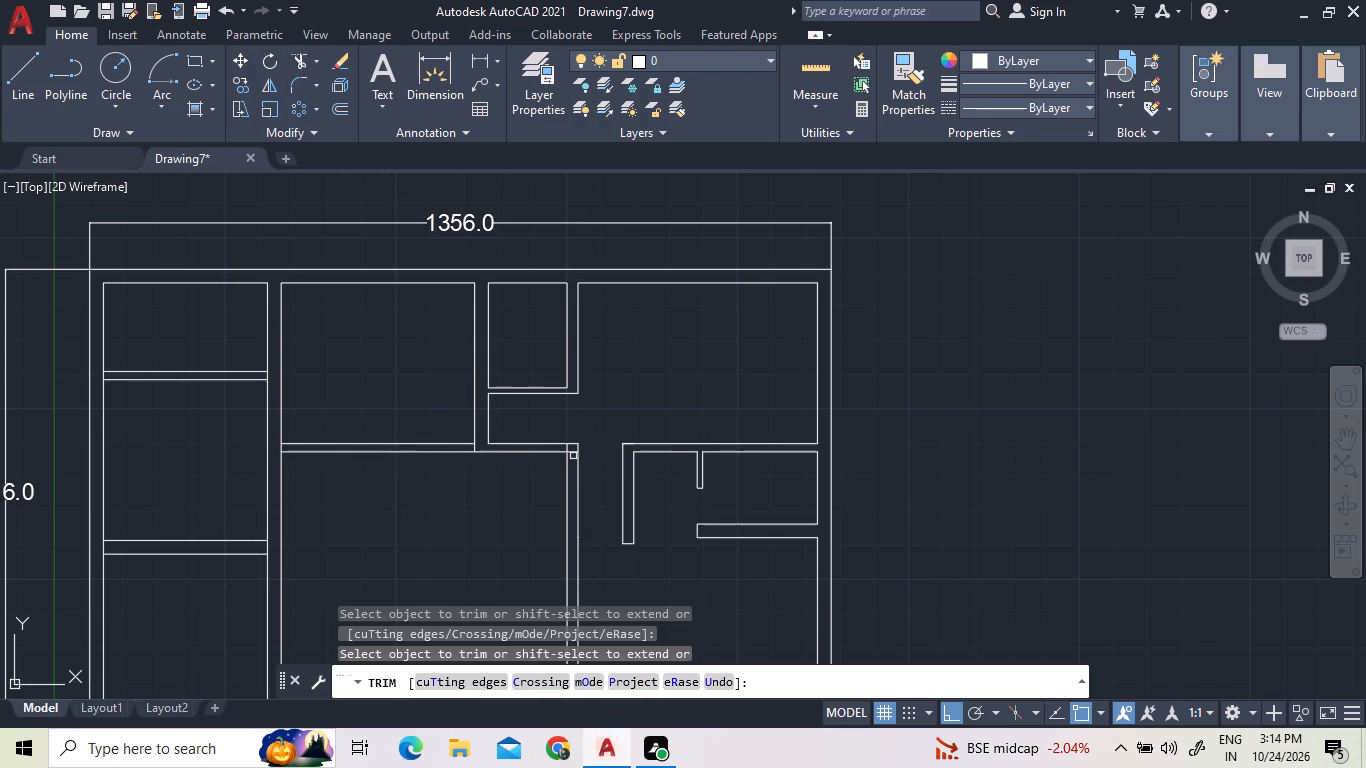
{"action": "left_click", "coordinate": [566, 449]}
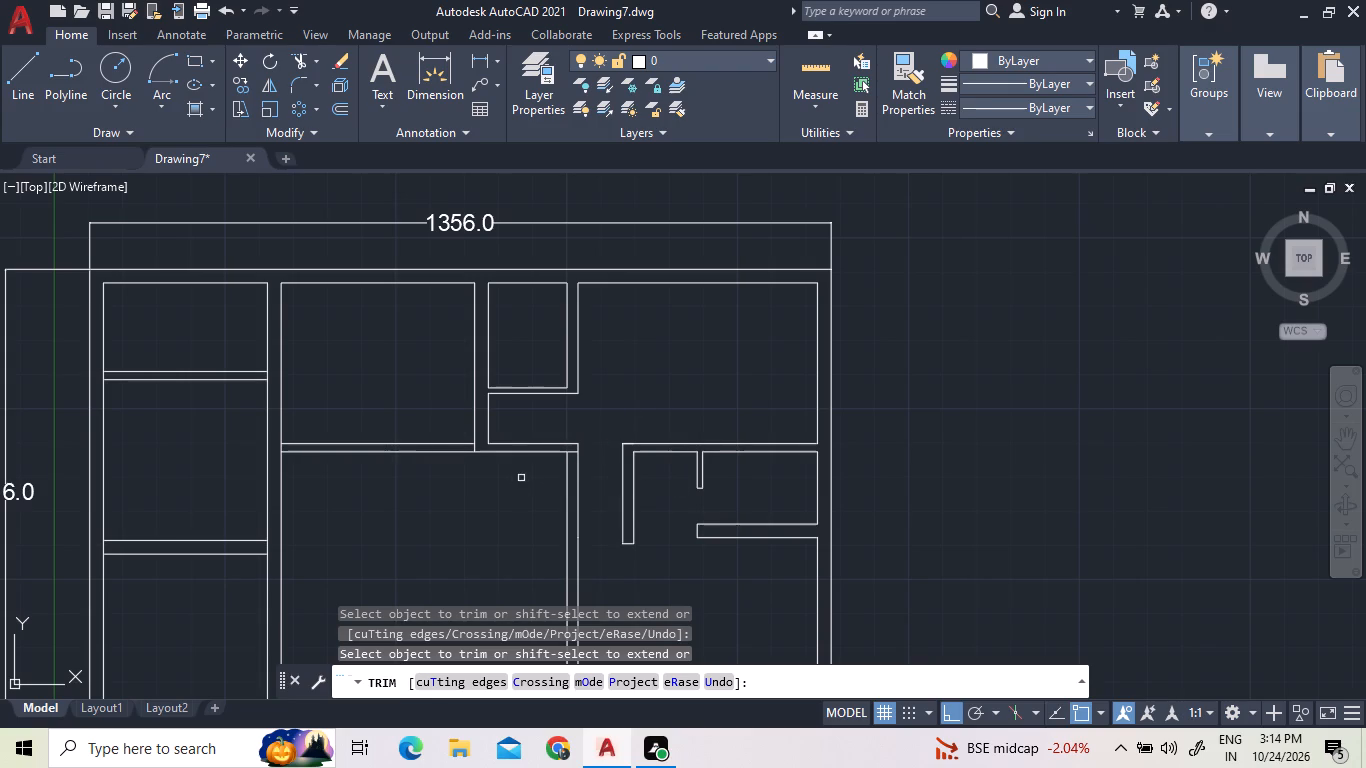
Trim away both horizontal partition lines across the large middle room, left of the narrow room's vertical partition.
{"action": "left_click", "coordinate": [454, 441]}
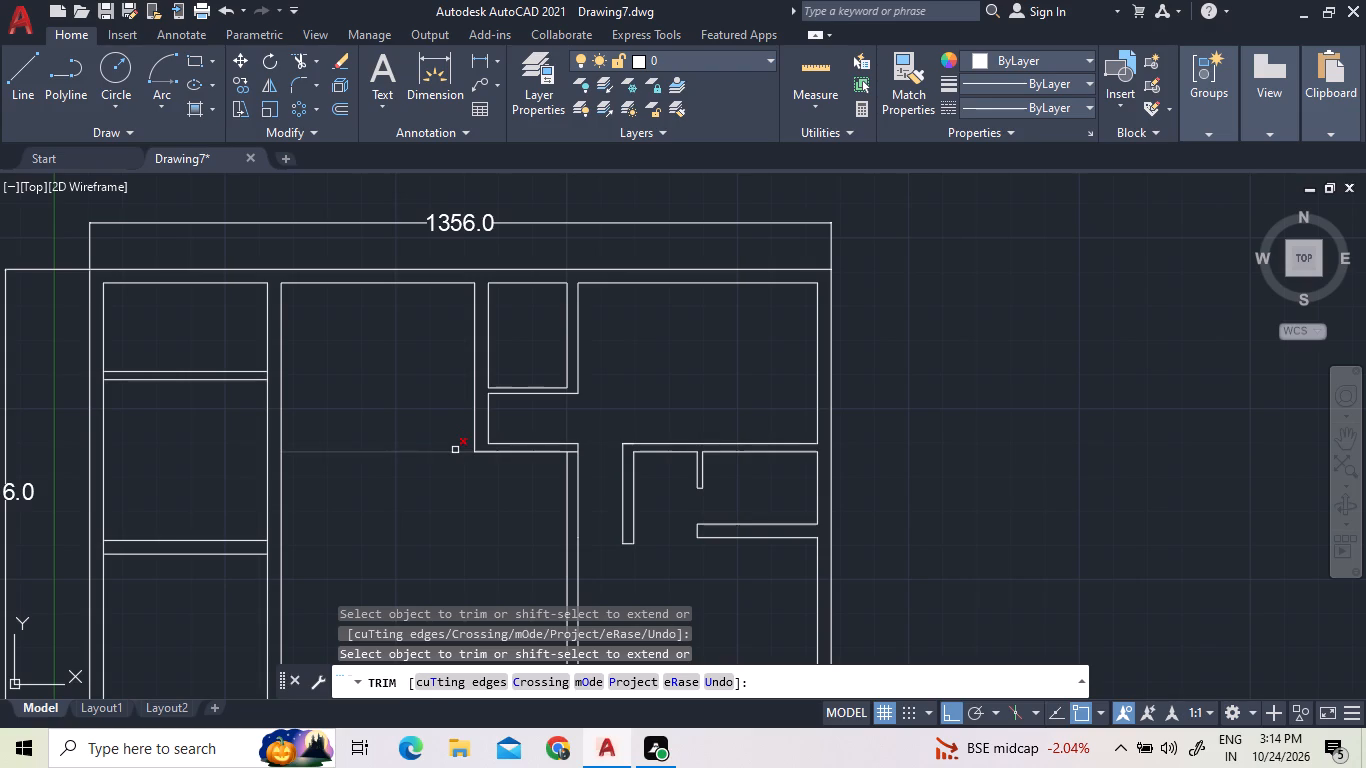
{"action": "left_click", "coordinate": [455, 450]}
Draw a short line across the lower vertical partition, level with the lower end of the parallel upright rectangle.
{"action": "middle_click_drag", "start_coordinate": [677, 523], "coordinate": [674, 520]}
{"action": "middle_click_drag", "start_coordinate": [674, 520], "coordinate": [529, 460]}
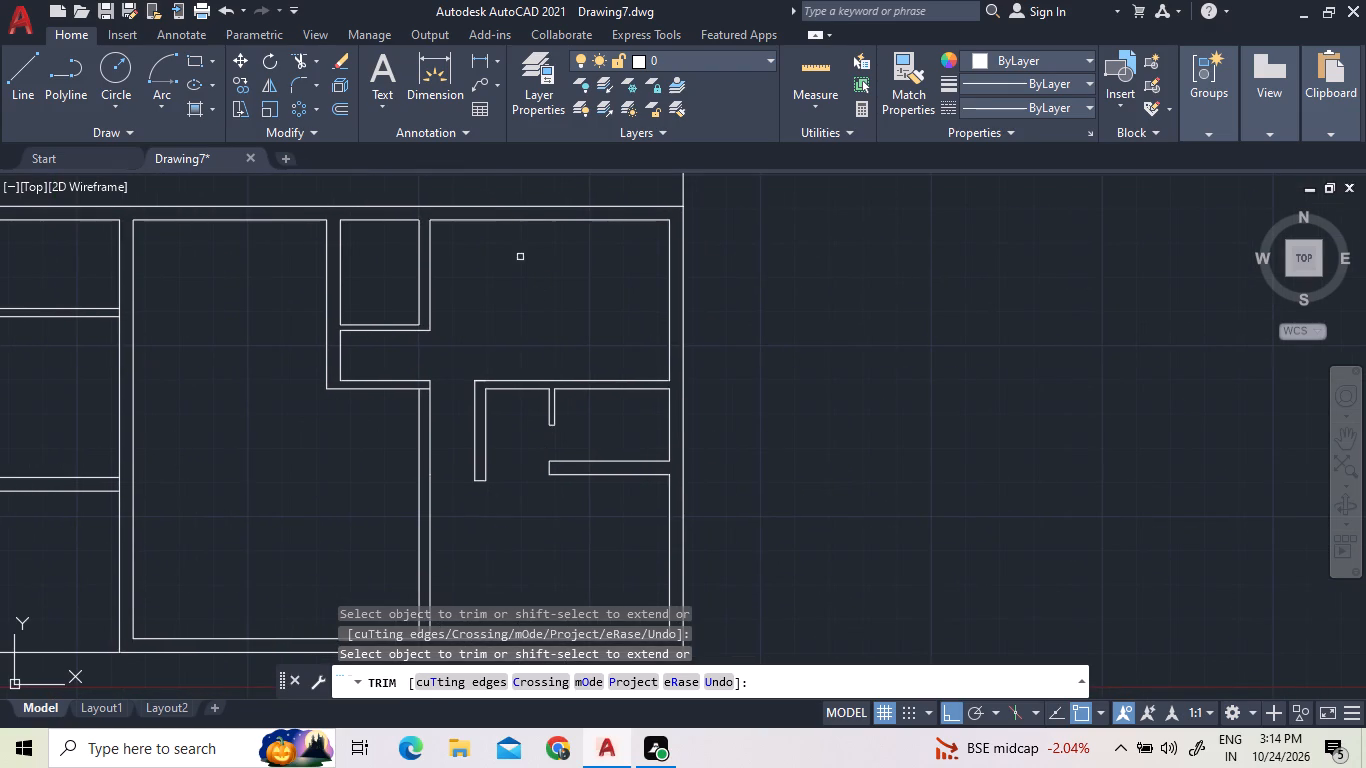
{"action": "left_click", "coordinate": [15, 86]}
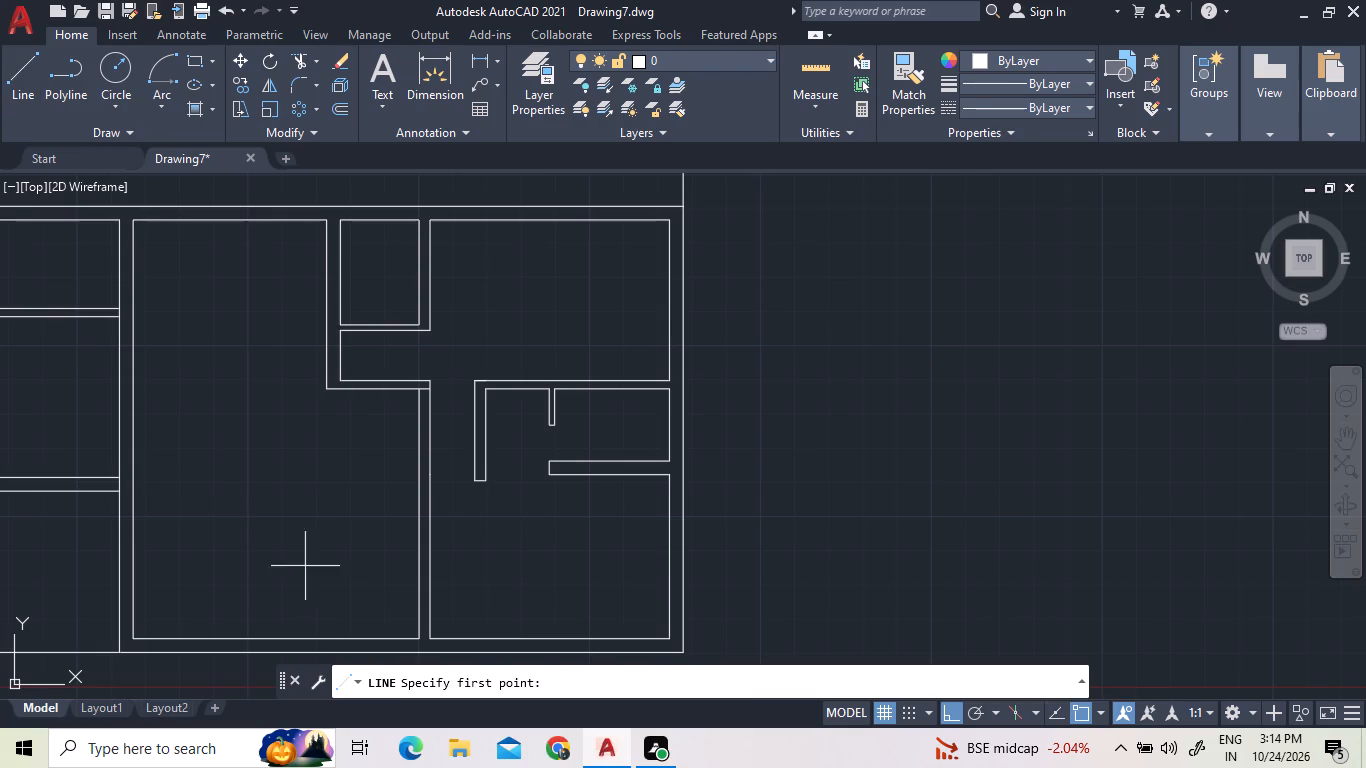
{"action": "scroll", "coordinate": [426, 497], "scroll_direction": "up", "scroll_amount": 2}
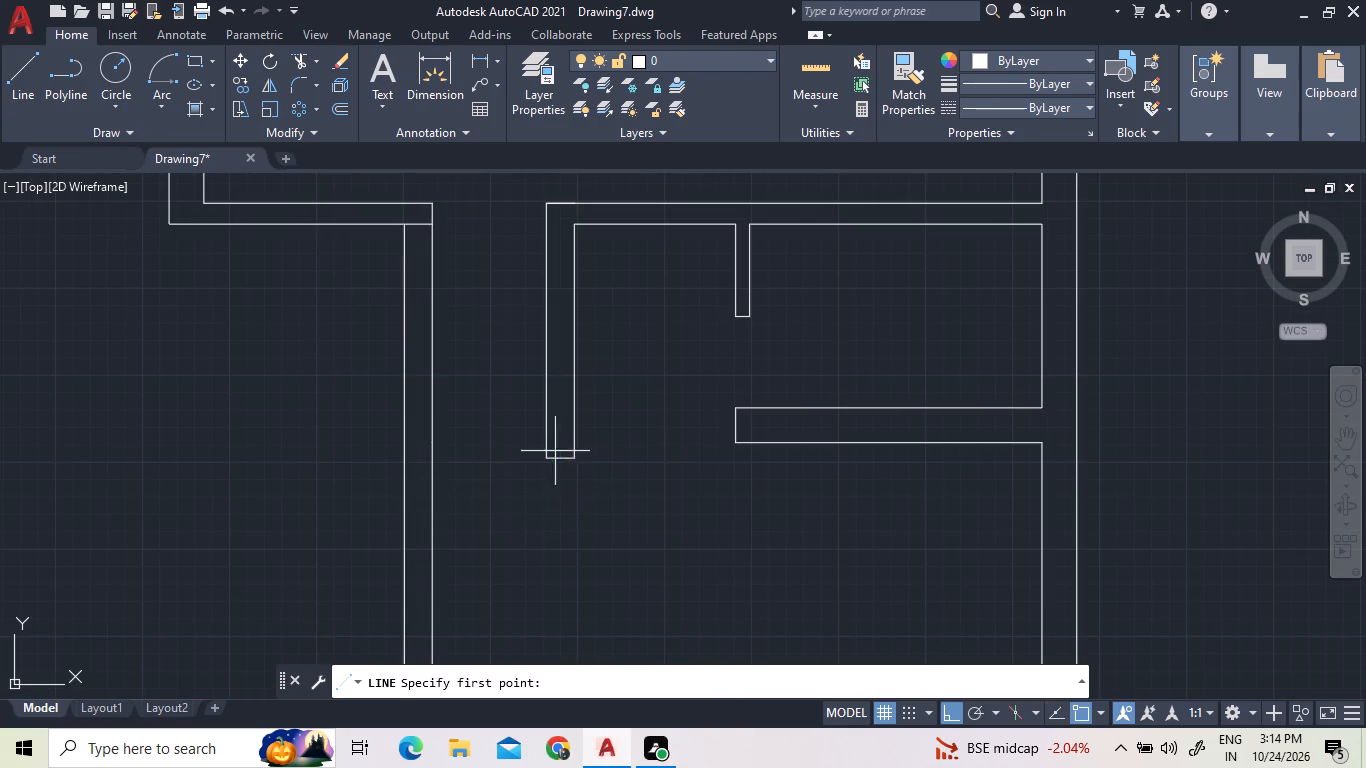
{"action": "left_click", "coordinate": [428, 457]}
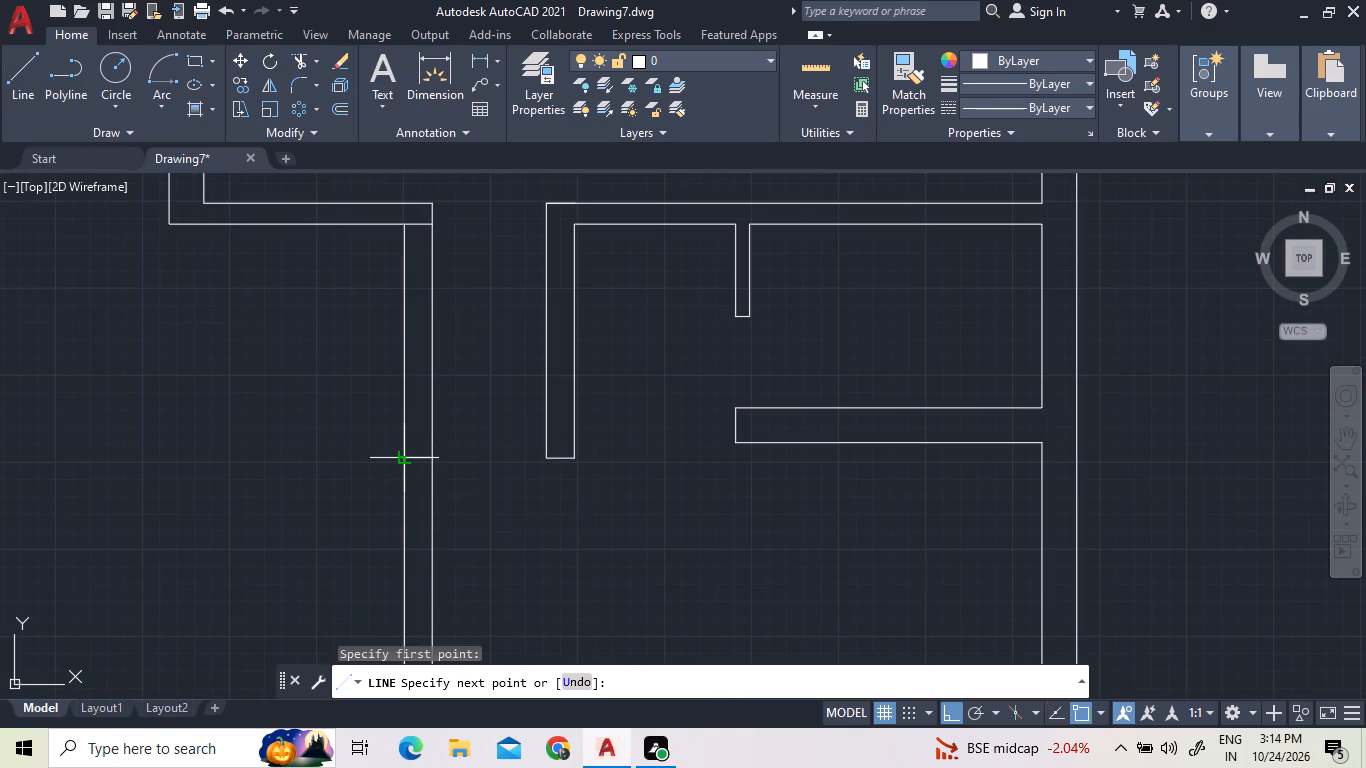
{"action": "left_click", "coordinate": [408, 460]}
{"action": "right_click", "coordinate": [501, 415]}
{"action": "left_click", "coordinate": [504, 425]}
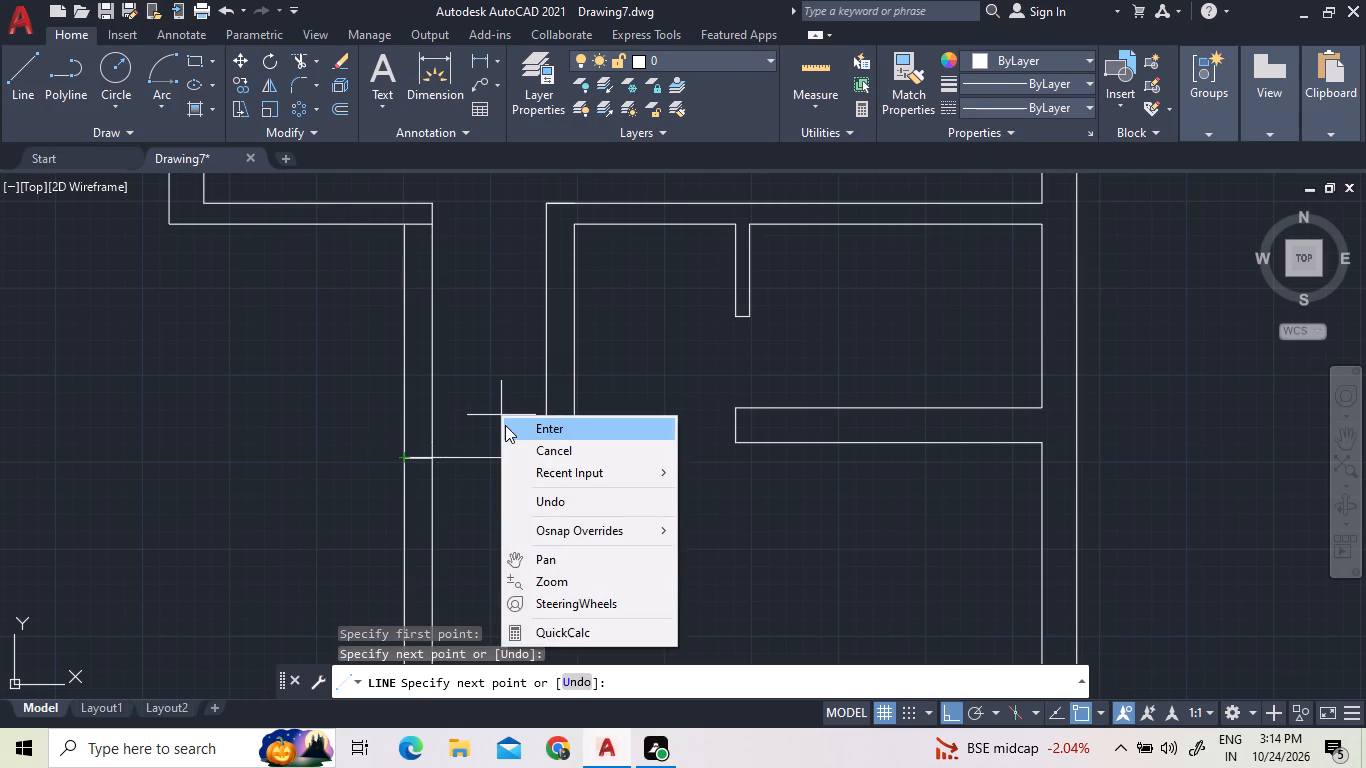
Trim both lines of the lower vertical partition between the horizontal partition and the new cross line, clearing the leftover stub.
{"action": "scroll", "coordinate": [502, 474], "scroll_direction": "down", "scroll_amount": 1}
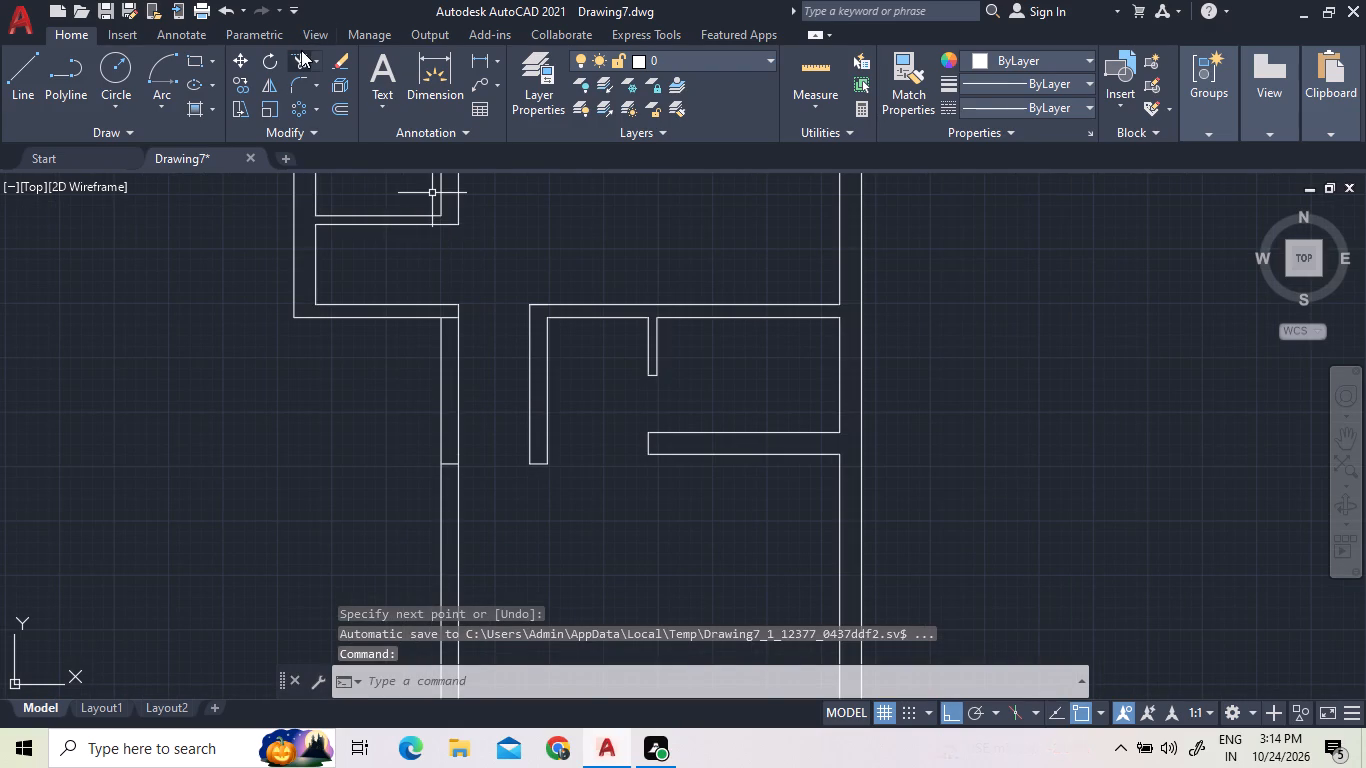
{"action": "left_click", "coordinate": [299, 55]}
{"action": "left_click", "coordinate": [433, 361]}
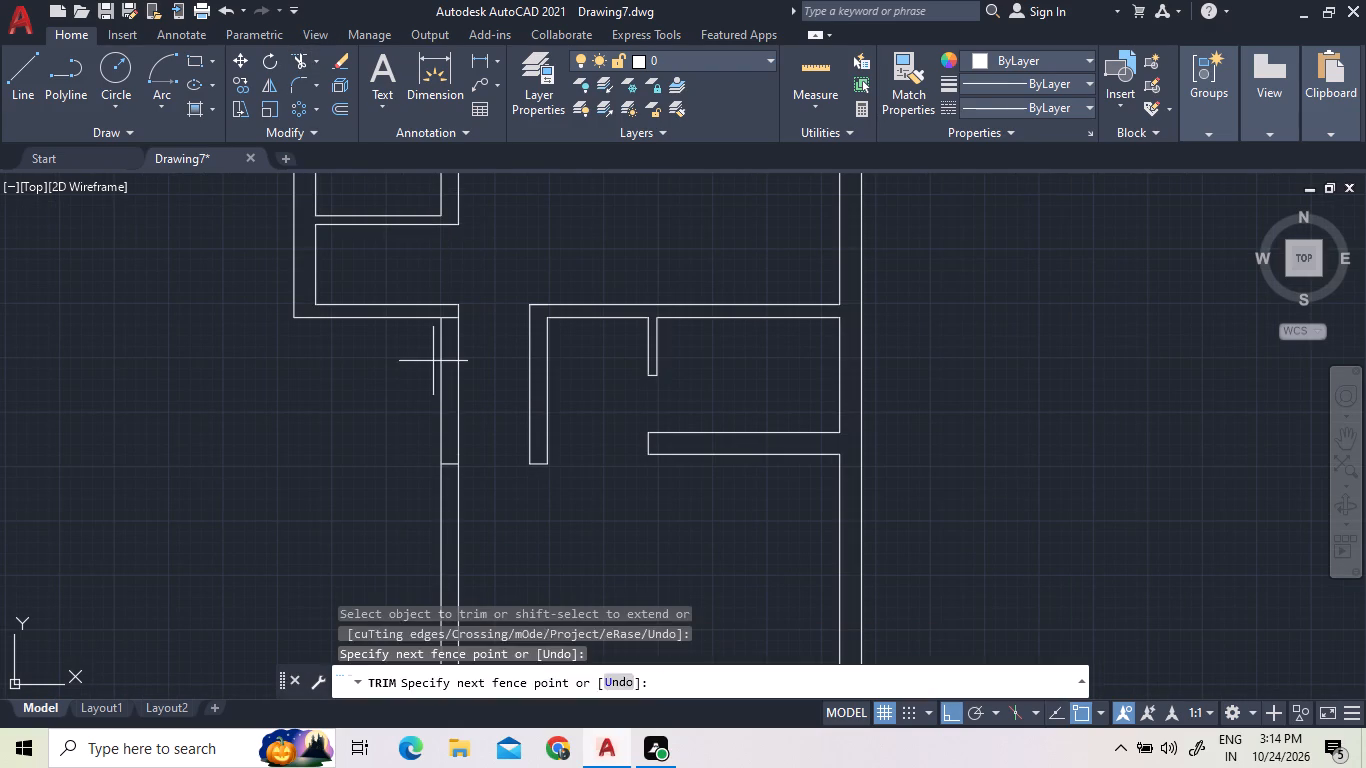
{"action": "left_click", "coordinate": [461, 357]}
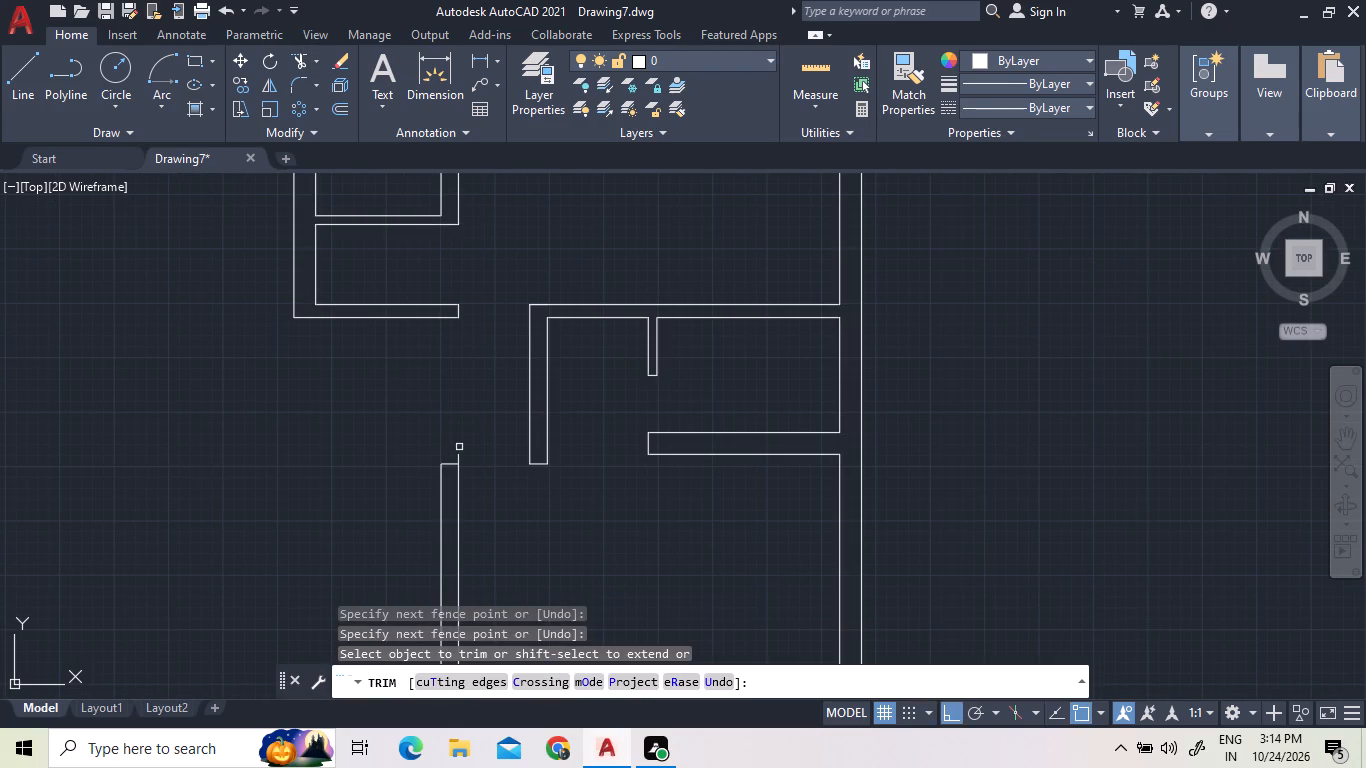
{"action": "left_click", "coordinate": [458, 451]}
{"action": "left_click", "coordinate": [459, 459]}
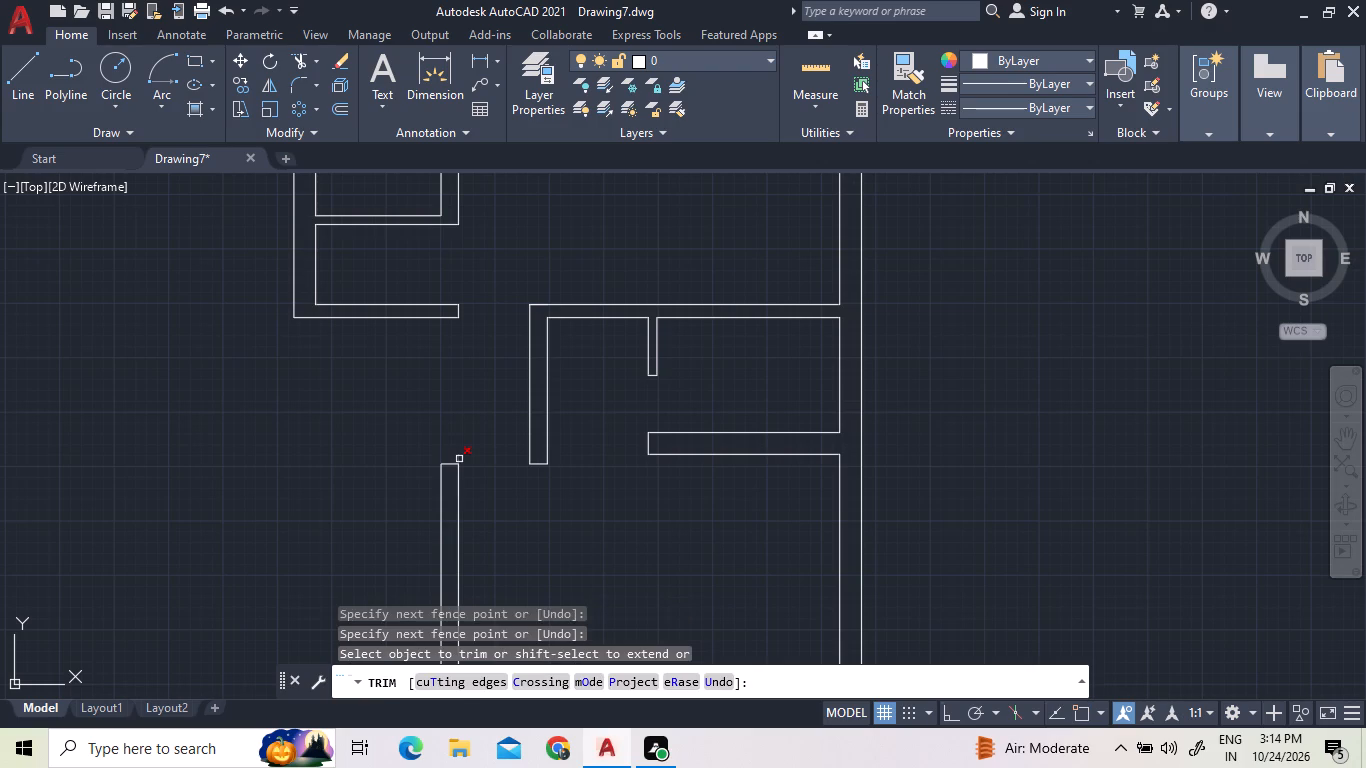
{"action": "left_click", "coordinate": [459, 459]}
Examine the new opening and the partitions around the small rooms on the plan's right side.
{"action": "scroll", "coordinate": [418, 422], "scroll_direction": "down", "scroll_amount": 1}
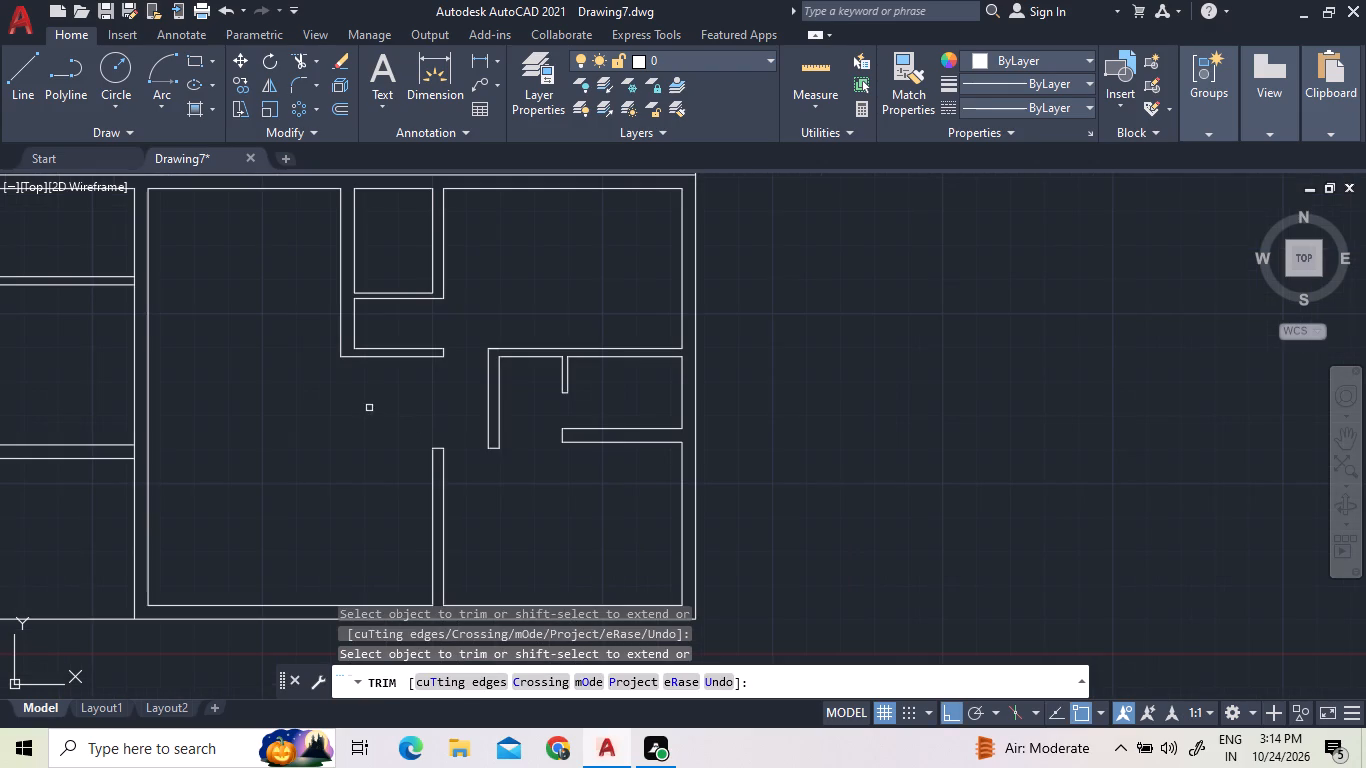
{"action": "middle_click_drag", "start_coordinate": [360, 411], "coordinate": [361, 447]}
{"action": "scroll", "coordinate": [399, 325], "scroll_direction": "up", "scroll_amount": 1}
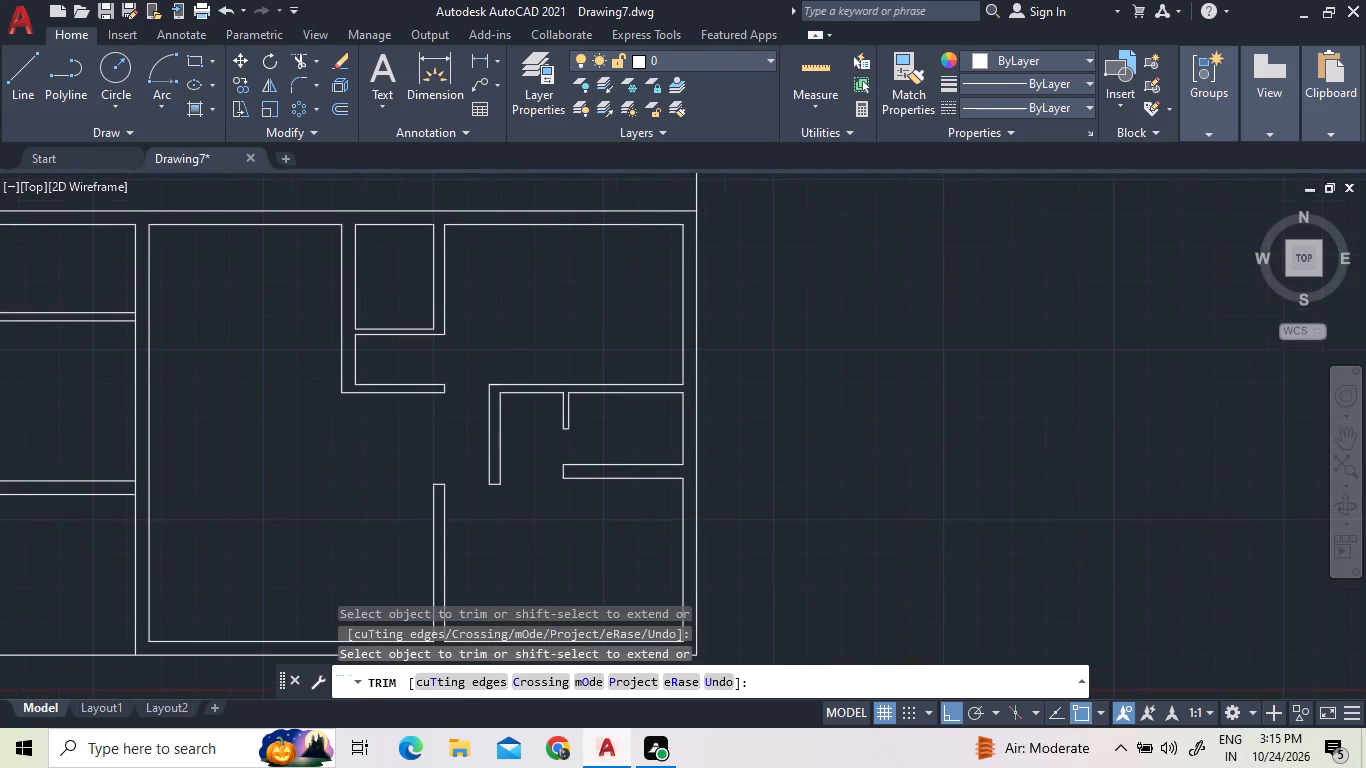
{"action": "scroll", "coordinate": [399, 325], "scroll_direction": "up", "scroll_amount": 2}
{"action": "scroll", "coordinate": [399, 325], "scroll_direction": "down", "scroll_amount": 2}
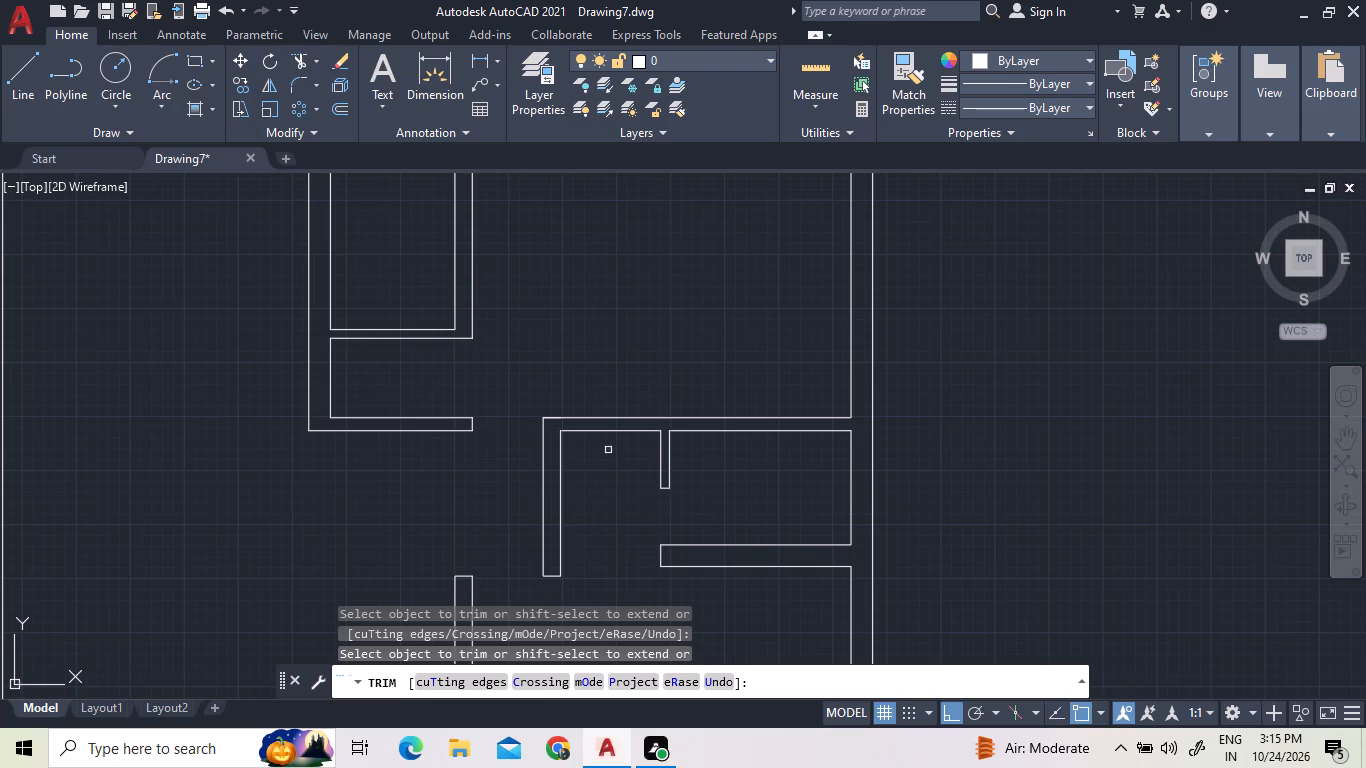
{"action": "middle_click_drag", "start_coordinate": [601, 398], "coordinate": [455, 337]}
{"action": "scroll", "coordinate": [452, 340], "scroll_direction": "up", "scroll_amount": 1}
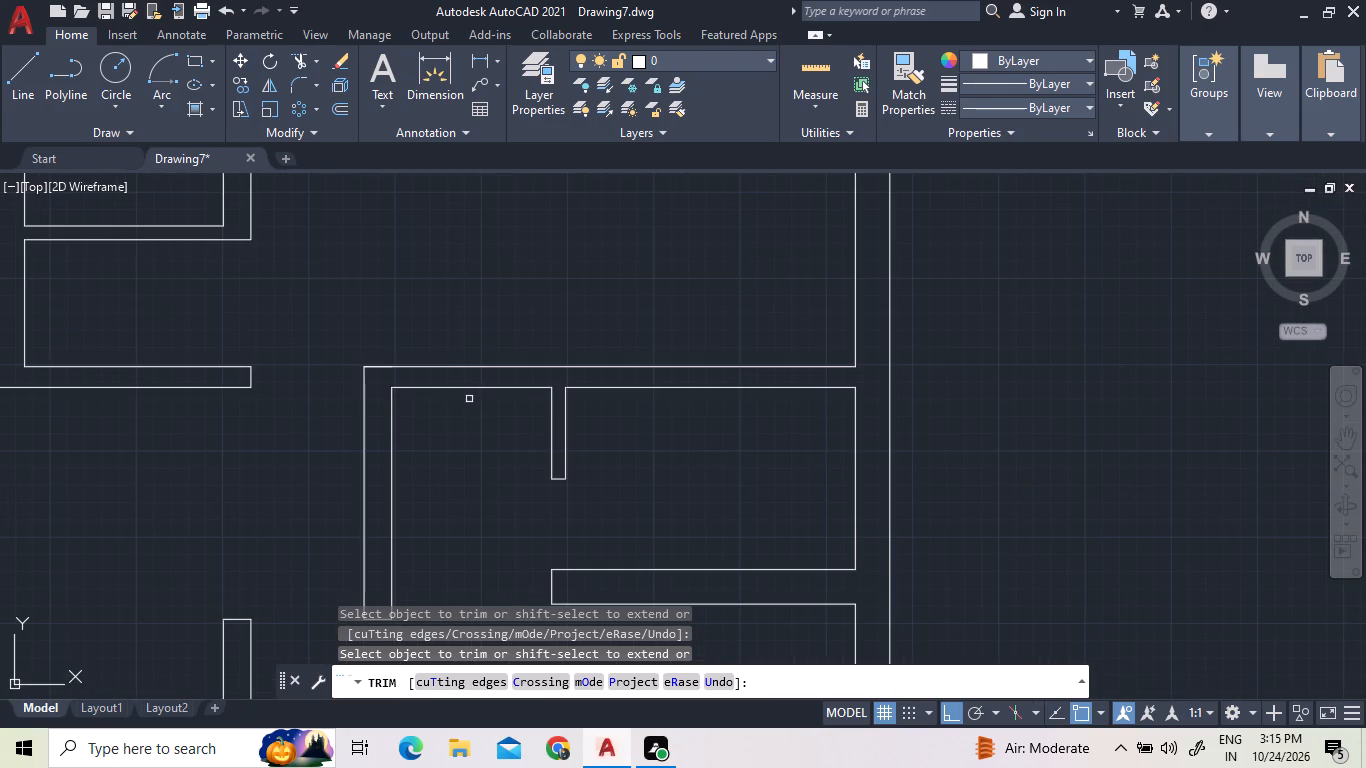
{"action": "scroll", "coordinate": [469, 404], "scroll_direction": "down", "scroll_amount": 1}
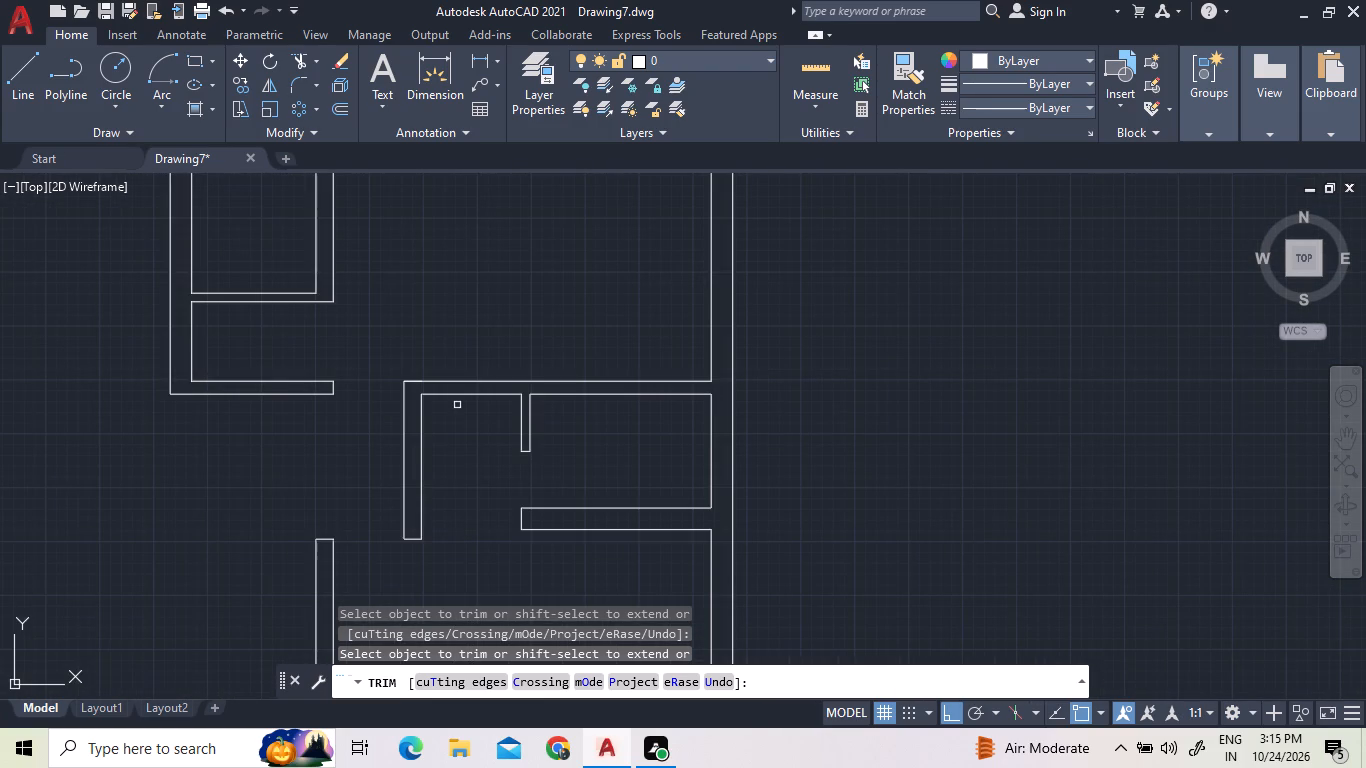
{"action": "middle_click_drag", "start_coordinate": [497, 465], "coordinate": [461, 394]}
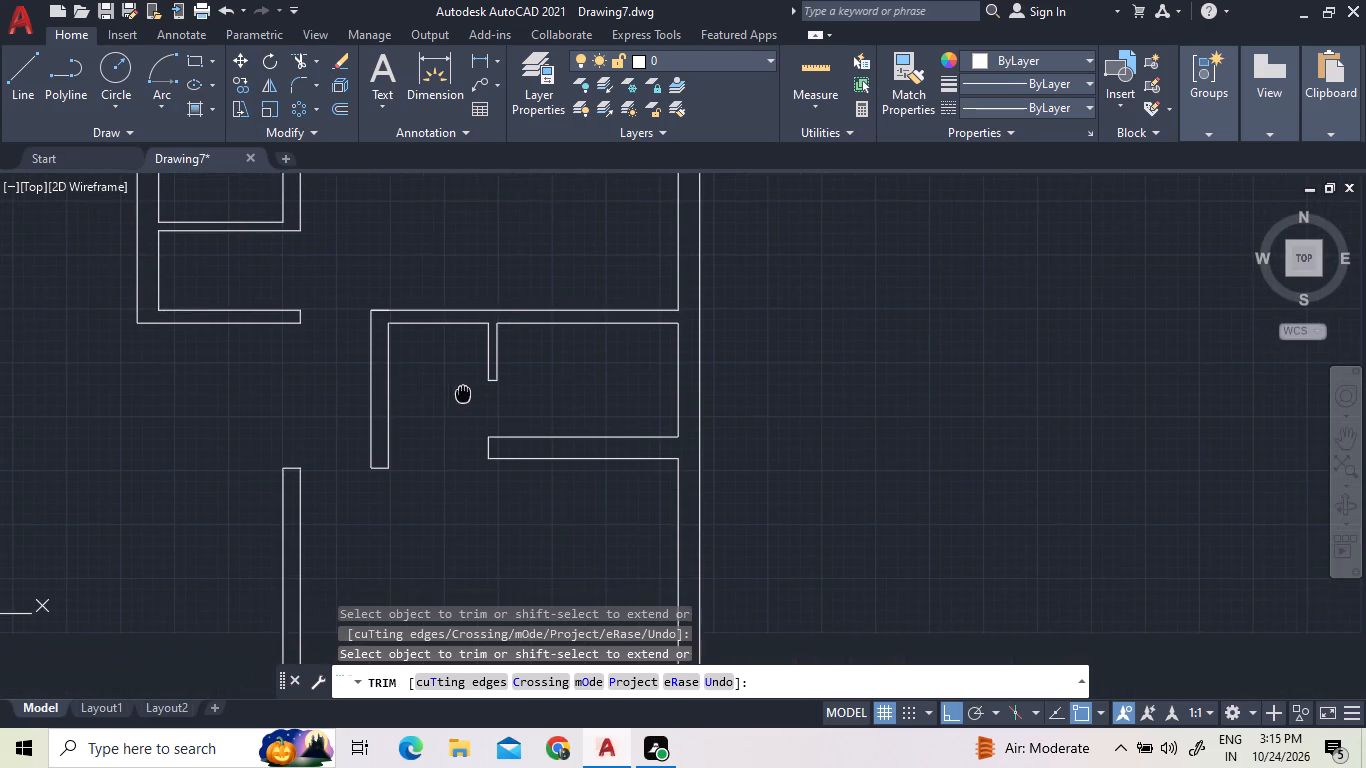
{"action": "middle_click_drag", "start_coordinate": [461, 394], "coordinate": [459, 394]}
{"action": "scroll", "coordinate": [449, 399], "scroll_direction": "down", "scroll_amount": 1}
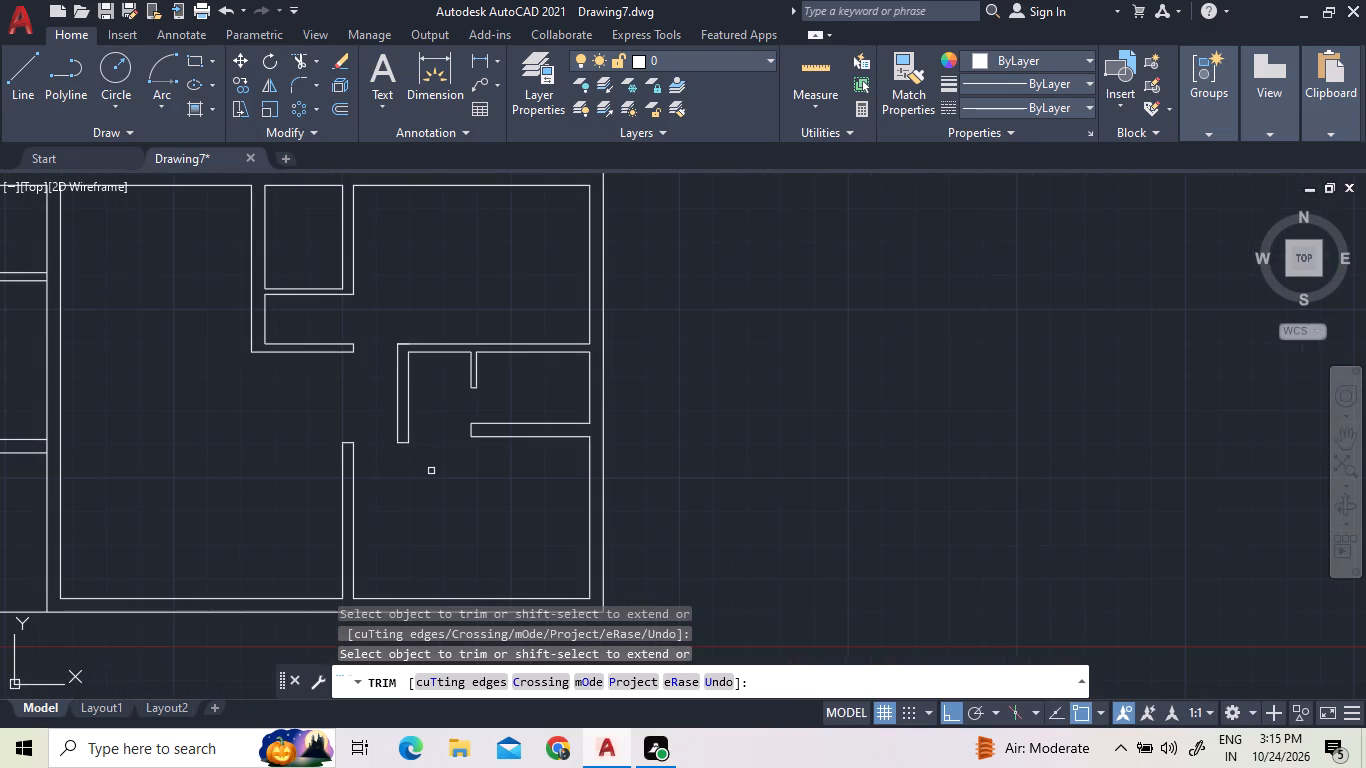
{"action": "middle_click_drag", "start_coordinate": [431, 472], "coordinate": [486, 487]}
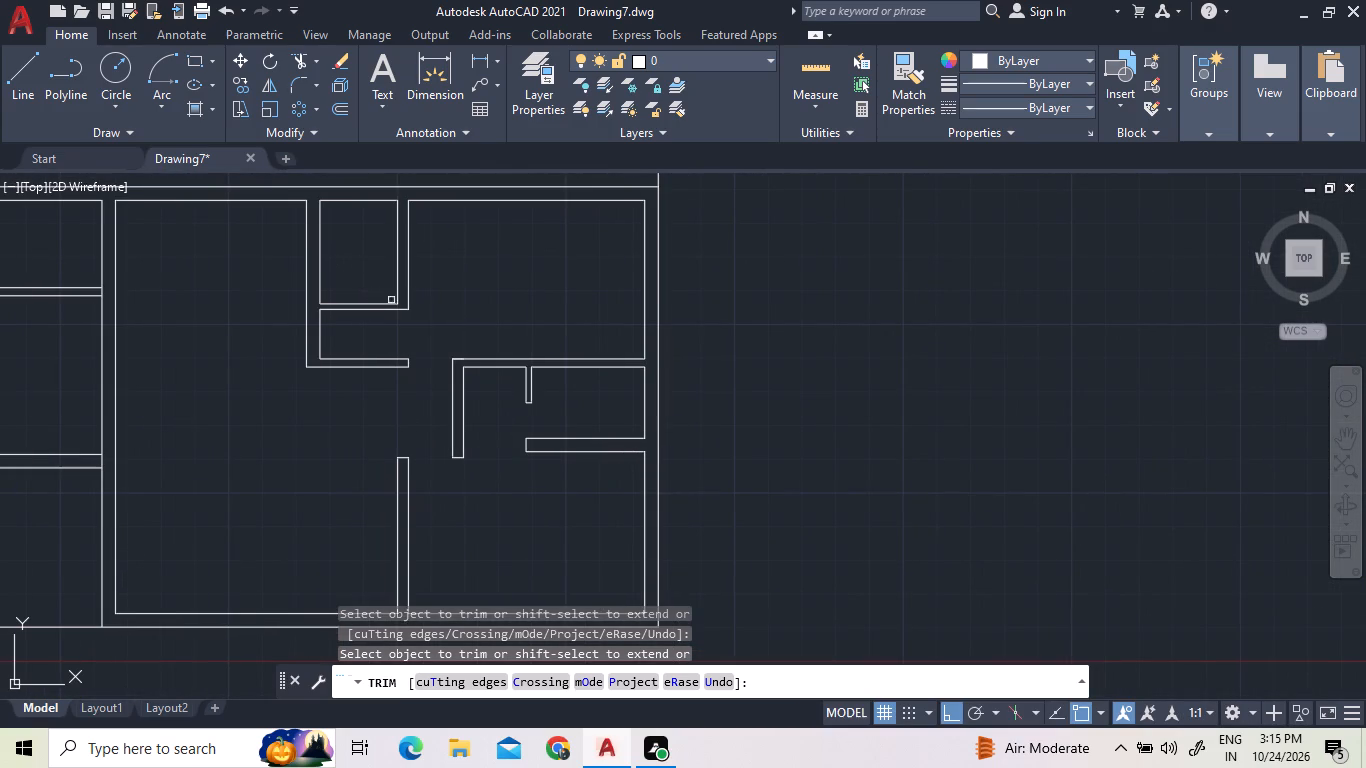
Draw a short line across the thin horizontal partition below the narrow upper room, about a third along from its left end.
{"action": "left_click", "coordinate": [39, 74]}
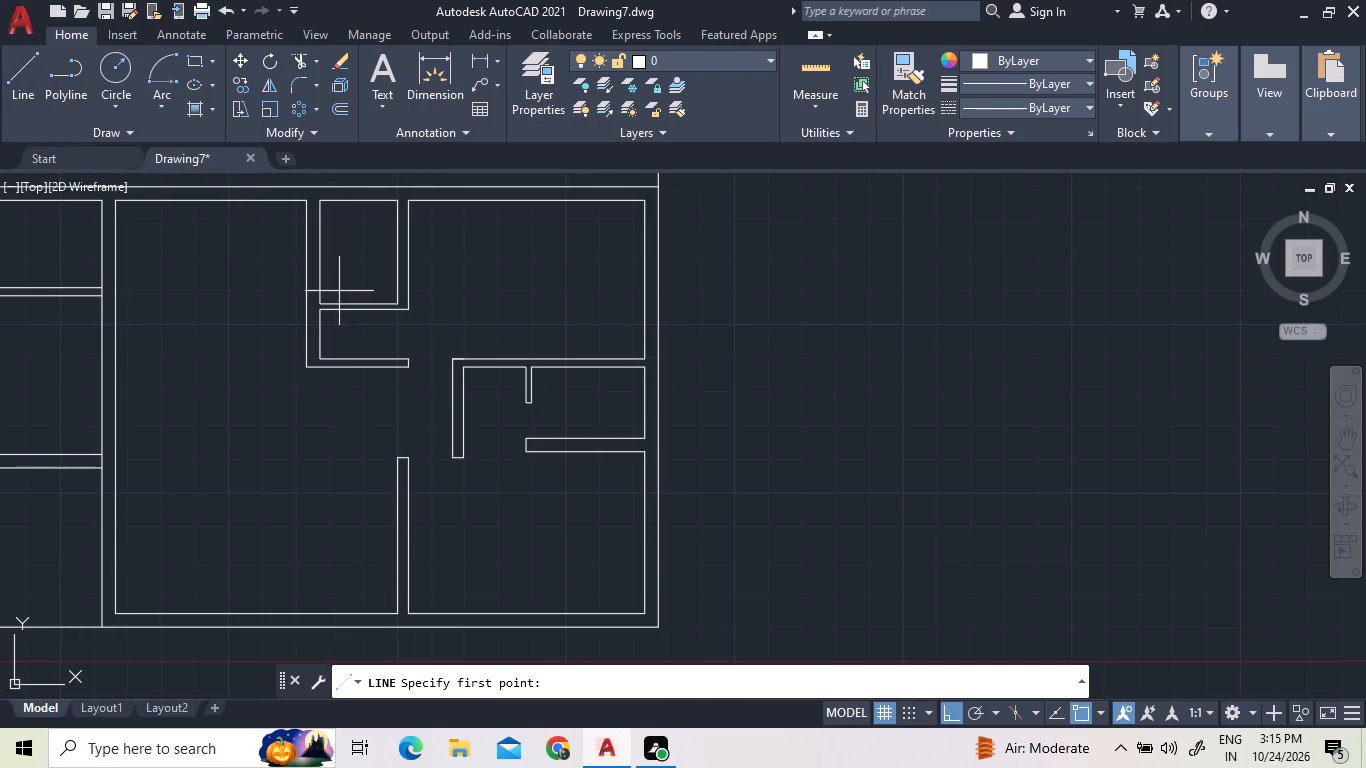
{"action": "scroll", "coordinate": [359, 307], "scroll_direction": "up", "scroll_amount": 3}
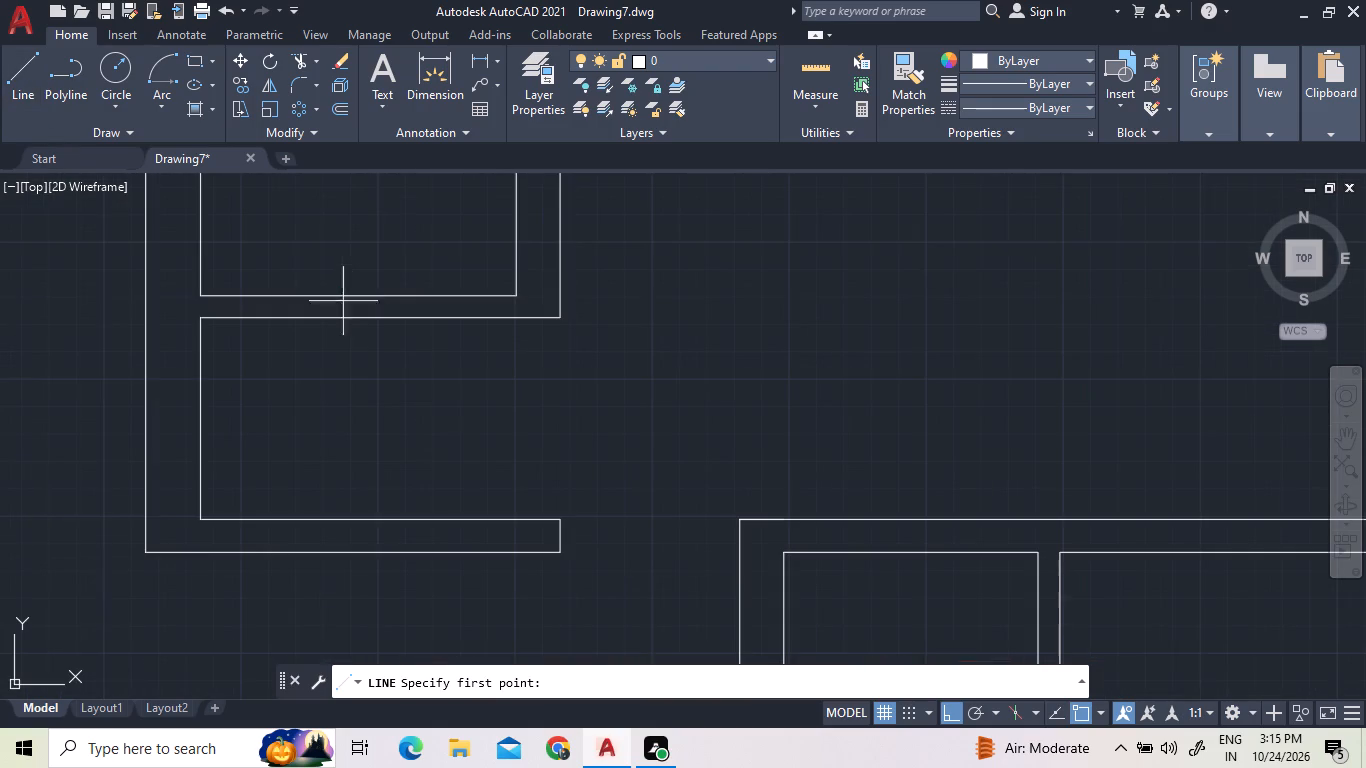
{"action": "left_click", "coordinate": [312, 296]}
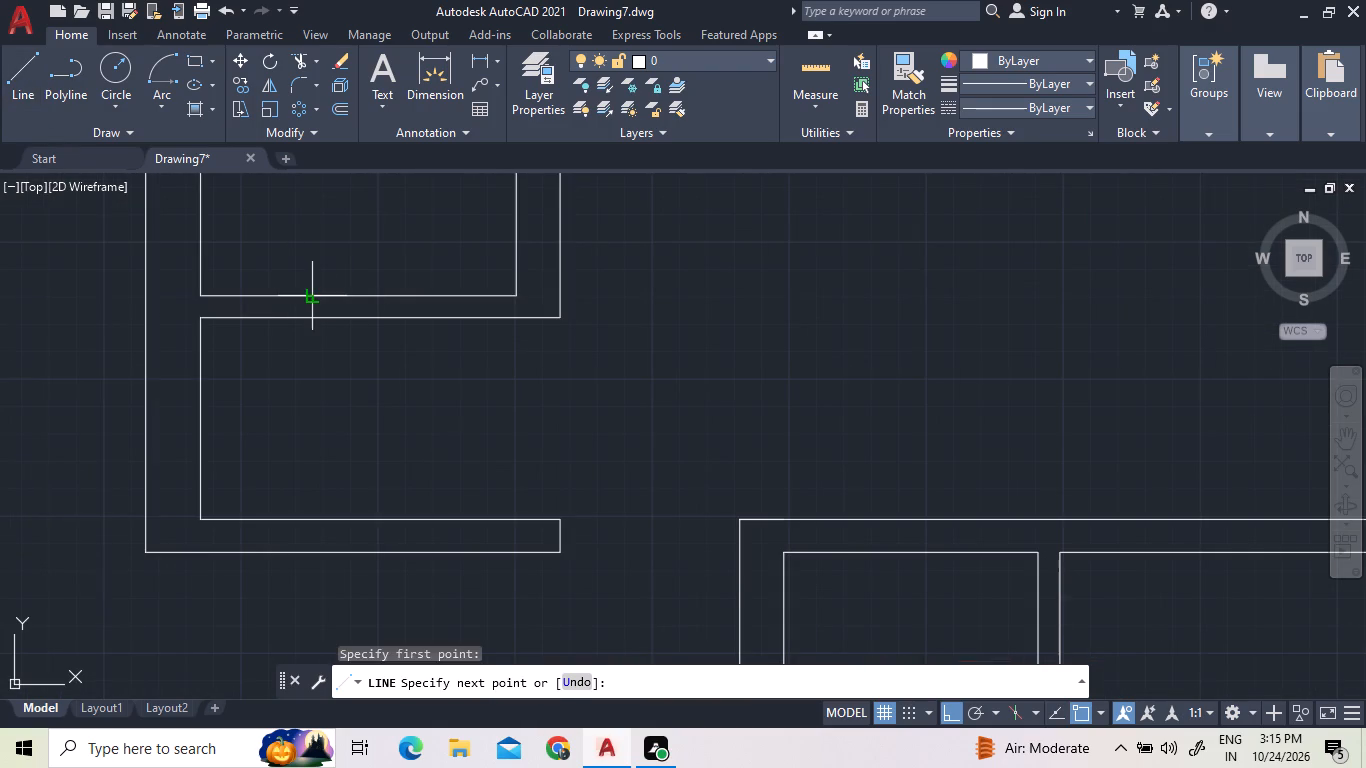
{"action": "left_click", "coordinate": [310, 318]}
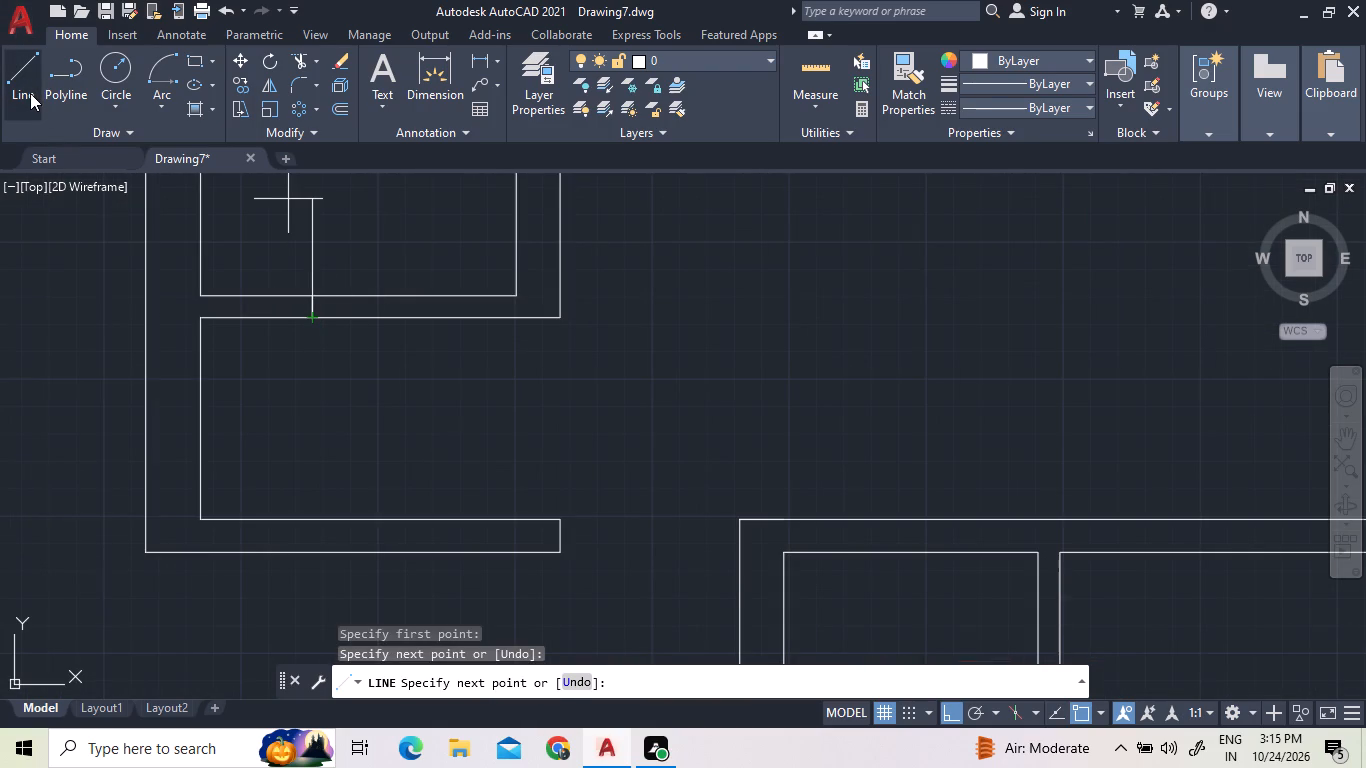
{"action": "left_click", "coordinate": [30, 93]}
Extend the narrow upper room's right inner wall line down to the lower line of its horizontal partition.
{"action": "left_click", "coordinate": [315, 56]}
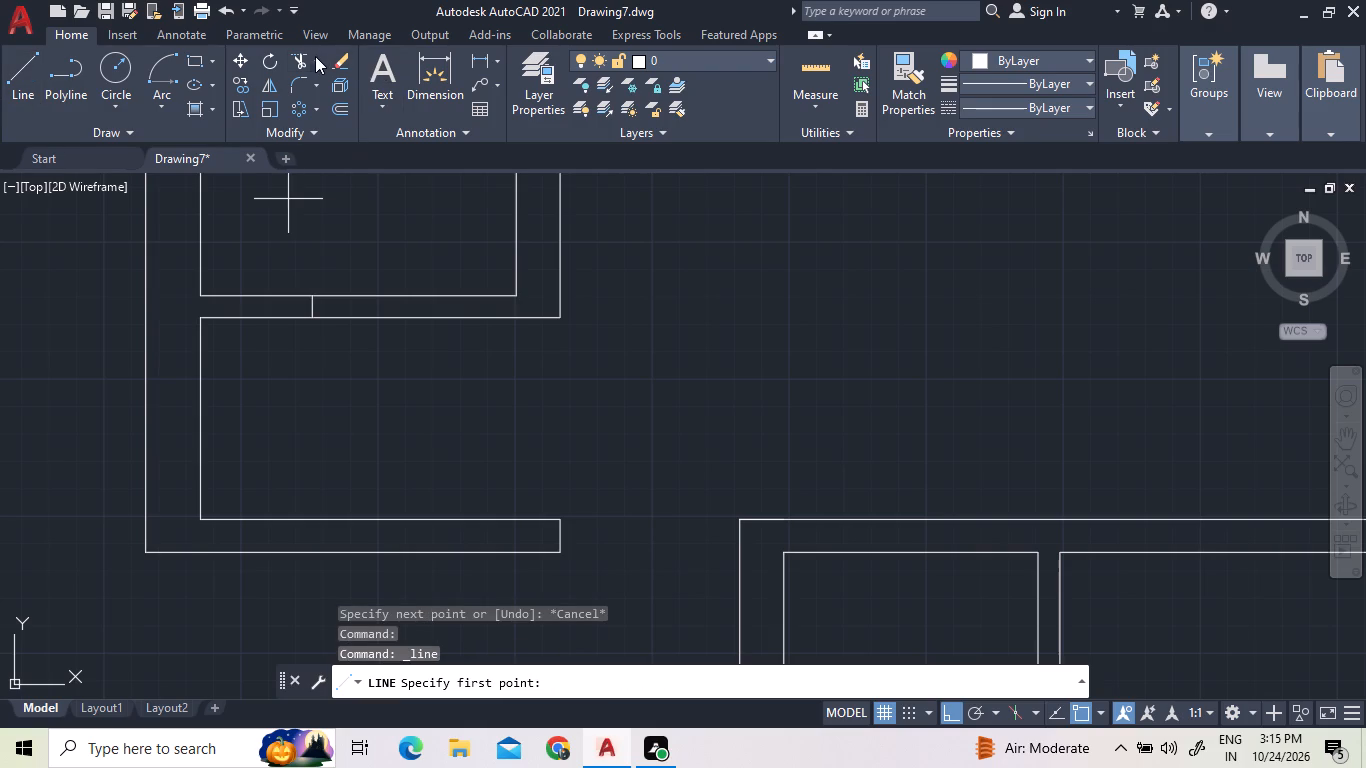
{"action": "left_click", "coordinate": [333, 124]}
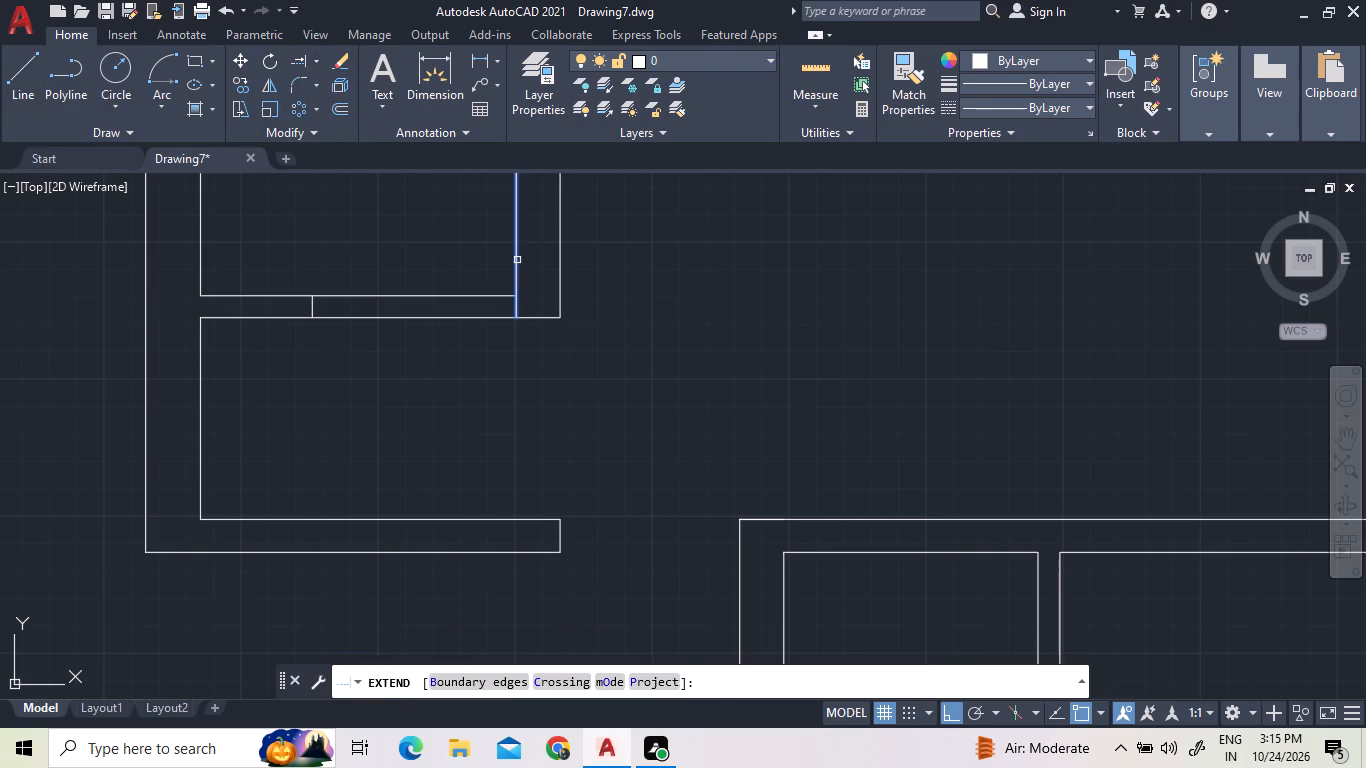
{"action": "left_click", "coordinate": [517, 260]}
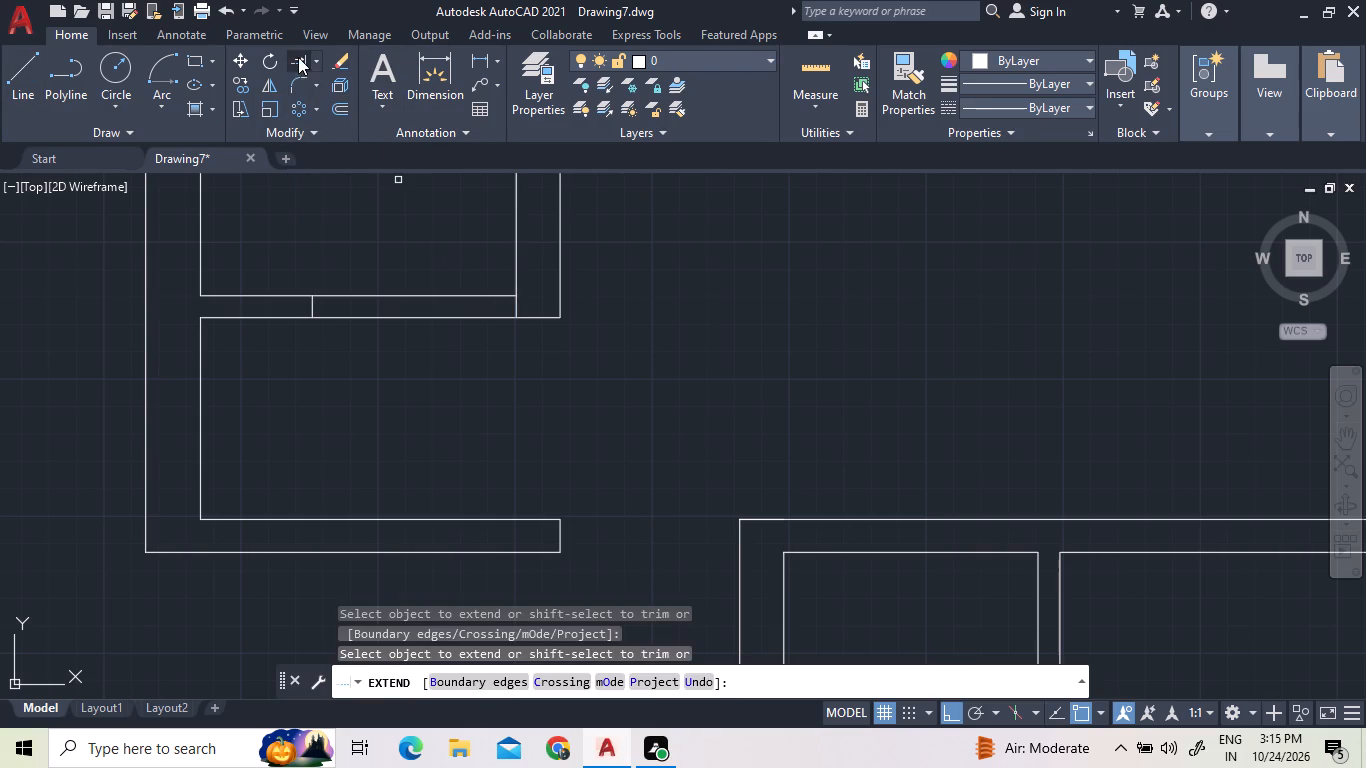
Trim both lines of the thin horizontal partition between the short cross line and the narrow upper room's right wall, leaving an opening.
{"action": "left_click", "coordinate": [314, 63]}
{"action": "left_click", "coordinate": [312, 80]}
{"action": "left_click", "coordinate": [370, 211]}
{"action": "left_click_drag", "start_coordinate": [379, 267], "coordinate": [390, 334]}
{"action": "left_click", "coordinate": [423, 419]}
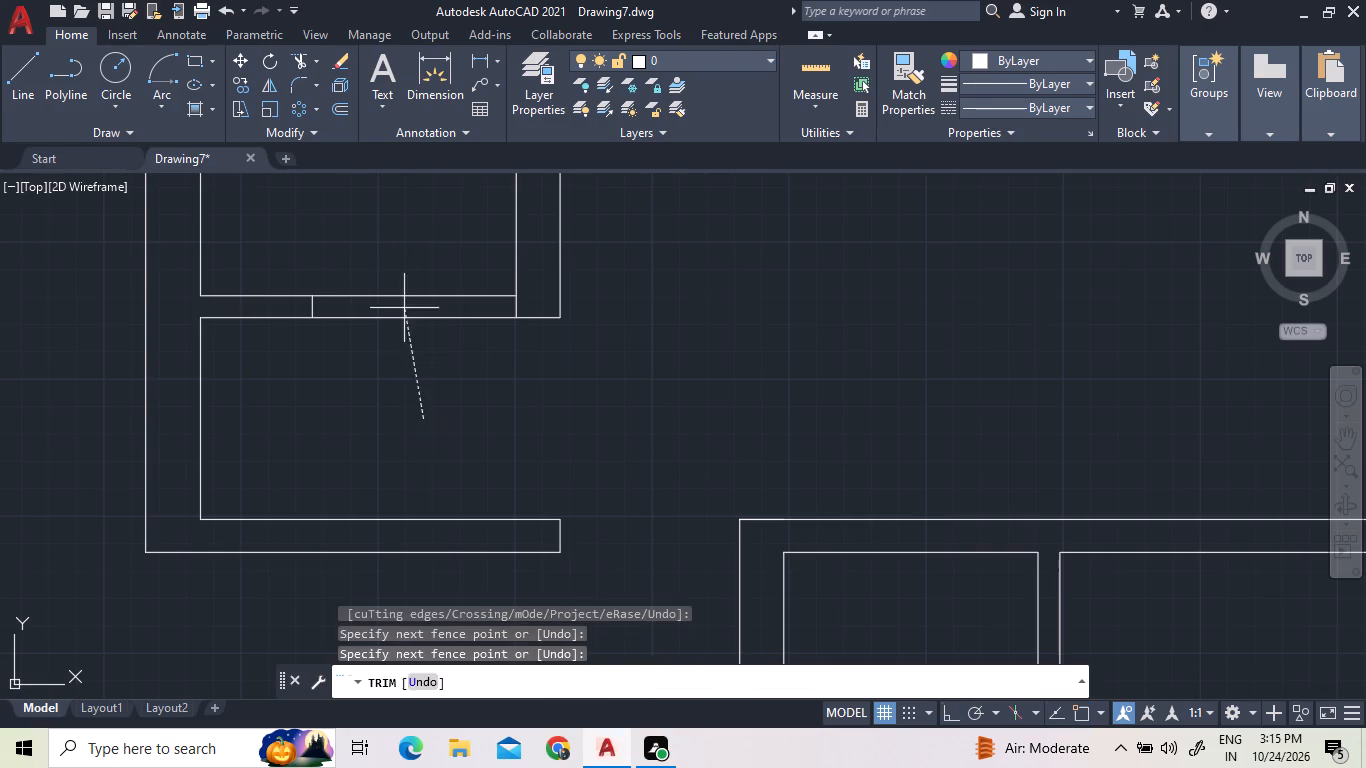
{"action": "left_click", "coordinate": [398, 274]}
{"action": "scroll", "coordinate": [470, 348], "scroll_direction": "down", "scroll_amount": 2}
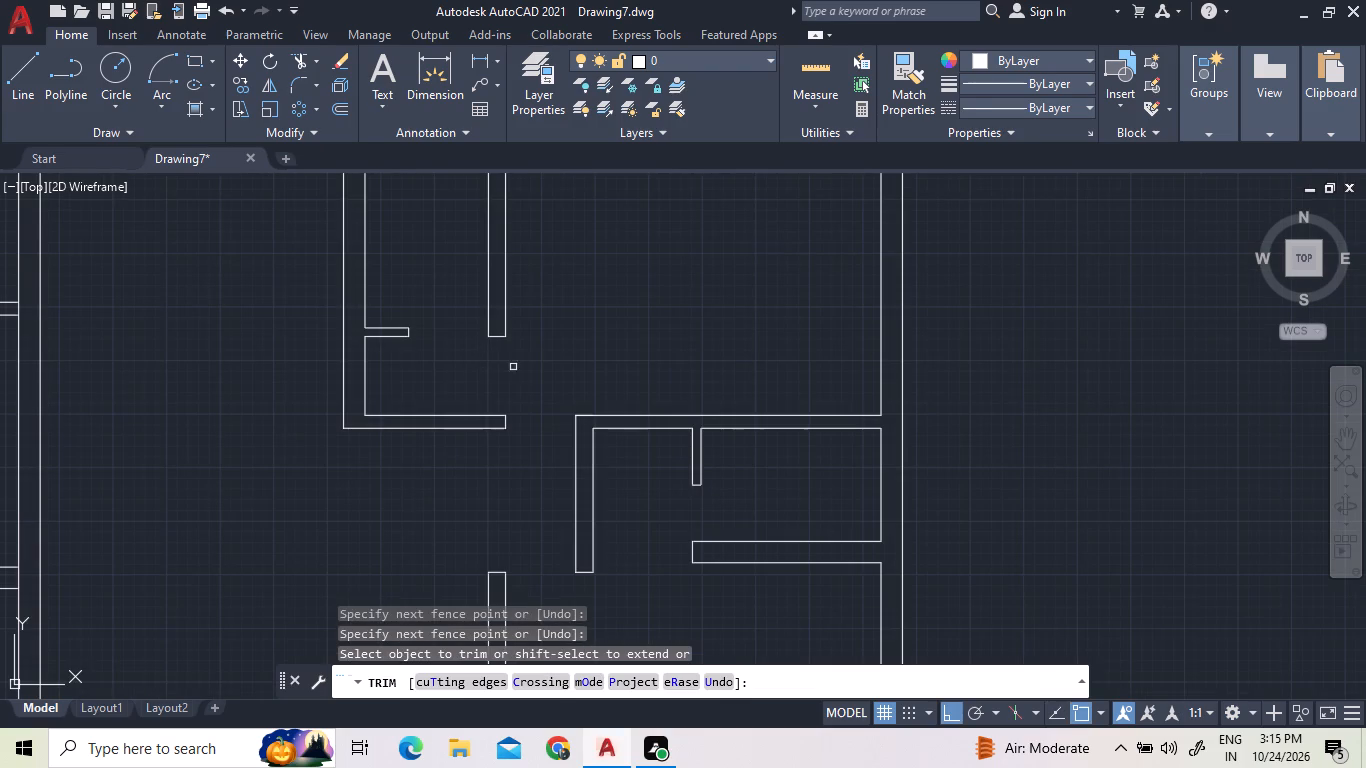
{"action": "middle_click_drag", "start_coordinate": [611, 326], "coordinate": [523, 367]}
{"action": "right_click", "coordinate": [523, 367]}
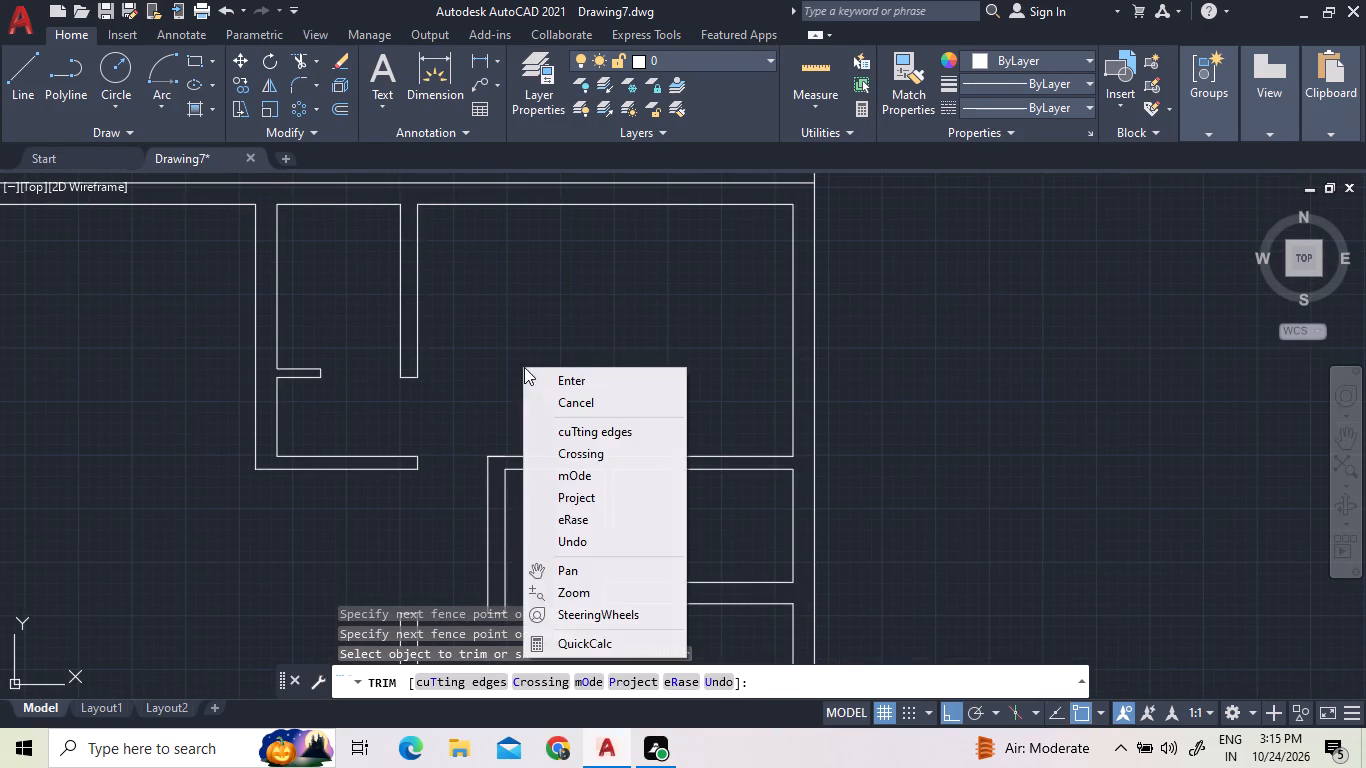
{"action": "left_click", "coordinate": [550, 373]}
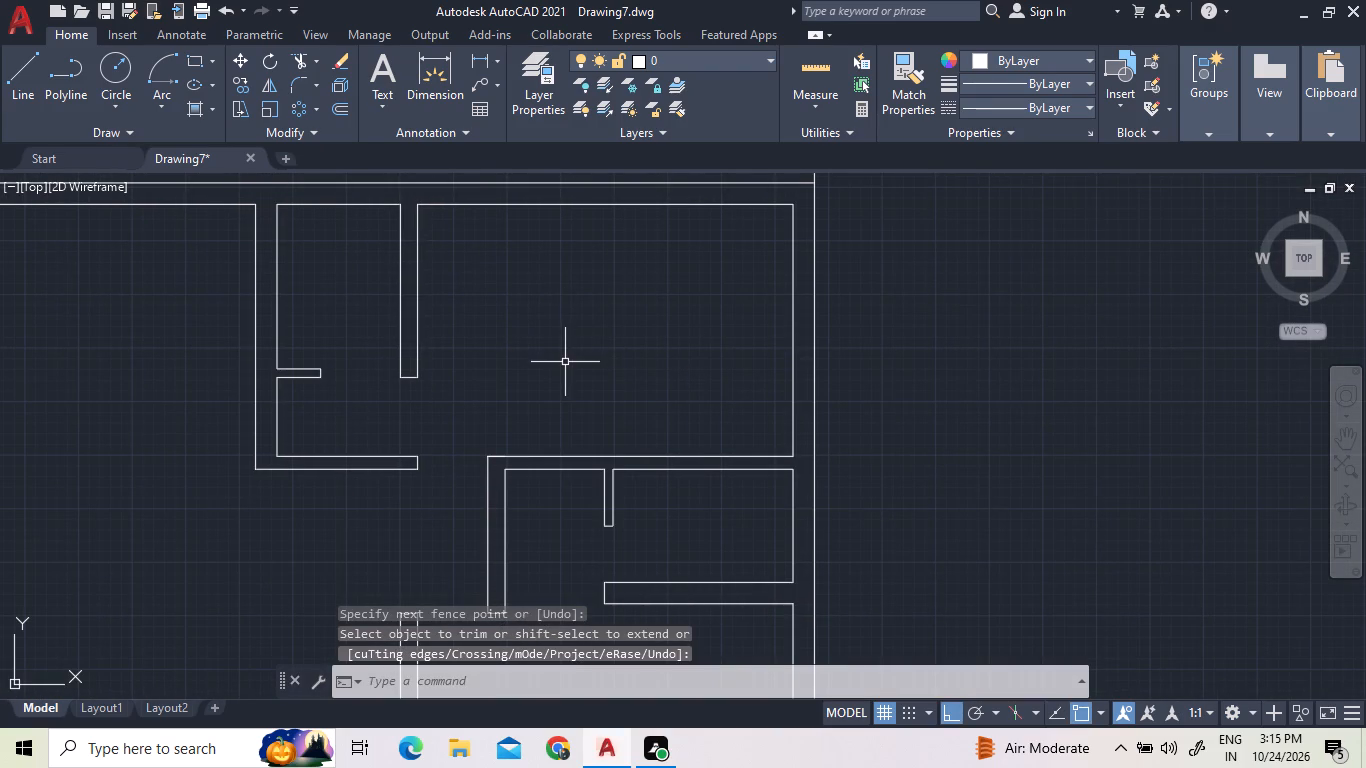
Offset the left line of the lower vertical partition 438 to the left, into the large central room.
{"action": "scroll", "coordinate": [600, 352], "scroll_direction": "down", "scroll_amount": 3}
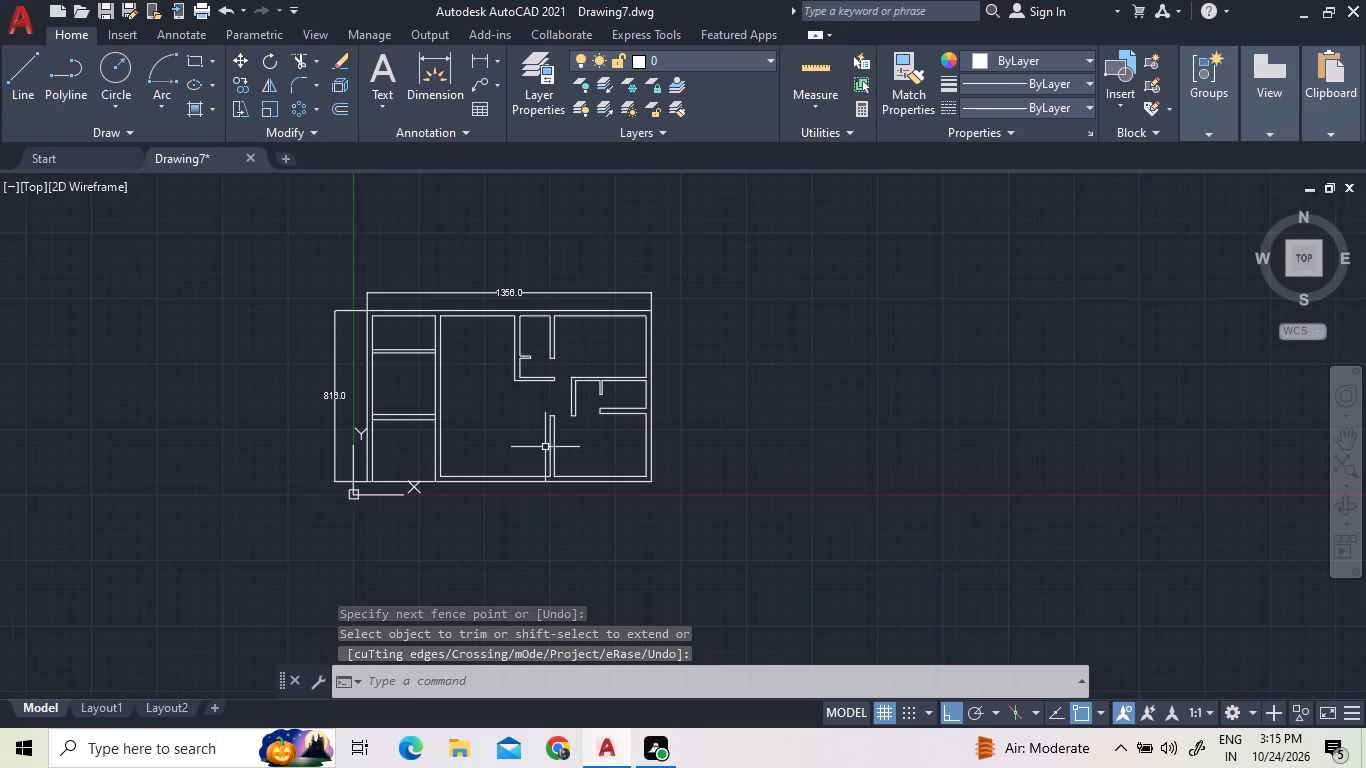
{"action": "scroll", "coordinate": [545, 448], "scroll_direction": "up", "scroll_amount": 2}
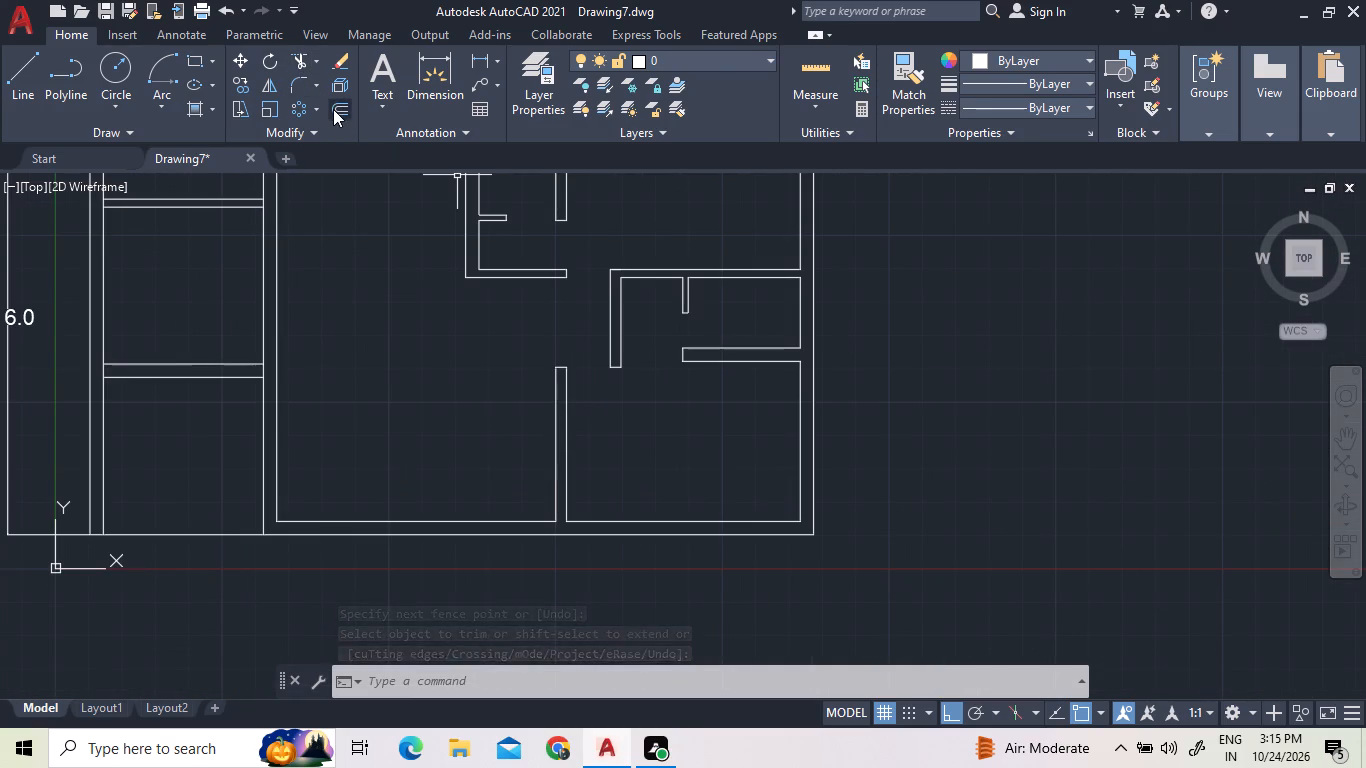
{"action": "left_click", "coordinate": [333, 109]}
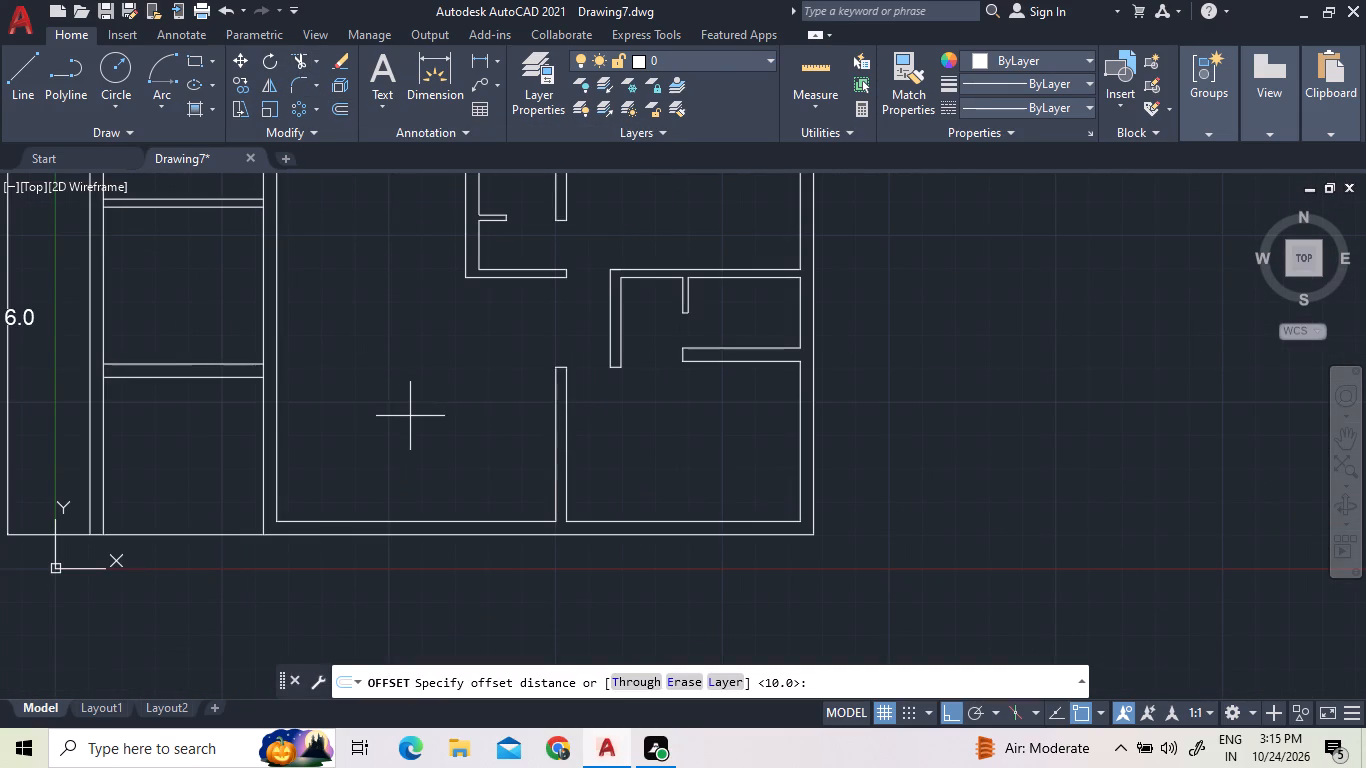
{"action": "type", "text": "438"}
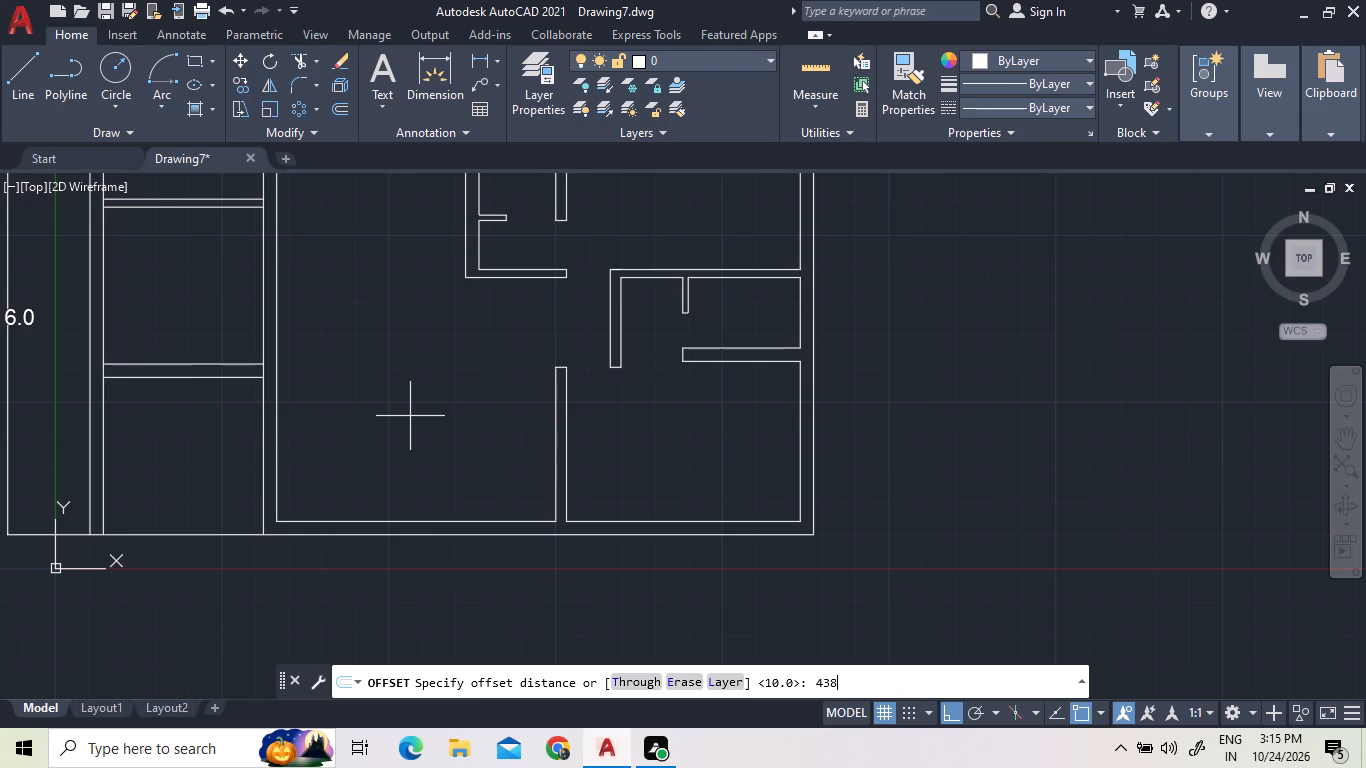
{"action": "key", "text": "Return"}
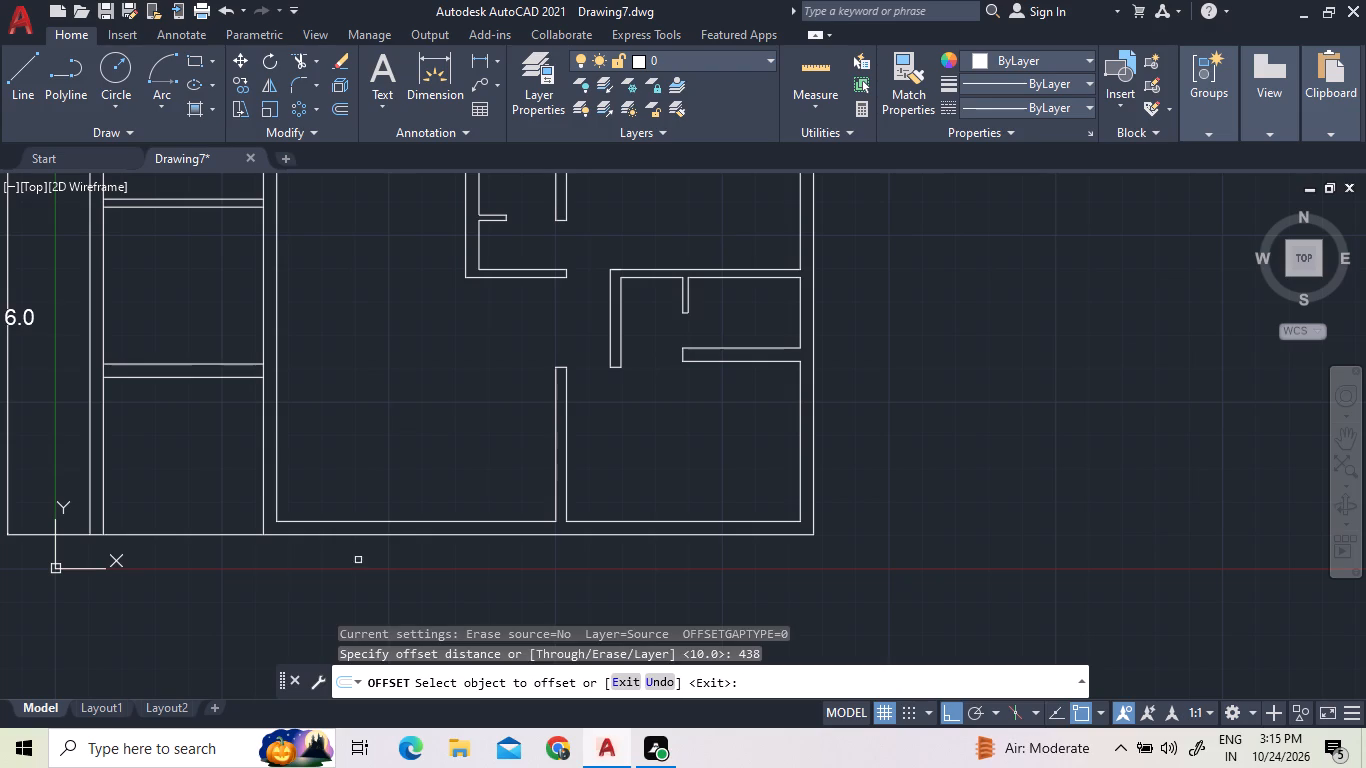
{"action": "left_click", "coordinate": [554, 444]}
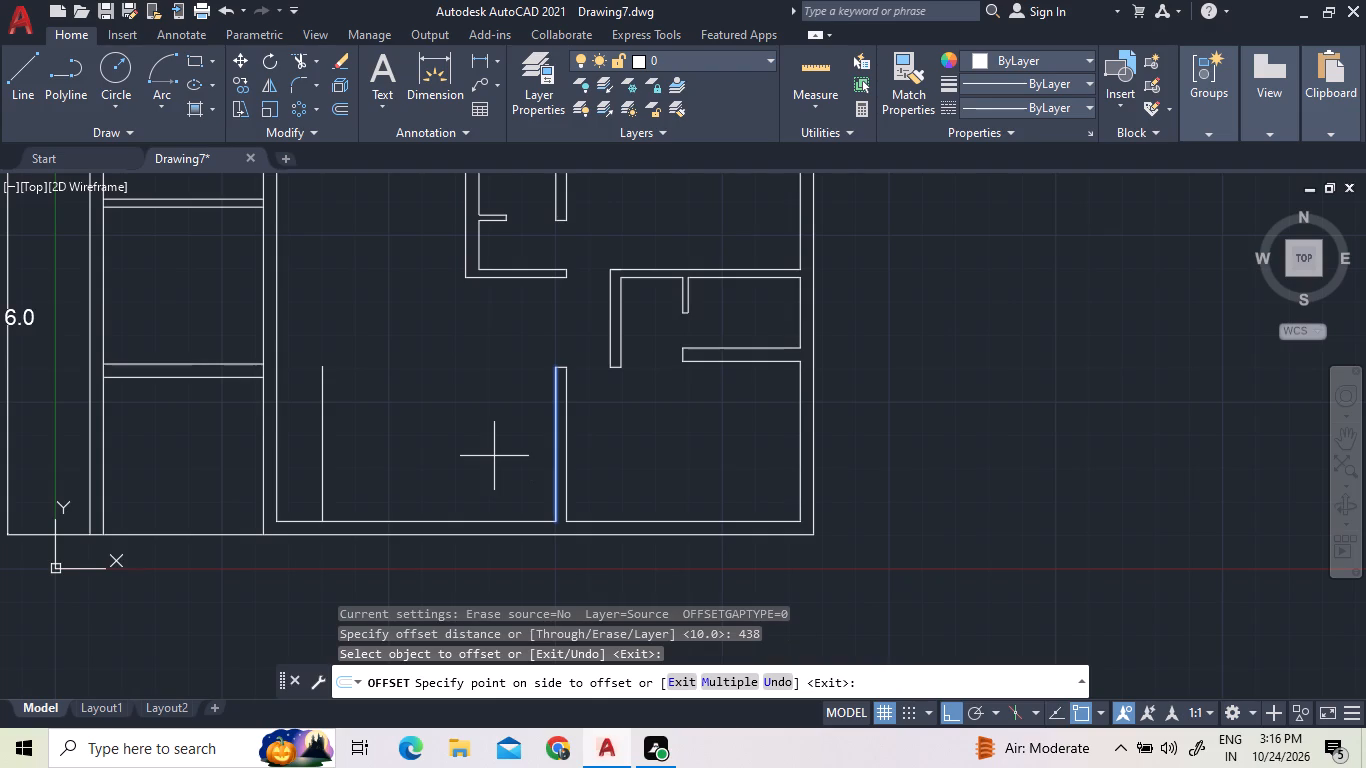
{"action": "scroll", "coordinate": [494, 456], "scroll_direction": "down", "scroll_amount": 2}
{"action": "left_click", "coordinate": [494, 456]}
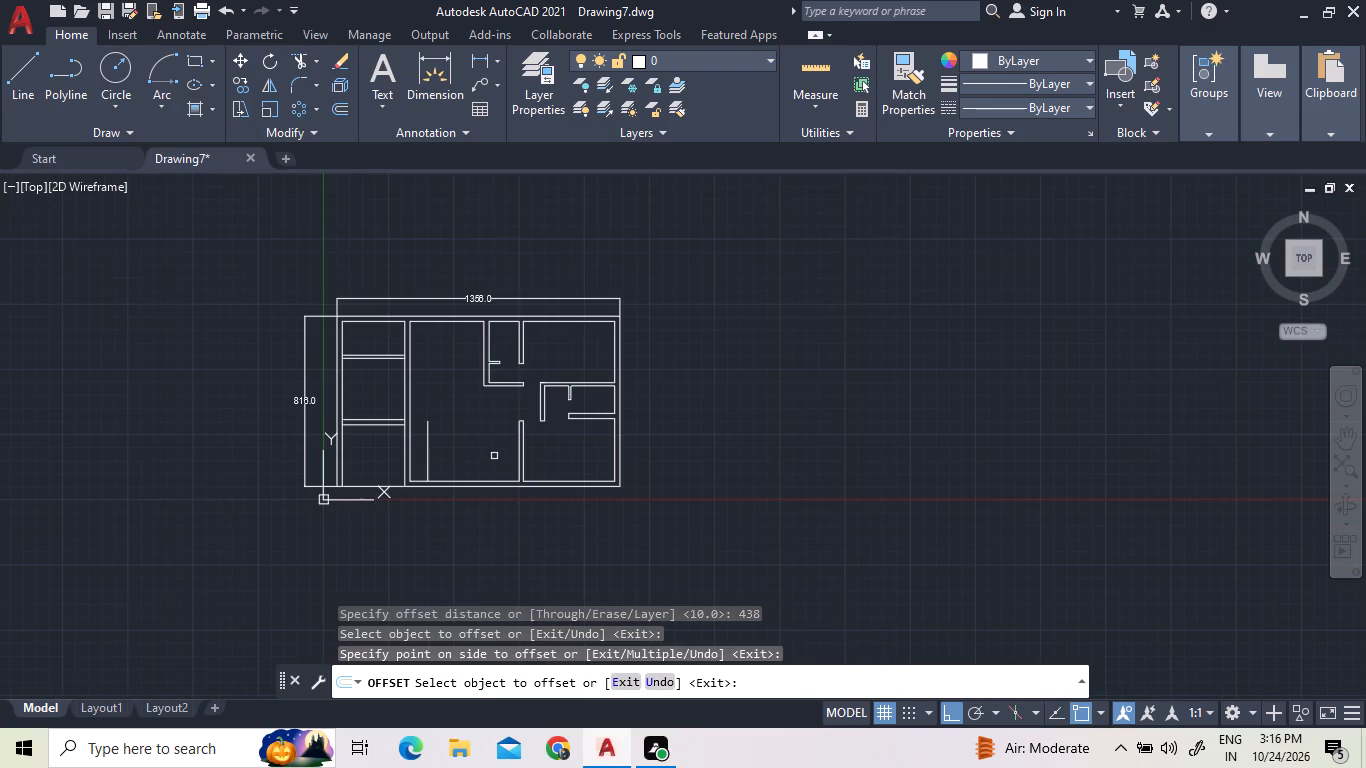
Offset the new vertical line in the large central room 25 to the left to give the partition its thickness.
{"action": "left_click", "coordinate": [328, 102]}
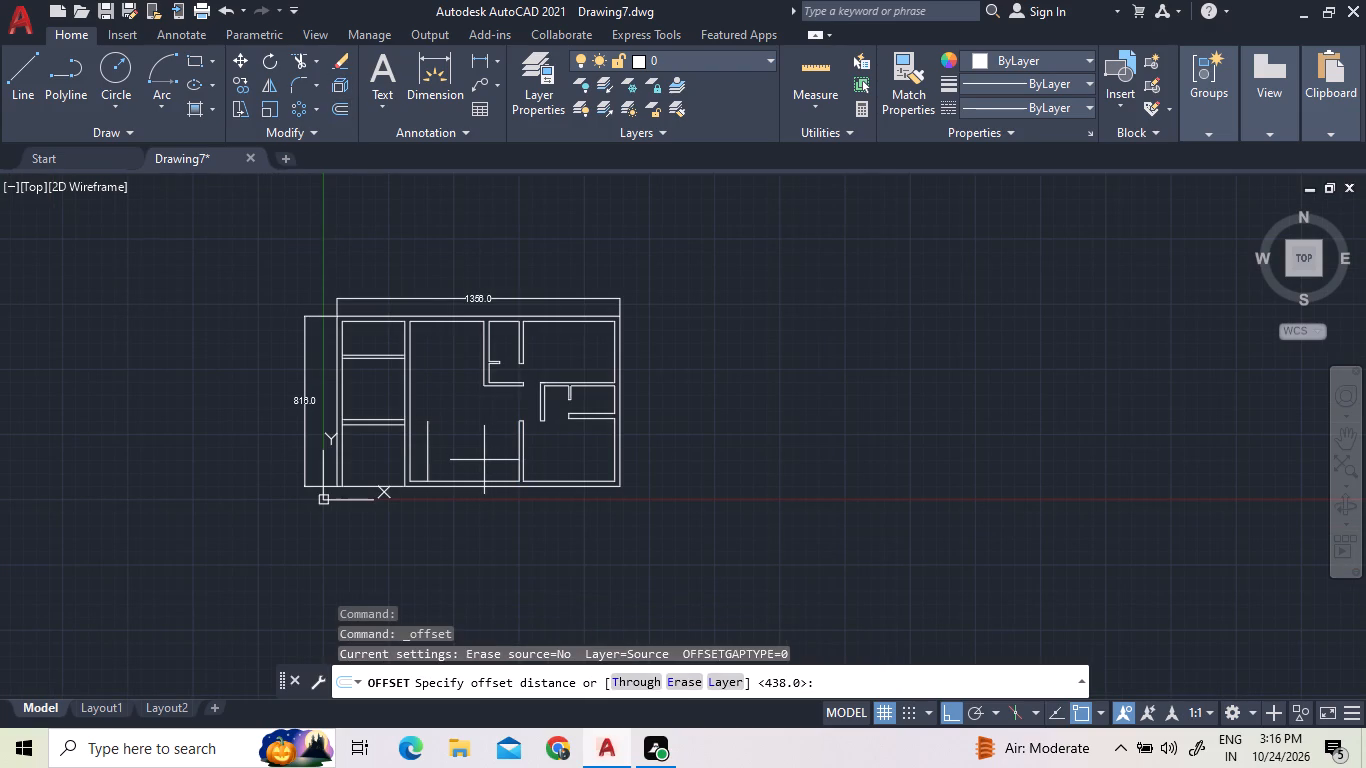
{"action": "type", "text": "25"}
{"action": "key", "text": "Return"}
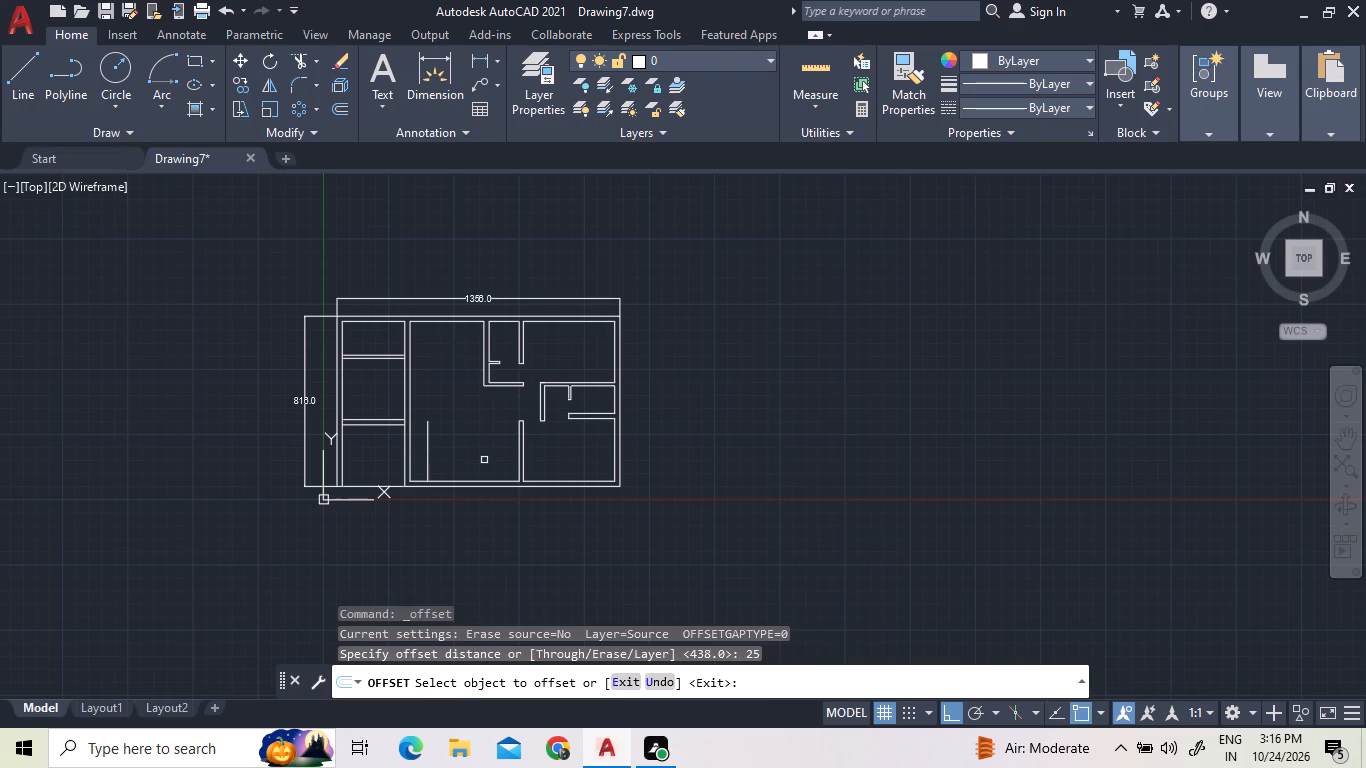
{"action": "key", "text": "BackSpace"}
{"action": "key", "text": "BackSpace"}
{"action": "key", "text": "BackSpace"}
{"action": "key", "text": "BackSpace"}
{"action": "key", "text": "BackSpace"}
{"action": "key", "text": "BackSpace"}
{"action": "key", "text": "BackSpace"}
{"action": "key", "text": "BackSpace"}
{"action": "key", "text": "BackSpace"}
{"action": "key", "text": "BackSpace"}
{"action": "key", "text": "BackSpace"}
{"action": "type", "text": "25"}
{"action": "key", "text": "Return"}
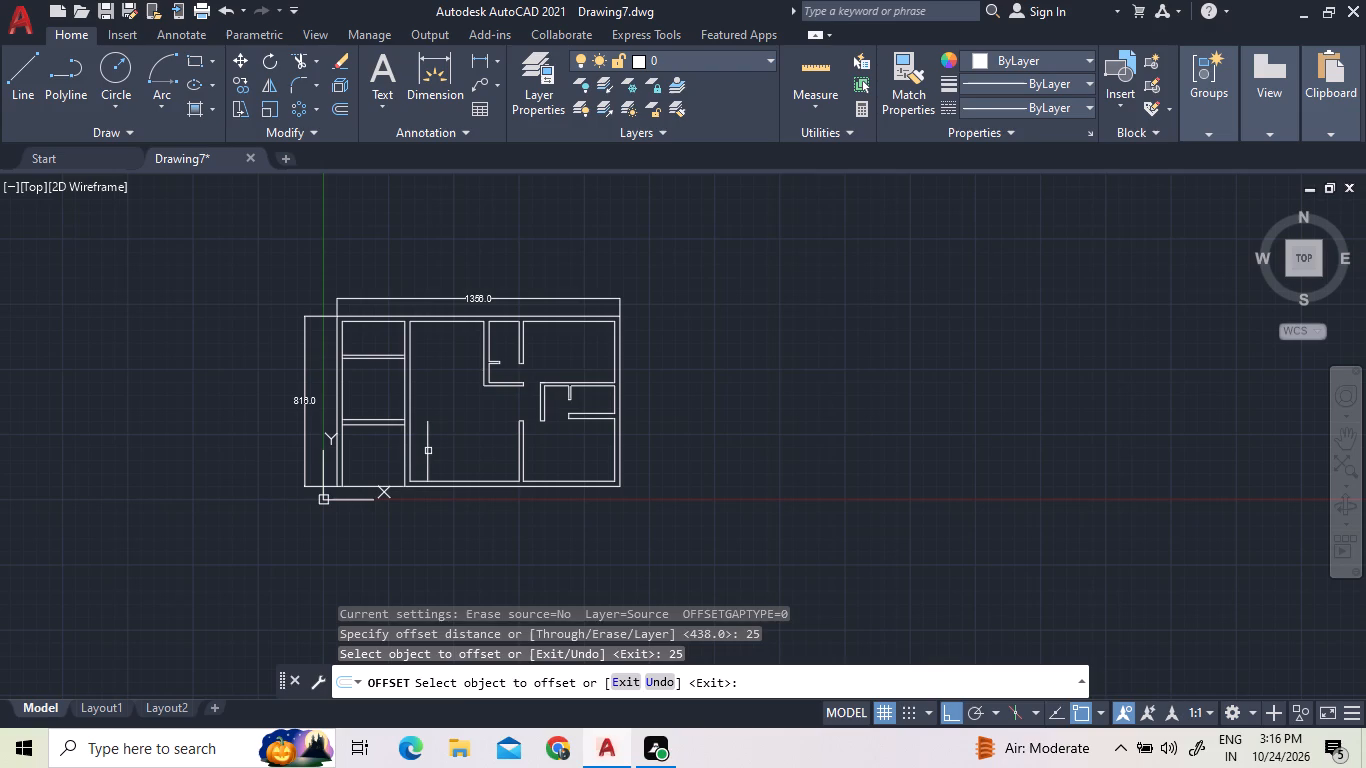
{"action": "left_click", "coordinate": [425, 444]}
{"action": "left_click", "coordinate": [405, 444]}
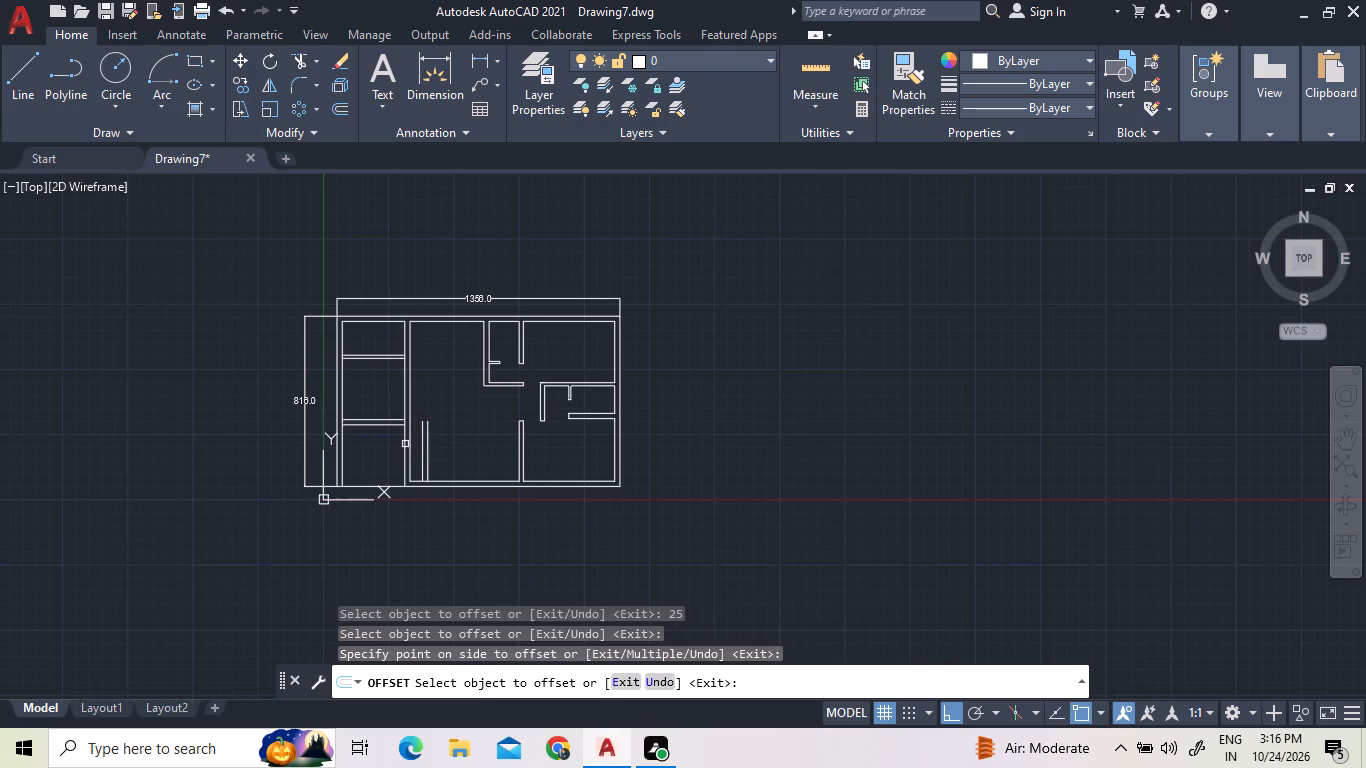
{"action": "scroll", "coordinate": [403, 430], "scroll_direction": "up", "scroll_amount": 3}
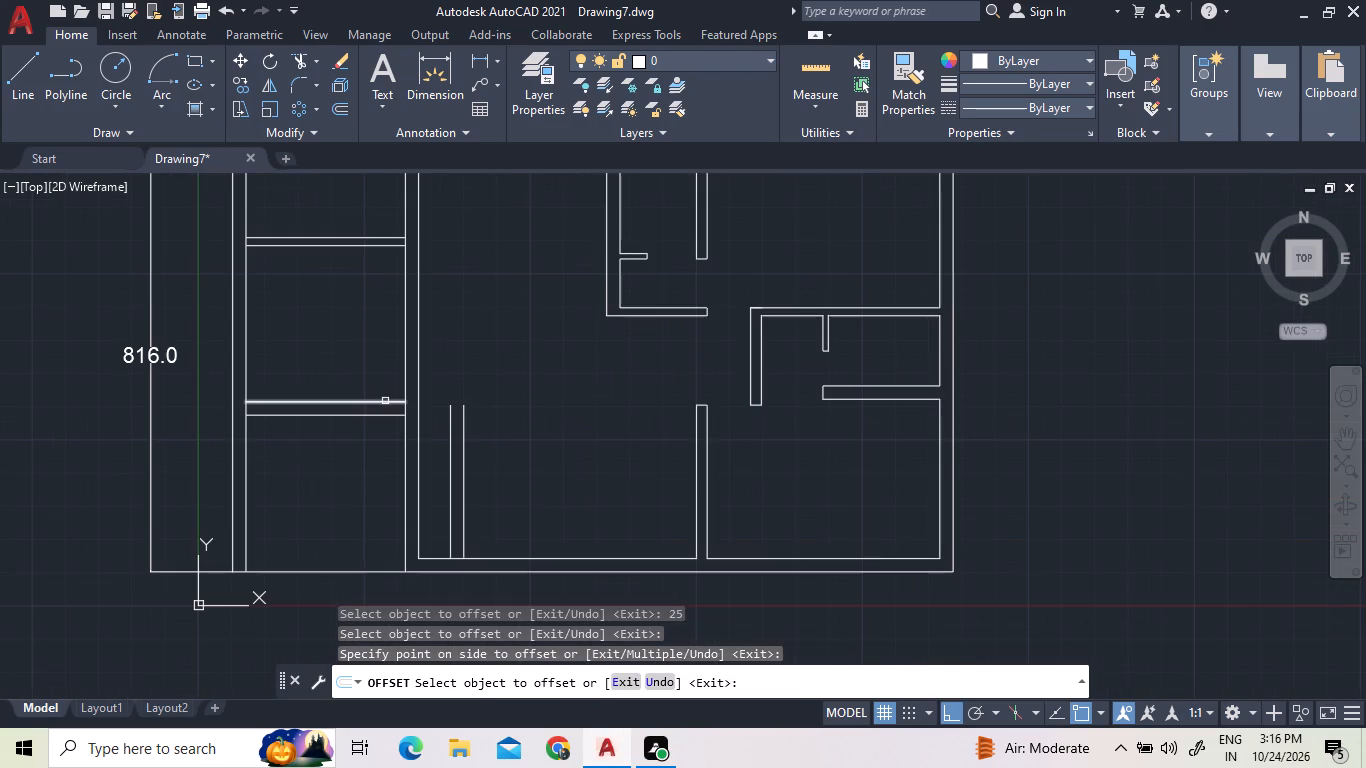
{"action": "right_click", "coordinate": [428, 441]}
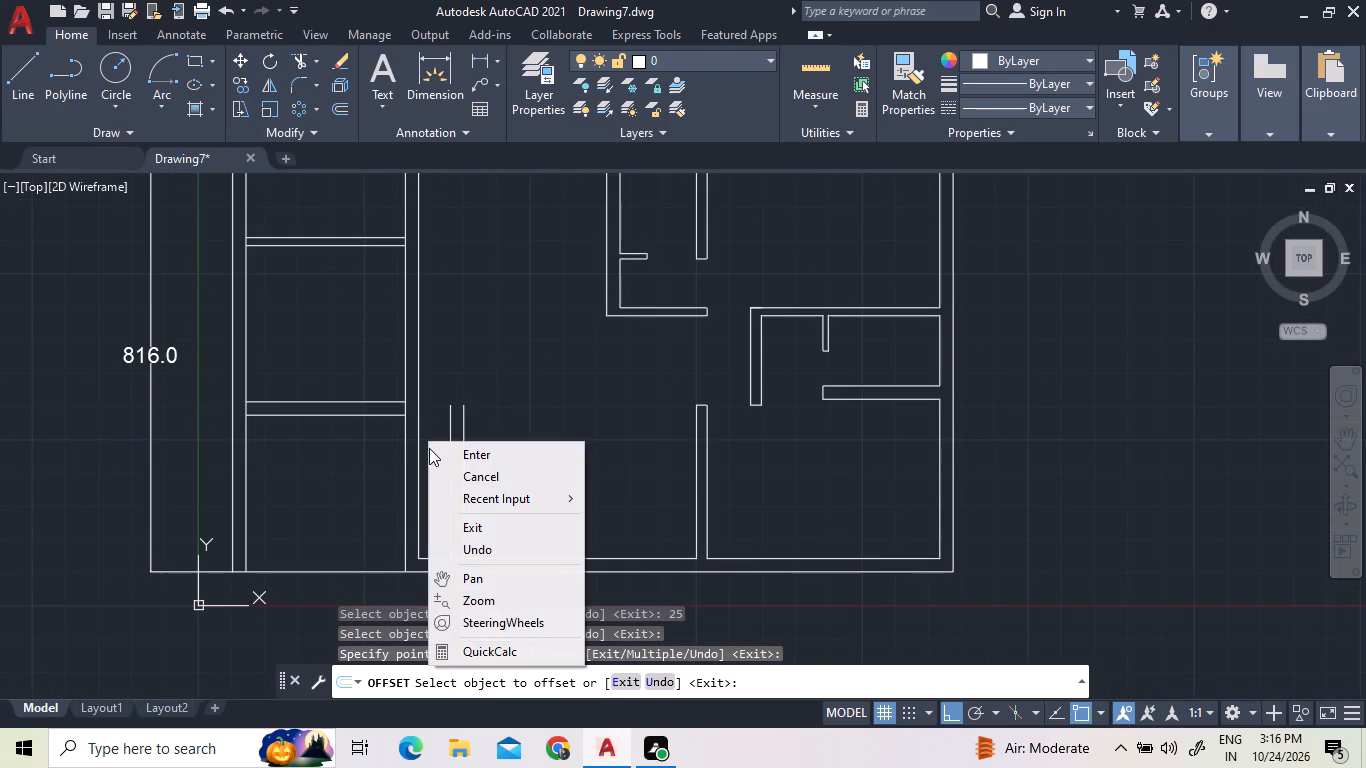
{"action": "left_click", "coordinate": [441, 451]}
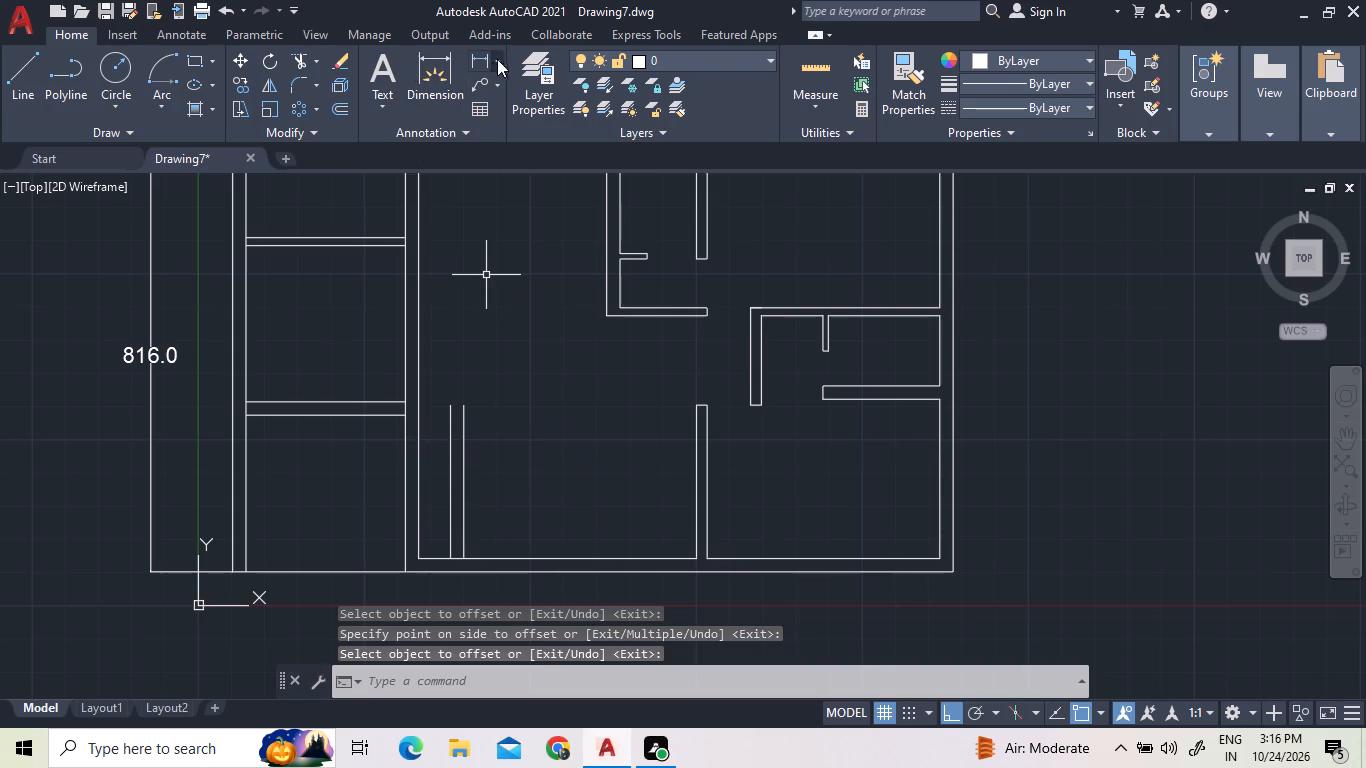
Trim the bottom outer wall's inner line between the two lines of the new 25-thick vertical partition.
{"action": "left_click", "coordinate": [317, 61]}
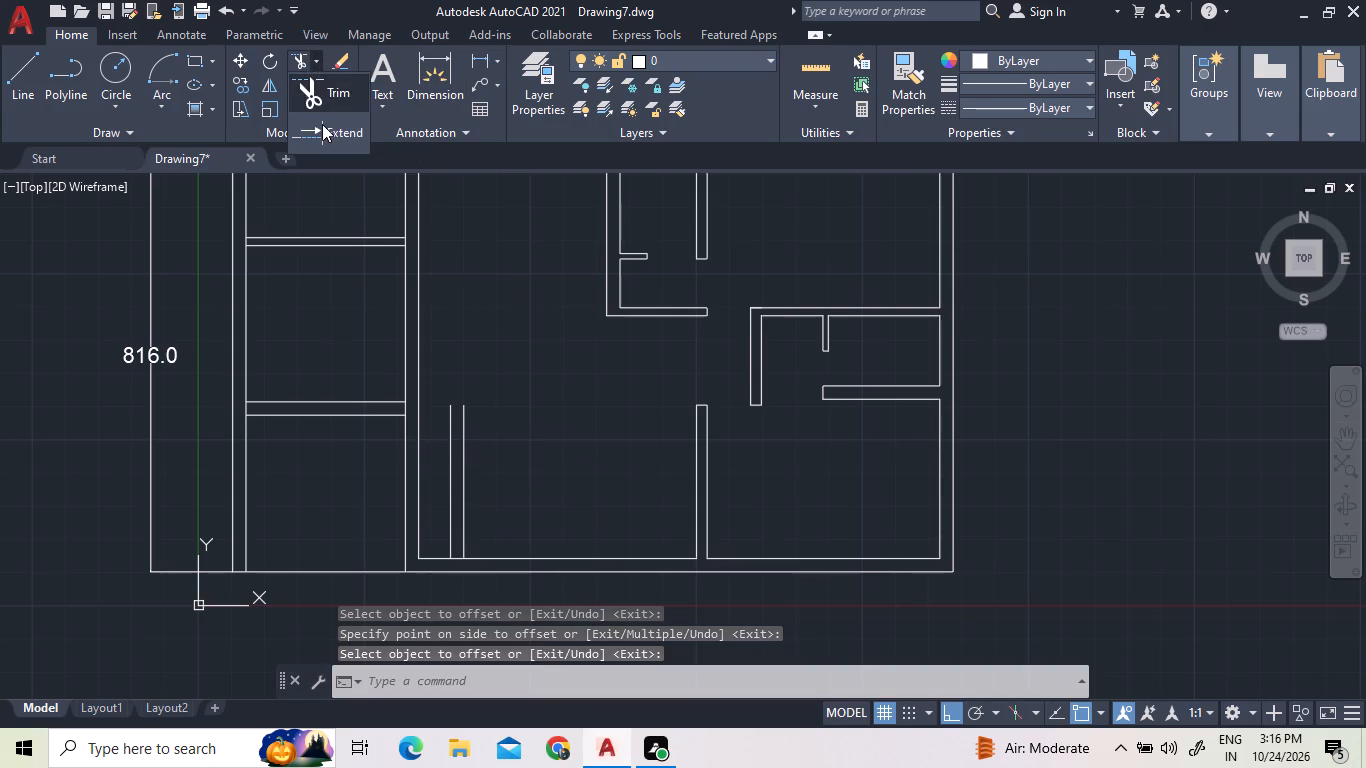
{"action": "left_click", "coordinate": [322, 124]}
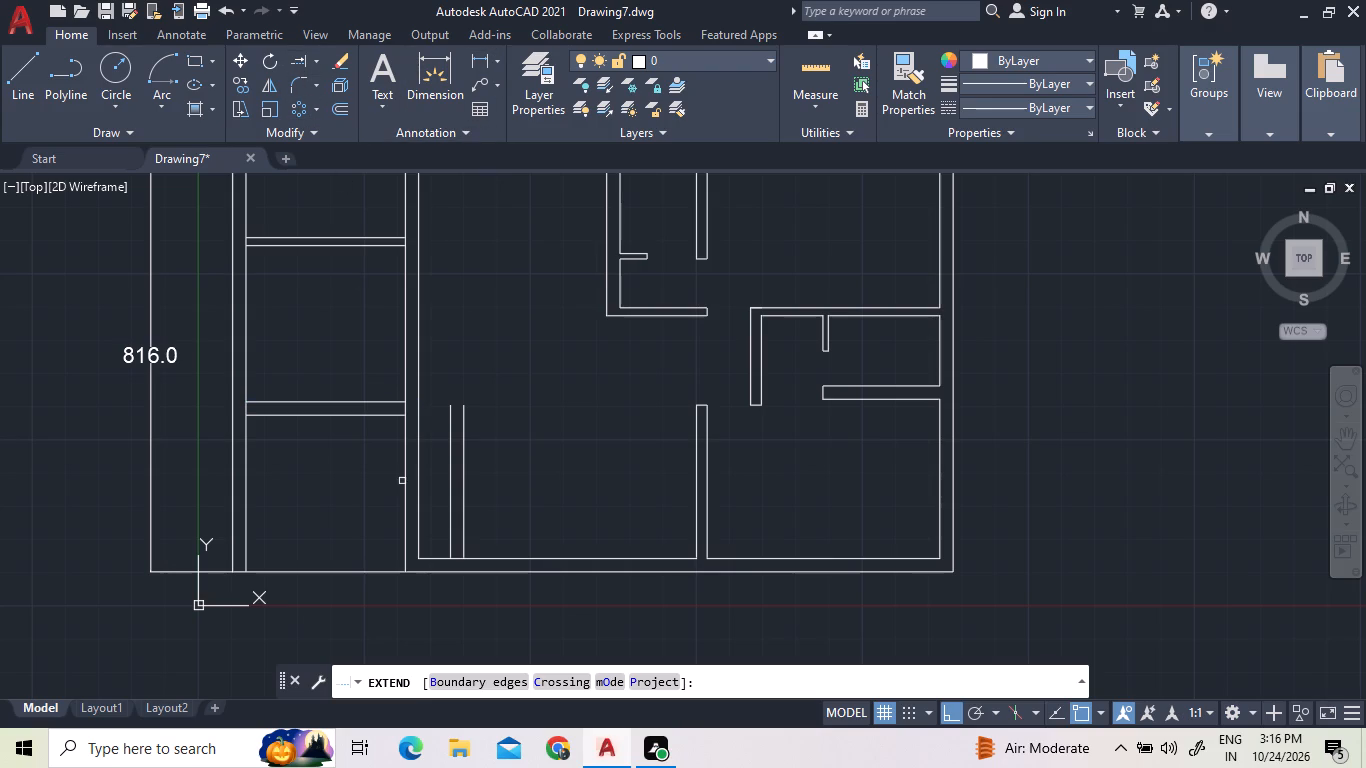
{"action": "left_click", "coordinate": [320, 66]}
{"action": "left_click", "coordinate": [320, 92]}
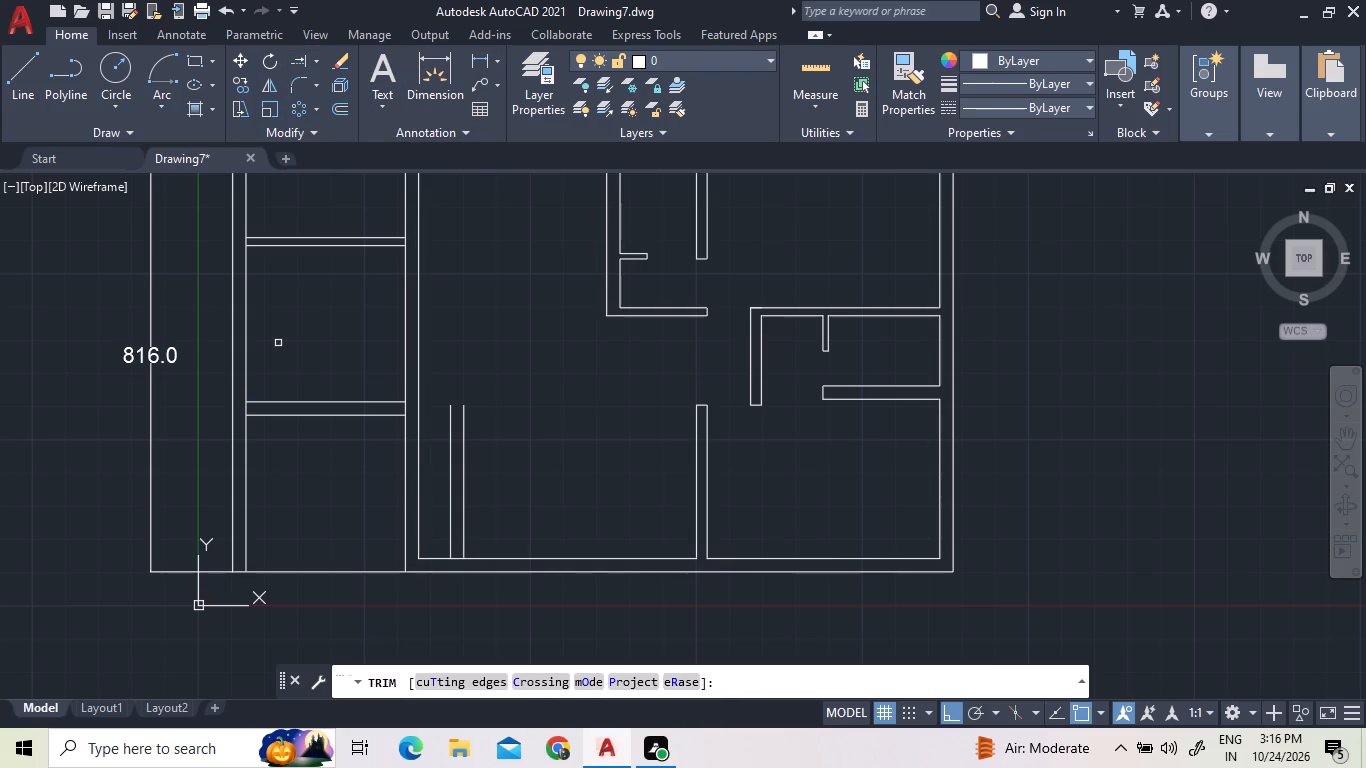
{"action": "left_click", "coordinate": [462, 560]}
{"action": "right_click", "coordinate": [558, 368]}
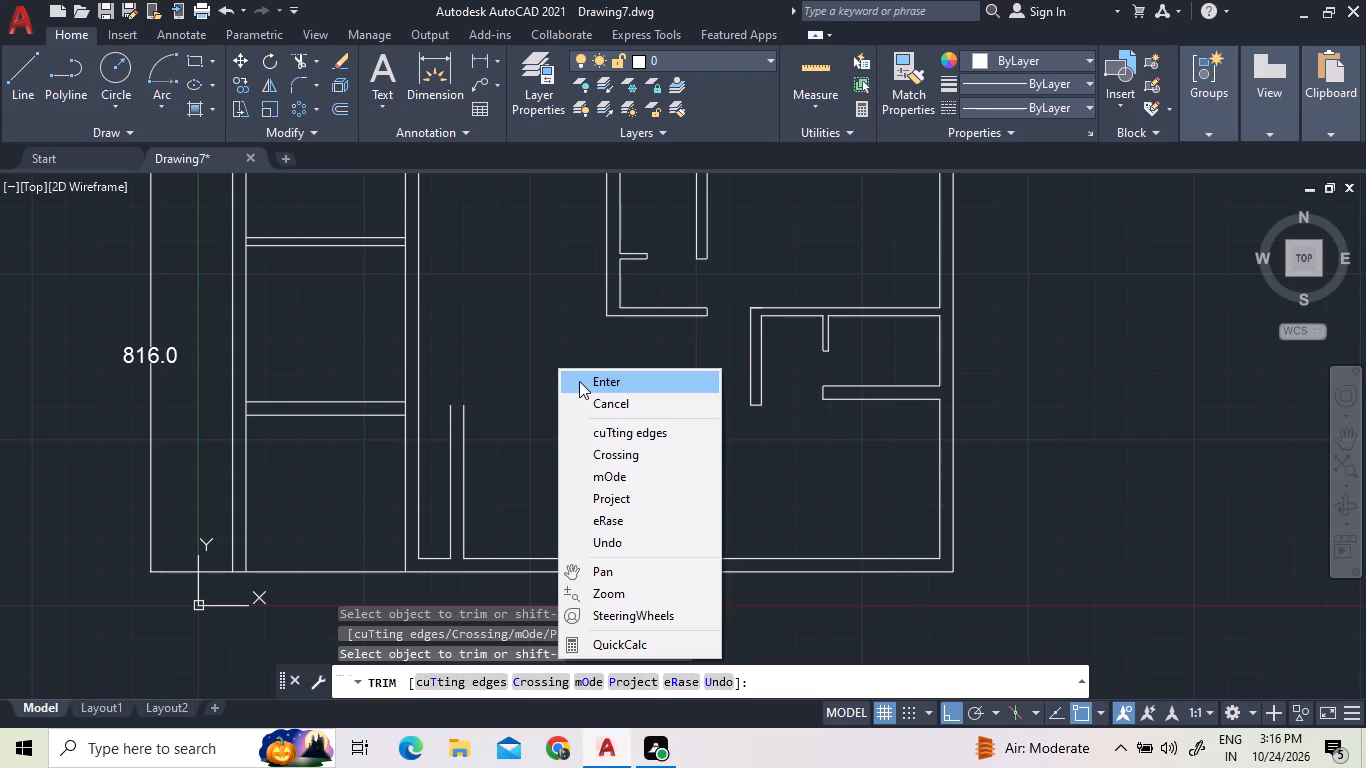
{"action": "left_click", "coordinate": [579, 381]}
Offset the bottom wall's inner line between the new partition and the lower vertical partition 294 upward.
{"action": "left_click", "coordinate": [336, 105]}
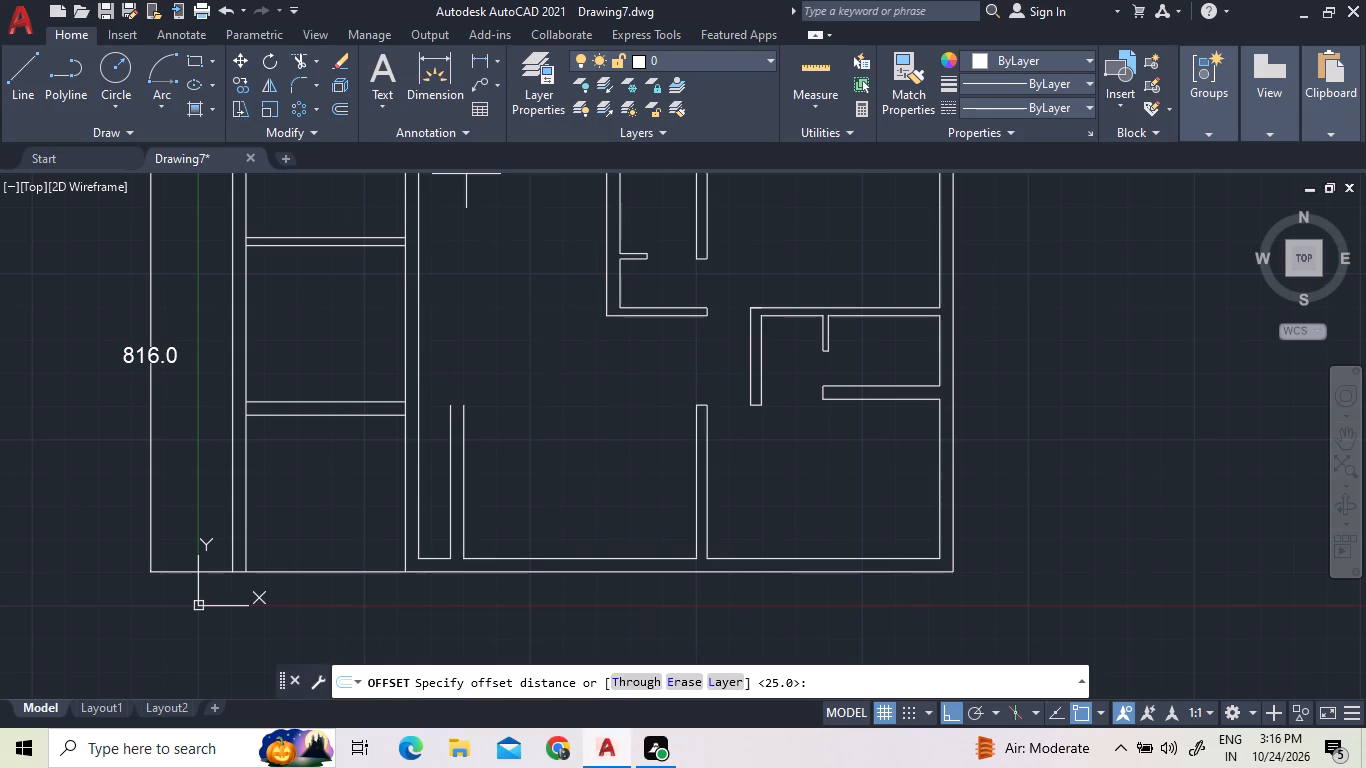
{"action": "type", "text": "294"}
{"action": "key", "text": "Return"}
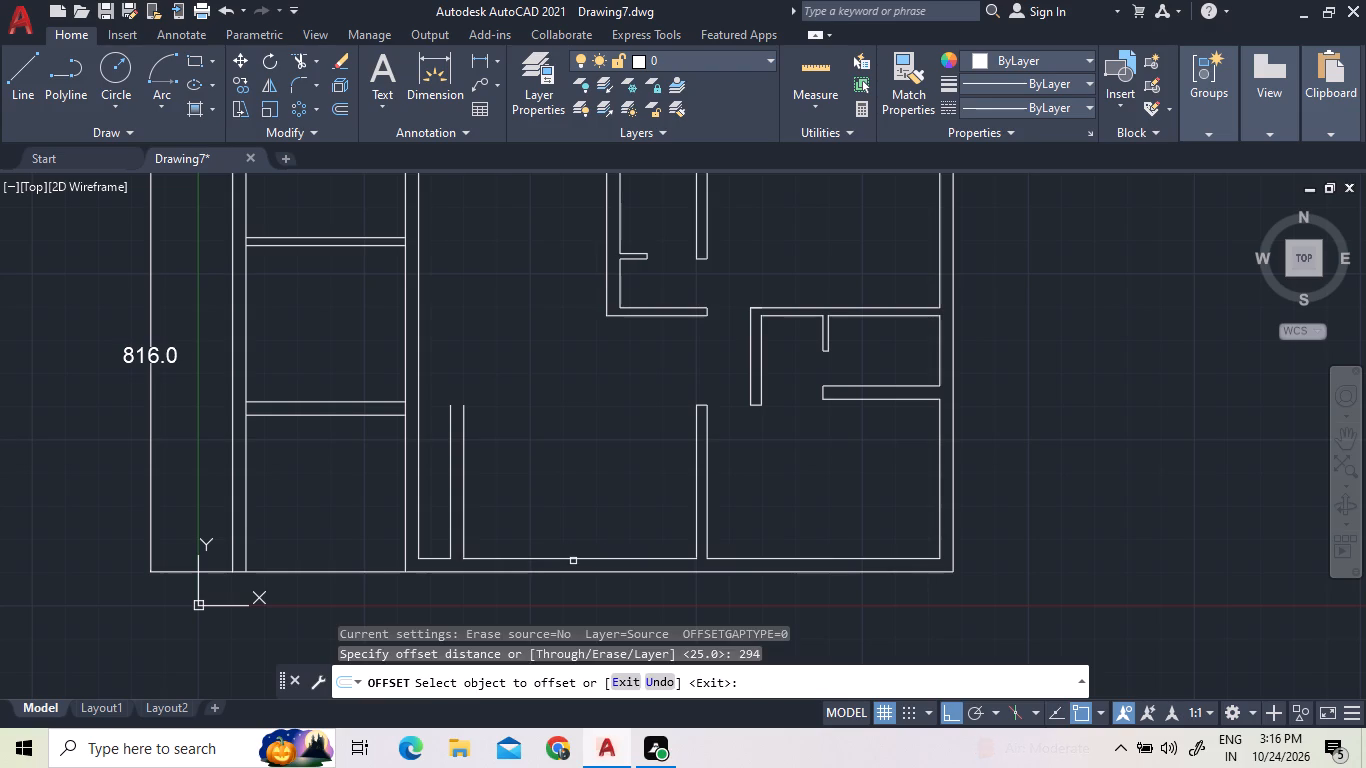
{"action": "left_click", "coordinate": [573, 559]}
{"action": "left_click", "coordinate": [573, 464]}
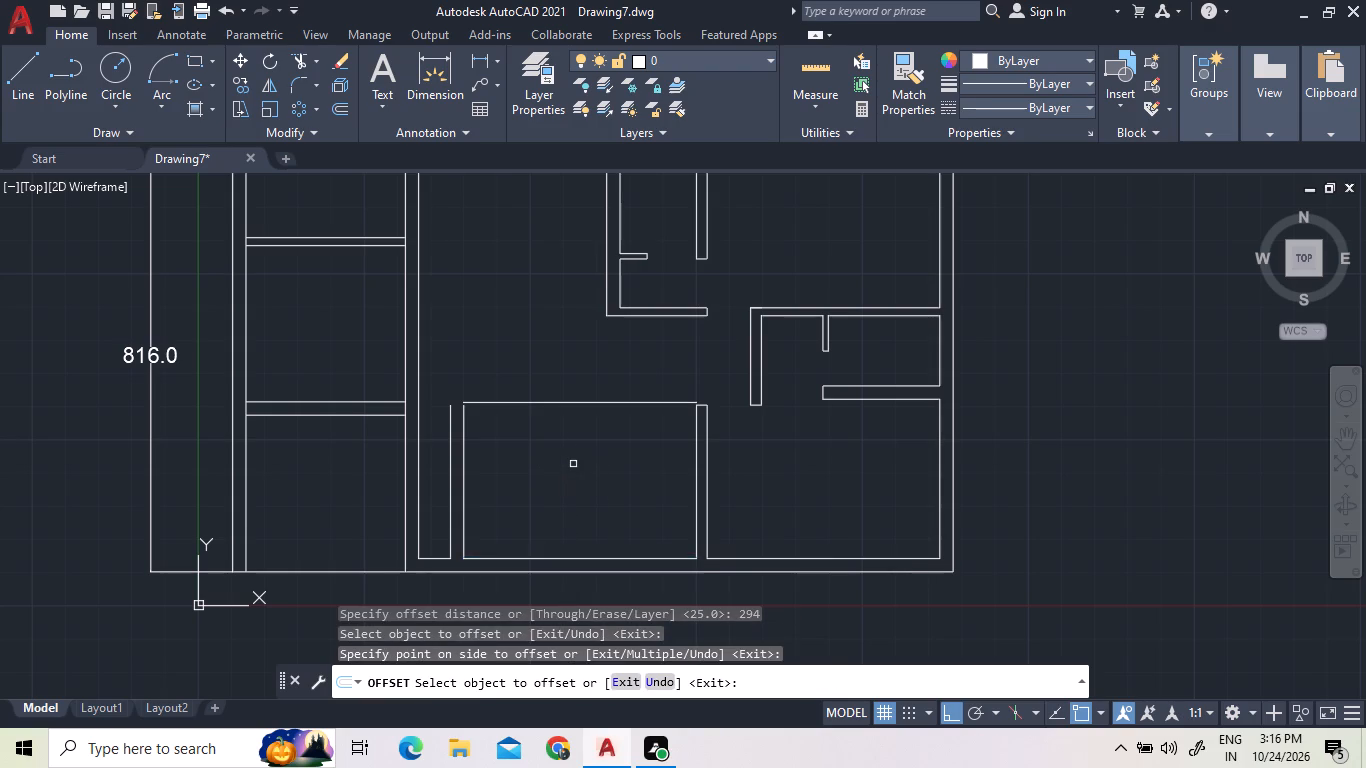
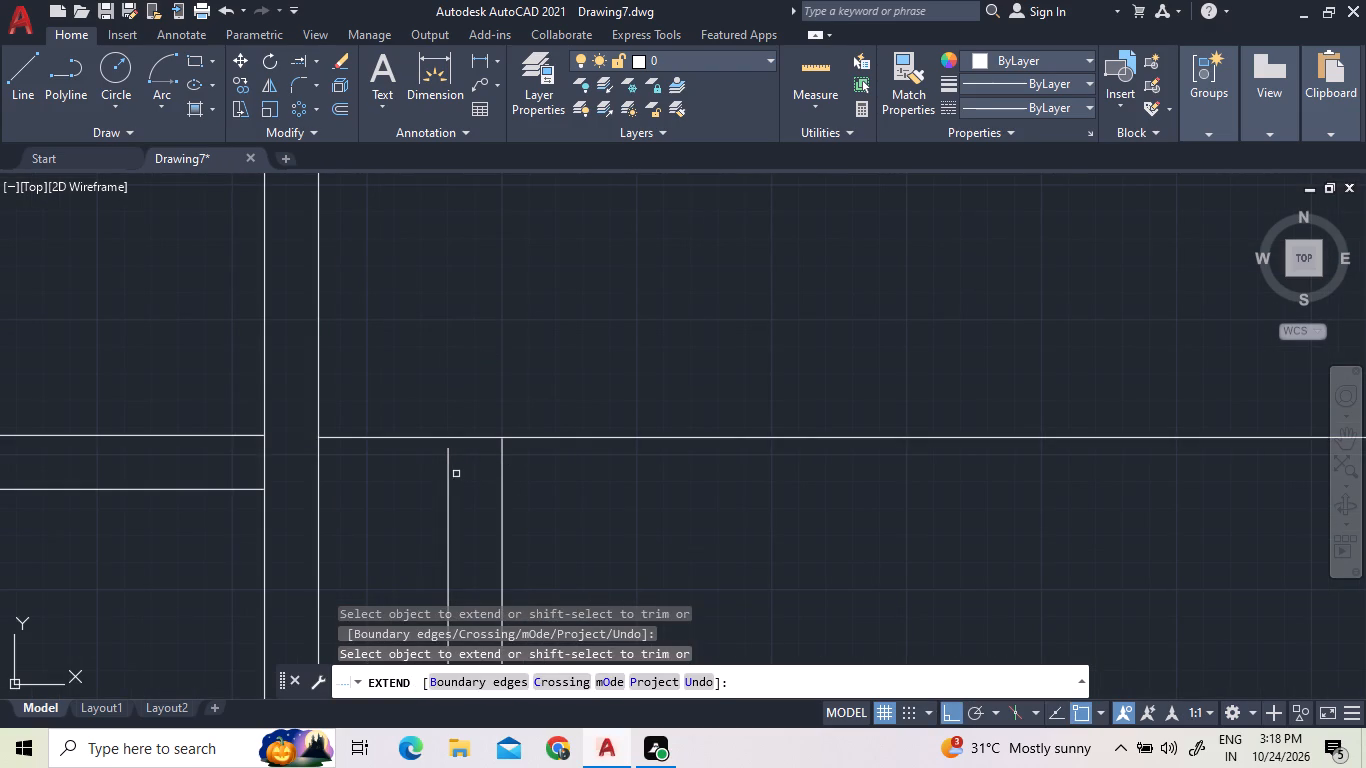
Extend the new vertical partition and both lower partition lines up to the 294 offset line, and that line to the upper vertical partition.
{"action": "left_click", "coordinate": [449, 474]}
{"action": "scroll", "coordinate": [459, 351], "scroll_direction": "down", "scroll_amount": 3}
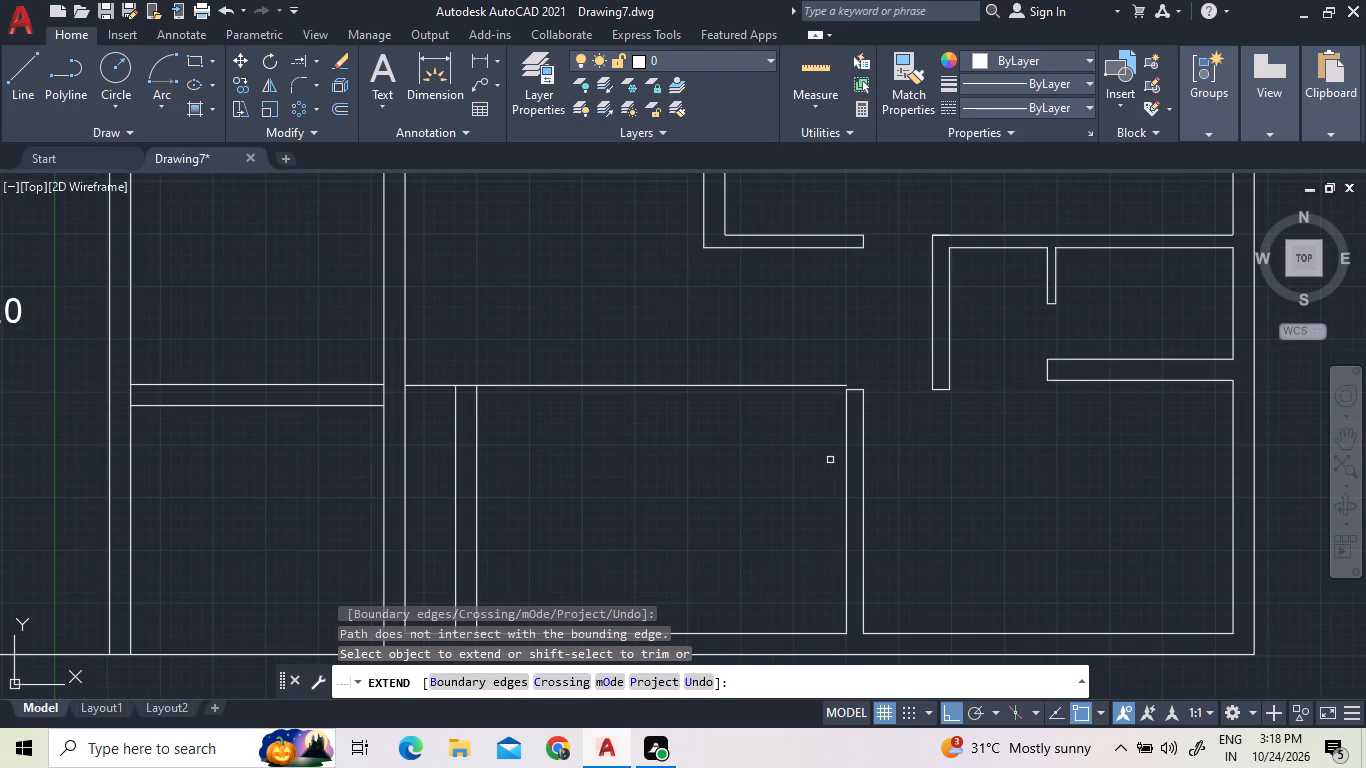
{"action": "left_click", "coordinate": [828, 387]}
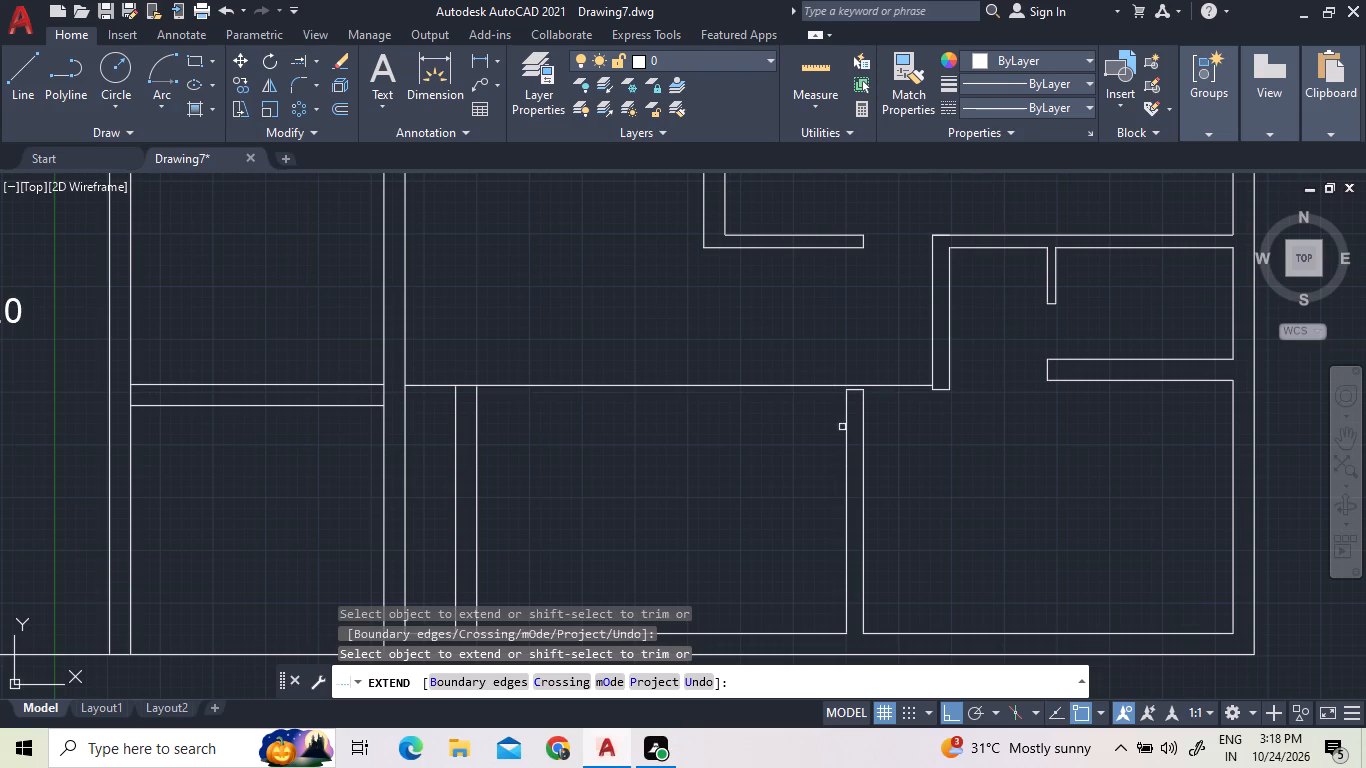
{"action": "left_click", "coordinate": [847, 430]}
{"action": "left_click", "coordinate": [865, 433]}
Trim away the short end cap between the two lines of the lower vertical partition, just below the horizontal line.
{"action": "scroll", "coordinate": [871, 379], "scroll_direction": "up", "scroll_amount": 1}
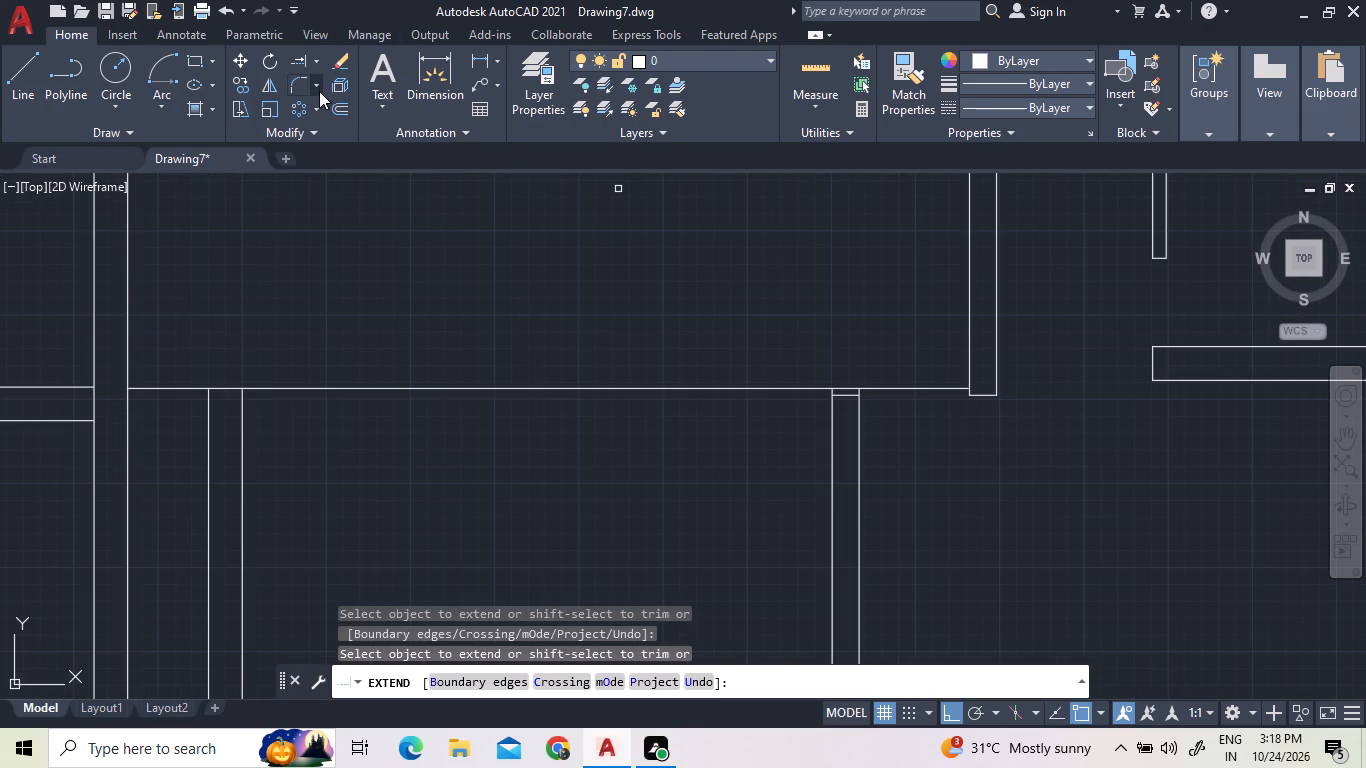
{"action": "left_click", "coordinate": [317, 65]}
{"action": "left_click", "coordinate": [328, 89]}
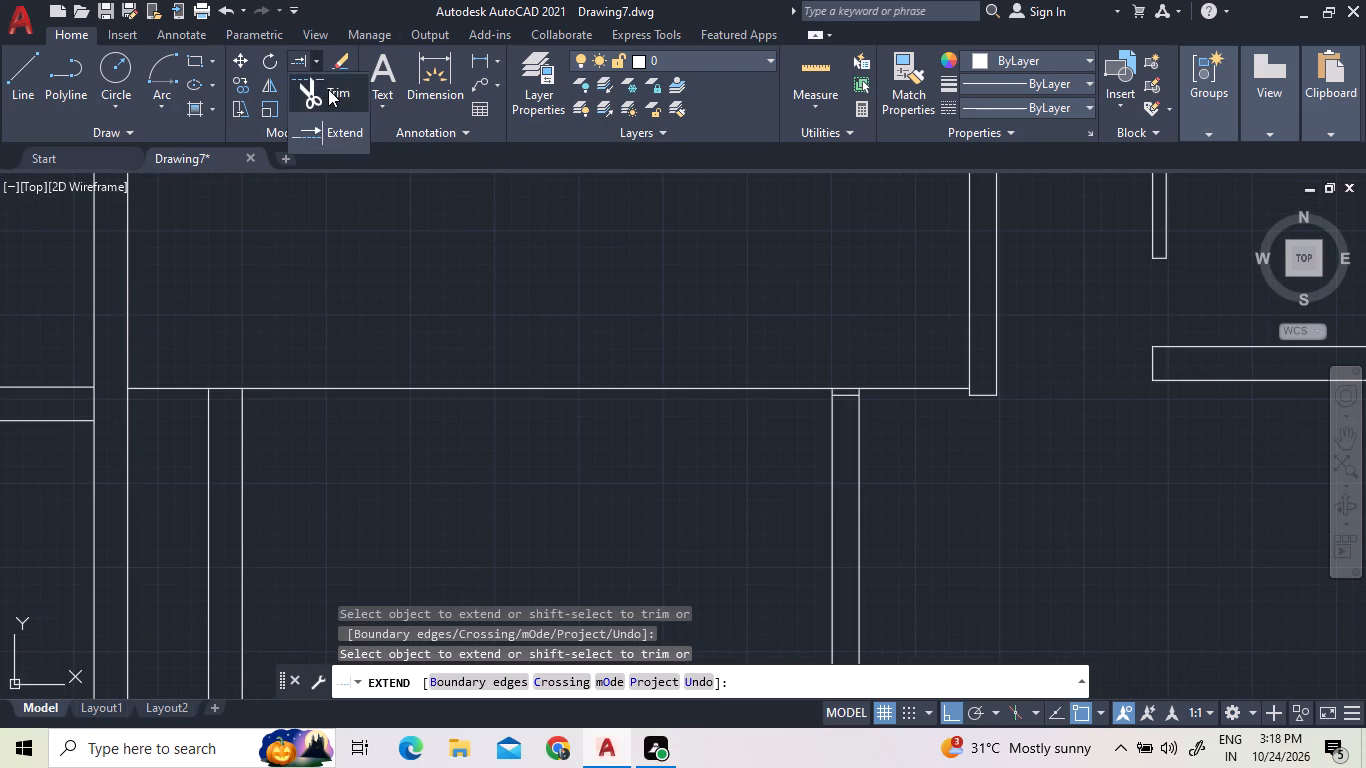
{"action": "left_click", "coordinate": [844, 398]}
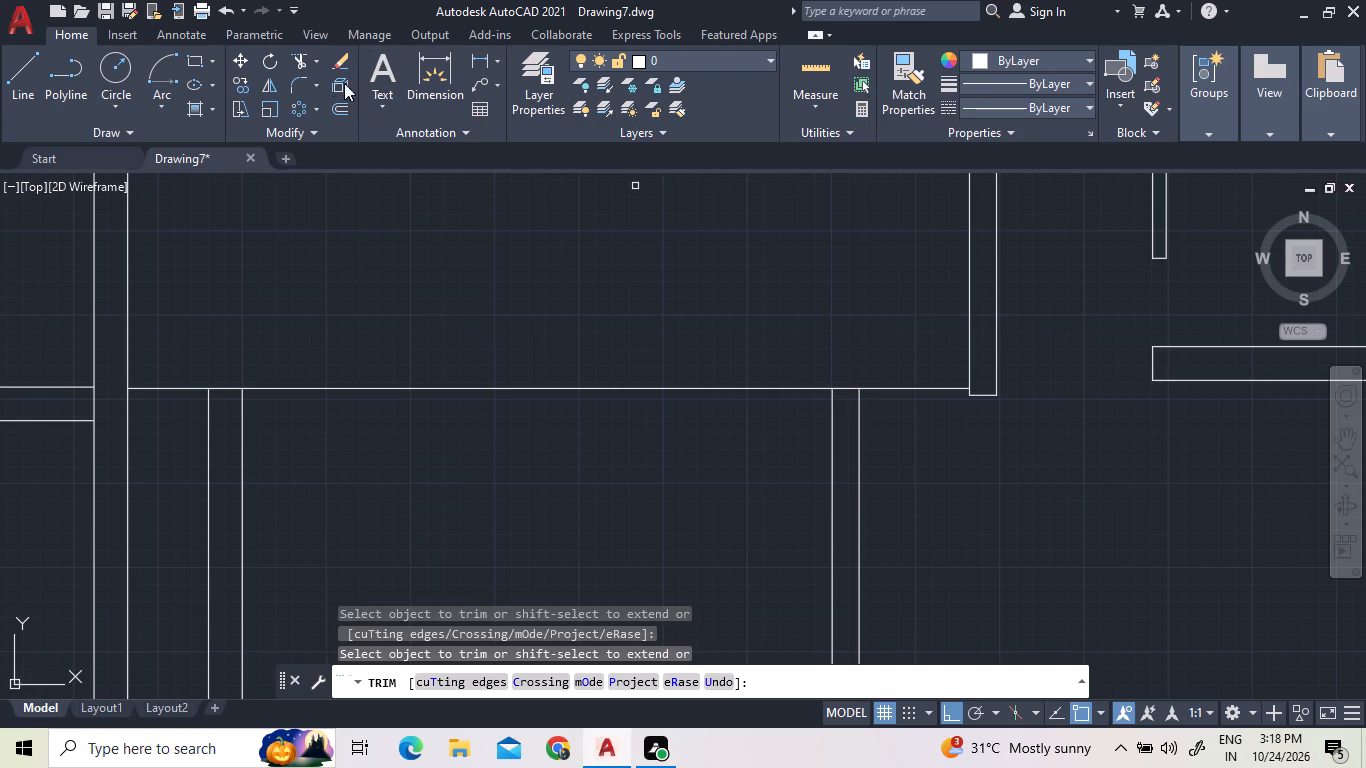
Extend the horizontal line across to the far line of the vertical partition beside the small right-hand room.
{"action": "left_click", "coordinate": [321, 62]}
{"action": "left_click", "coordinate": [322, 122]}
{"action": "left_click", "coordinate": [945, 390]}
Trim that vertical partition's end cap and both line stubs projecting below the horizontal line.
{"action": "left_click", "coordinate": [313, 60]}
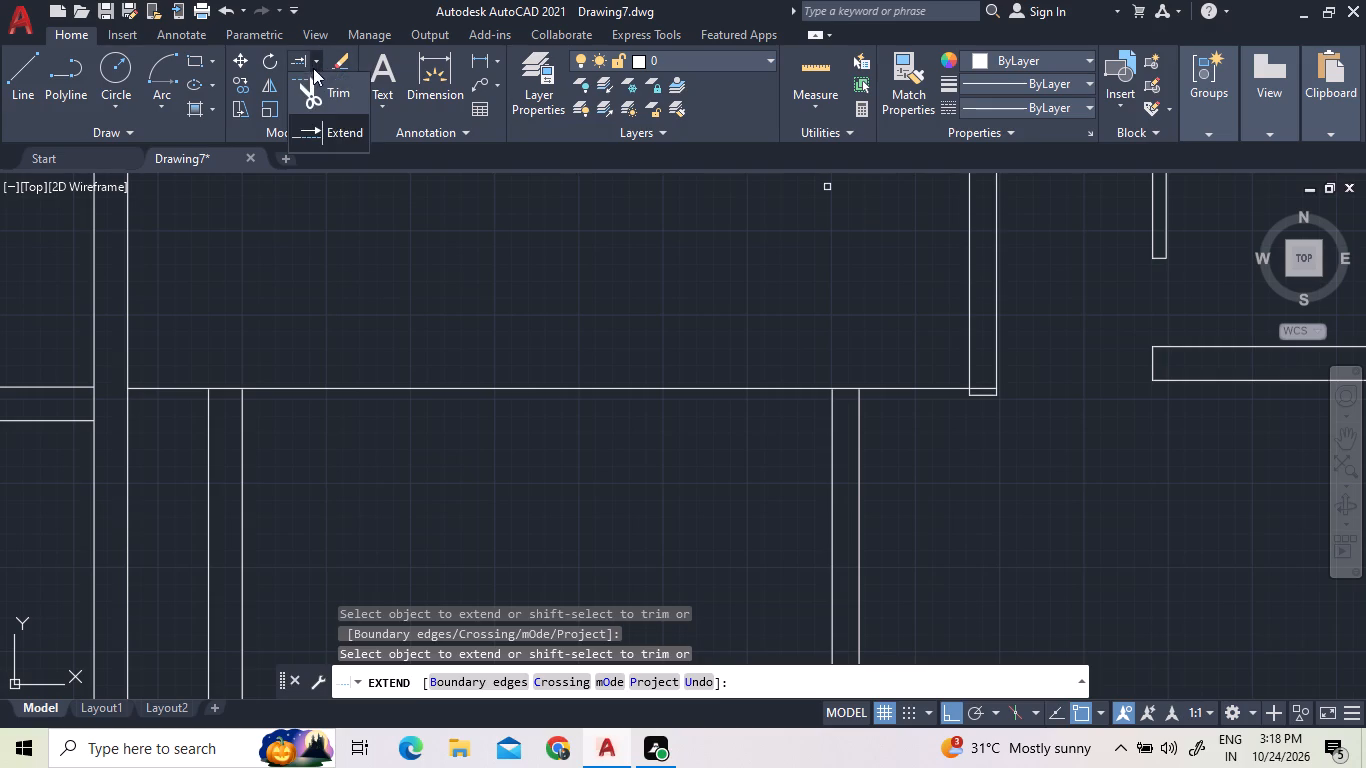
{"action": "left_click", "coordinate": [316, 82]}
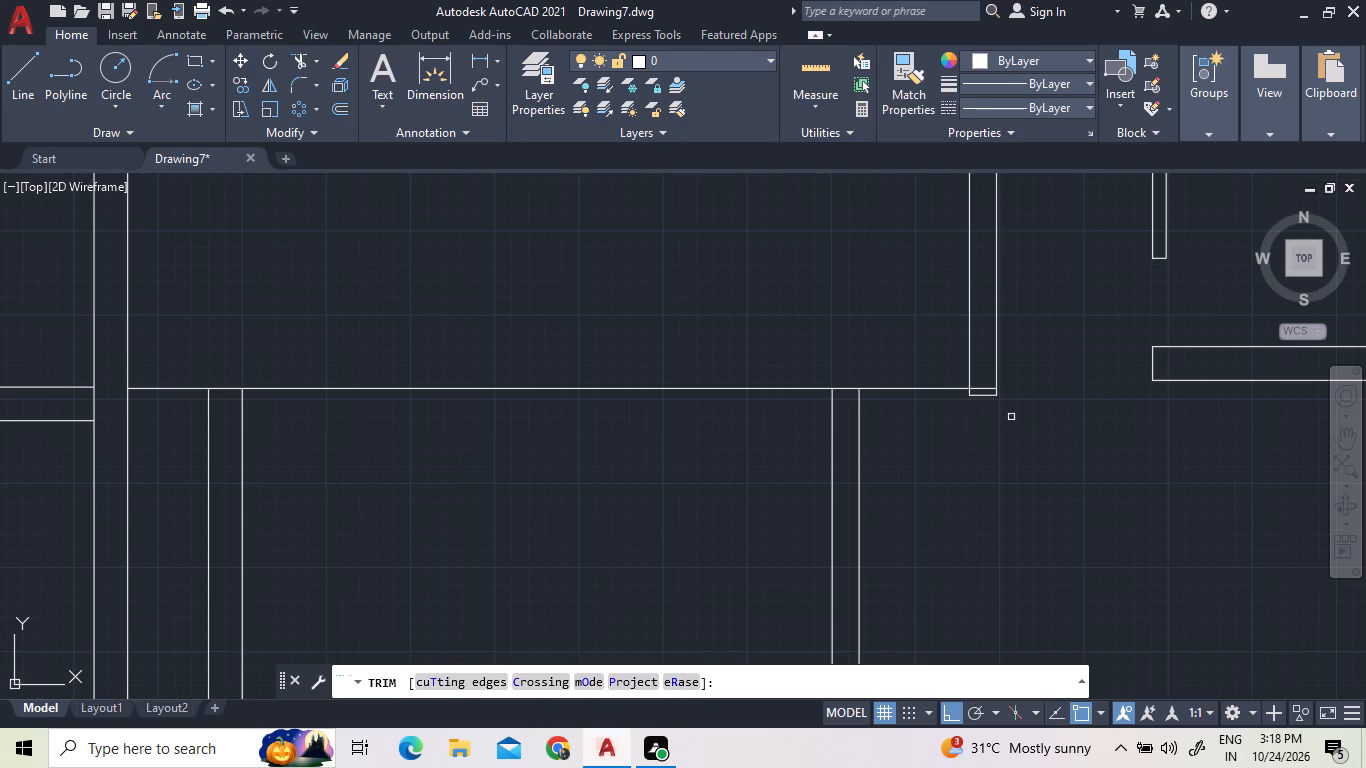
{"action": "left_click", "coordinate": [988, 398]}
{"action": "left_click", "coordinate": [971, 395]}
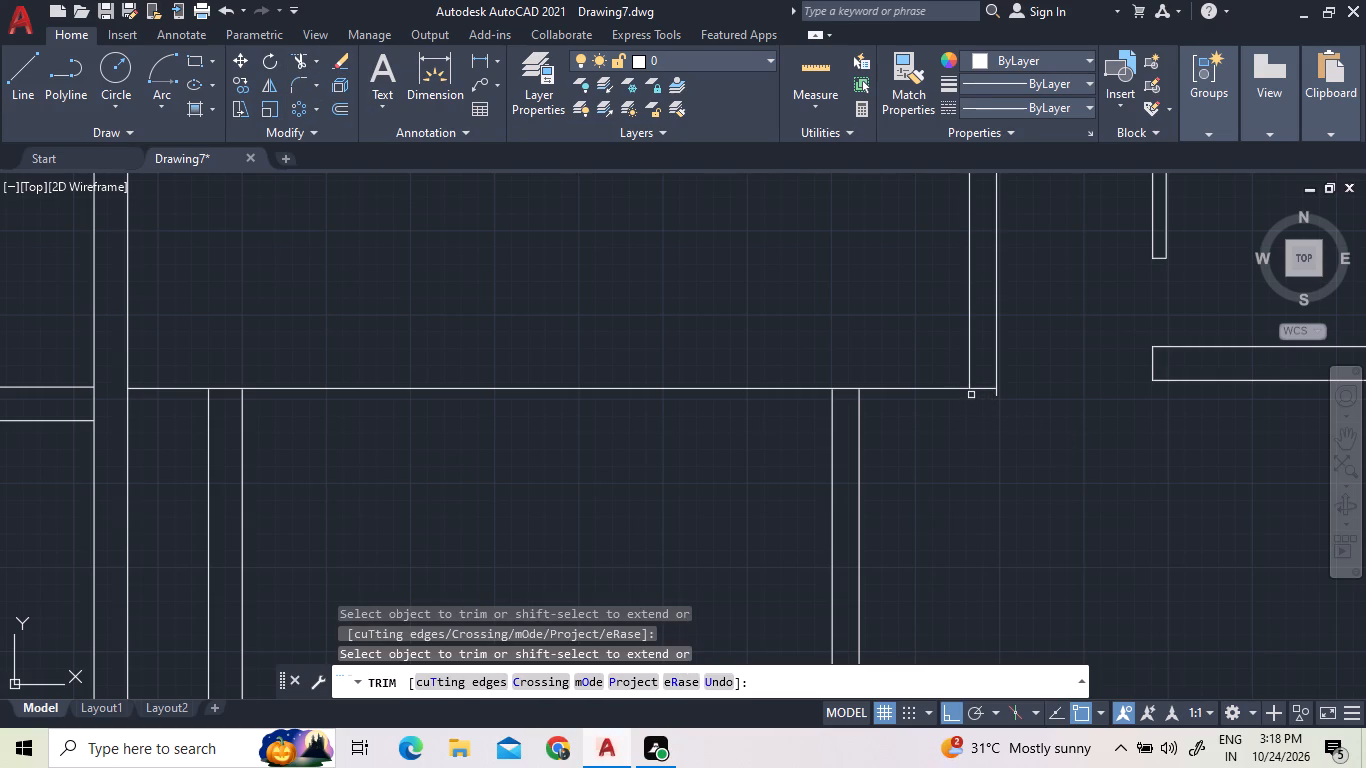
{"action": "left_click", "coordinate": [995, 393]}
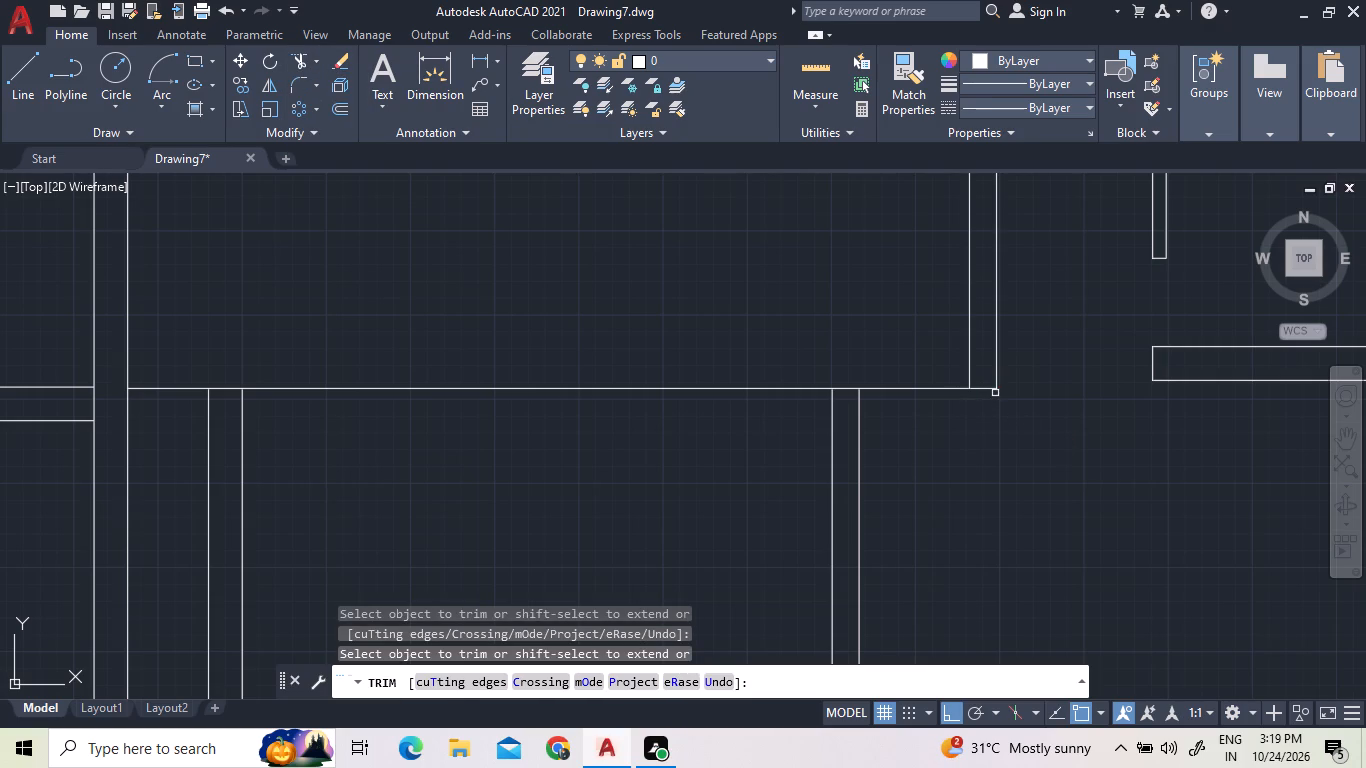
{"action": "scroll", "coordinate": [602, 327], "scroll_direction": "down", "scroll_amount": 2}
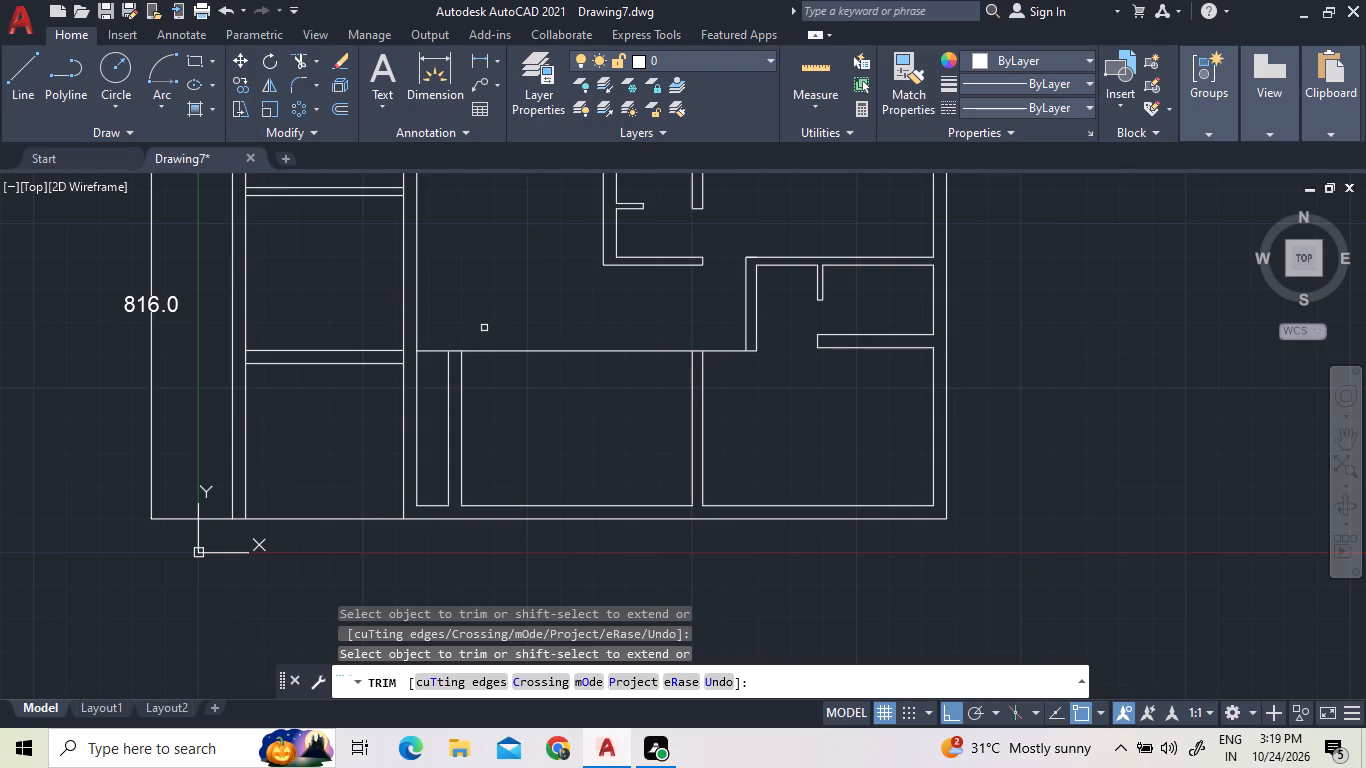
{"action": "right_click", "coordinate": [493, 325]}
{"action": "left_click", "coordinate": [507, 338]}
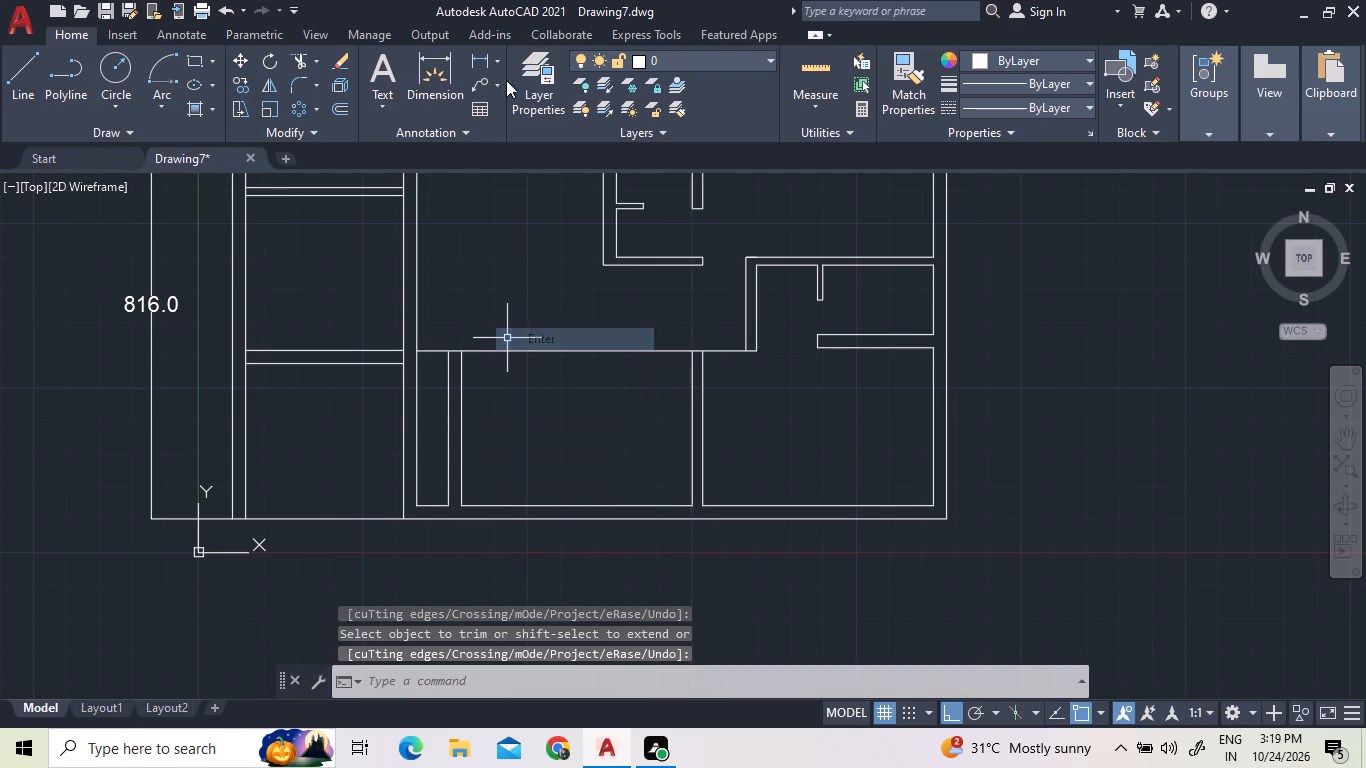
Offset the long horizontal line 25 downward to give the new horizontal partition its thickness.
{"action": "left_click", "coordinate": [338, 114]}
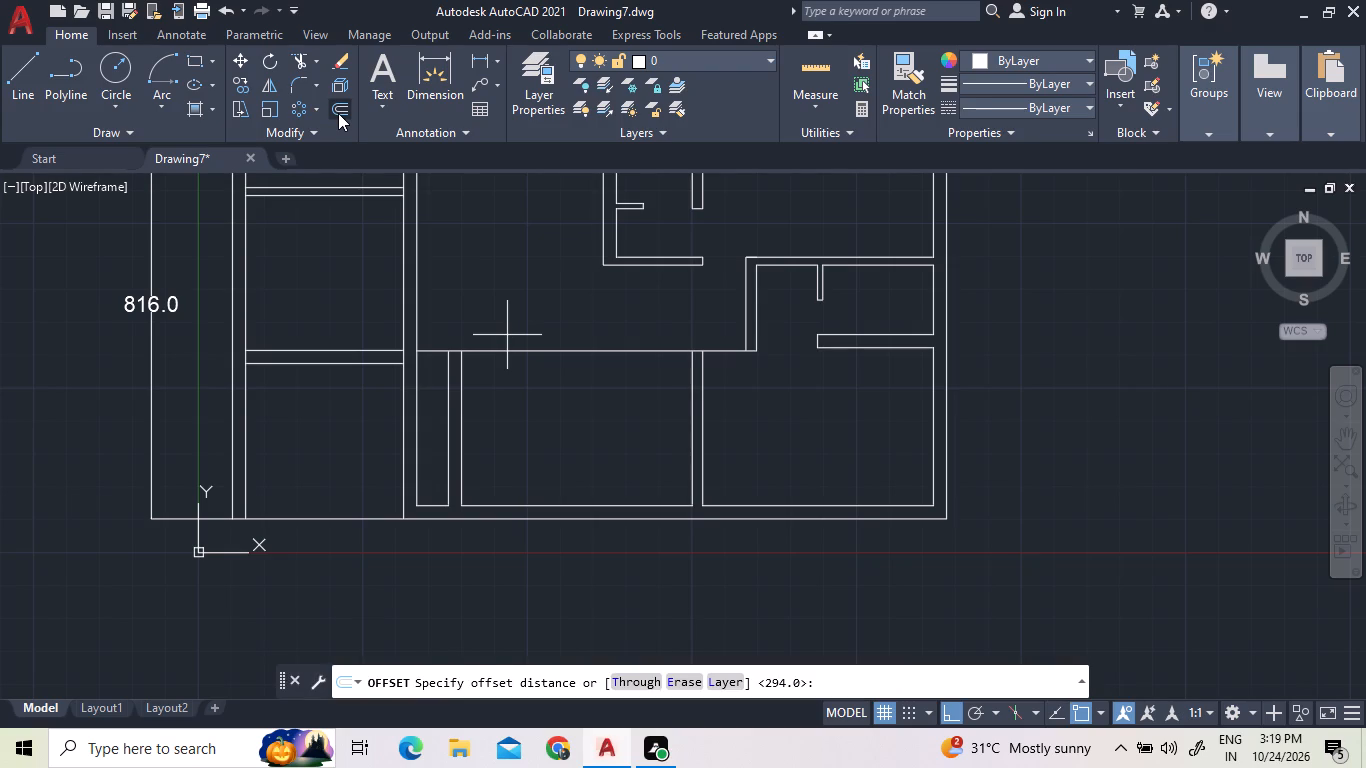
{"action": "type", "text": "25"}
{"action": "key", "text": "Return"}
{"action": "left_click", "coordinate": [522, 349]}
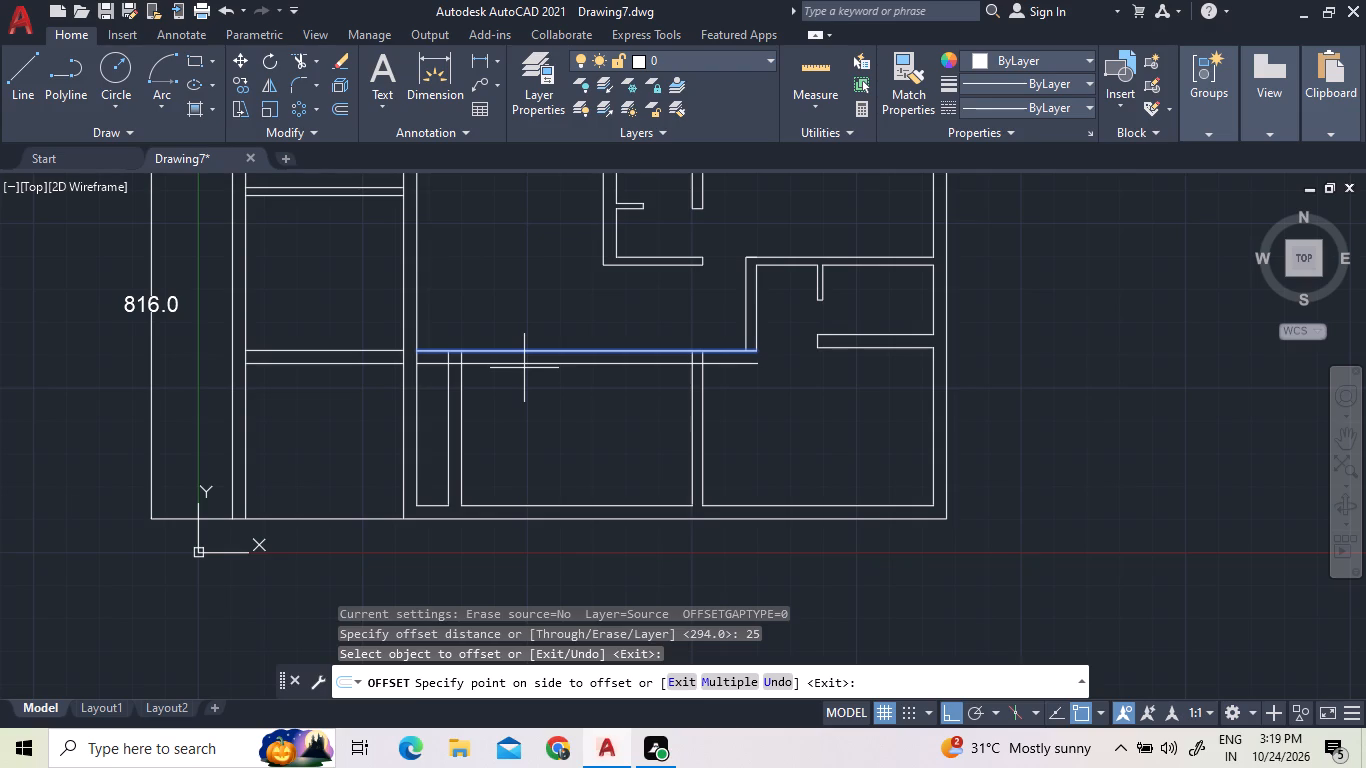
{"action": "left_click", "coordinate": [524, 368]}
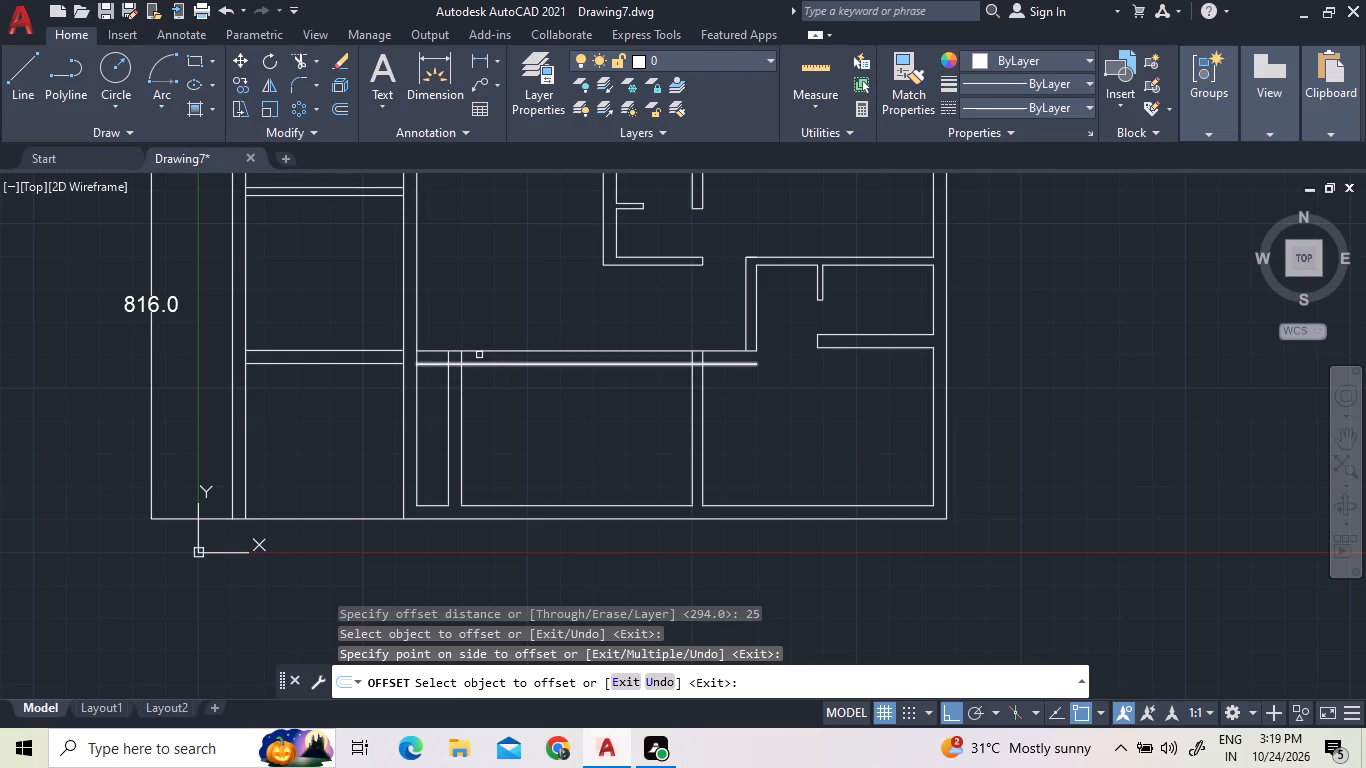
Trim the overlapping lines where the new 25-thick horizontal partition crosses the vertical partitions.
{"action": "left_click", "coordinate": [300, 60]}
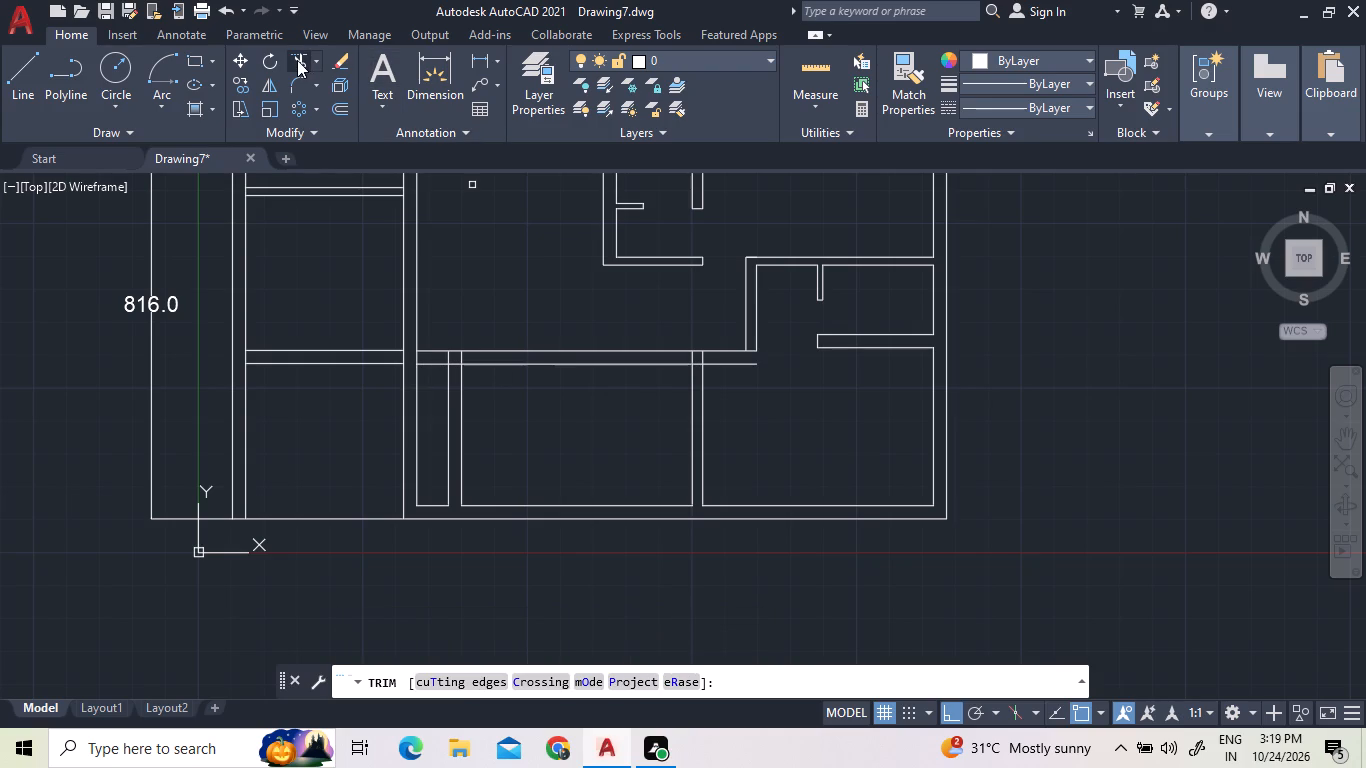
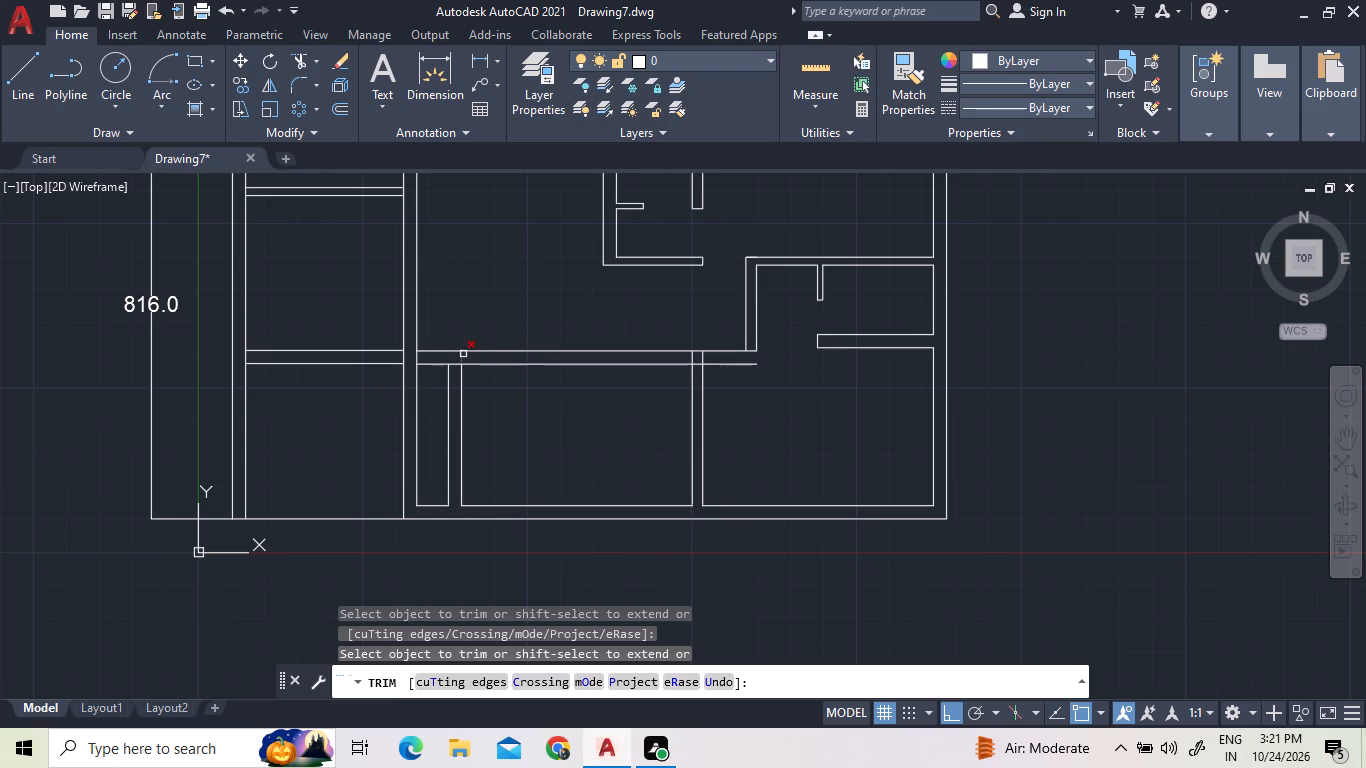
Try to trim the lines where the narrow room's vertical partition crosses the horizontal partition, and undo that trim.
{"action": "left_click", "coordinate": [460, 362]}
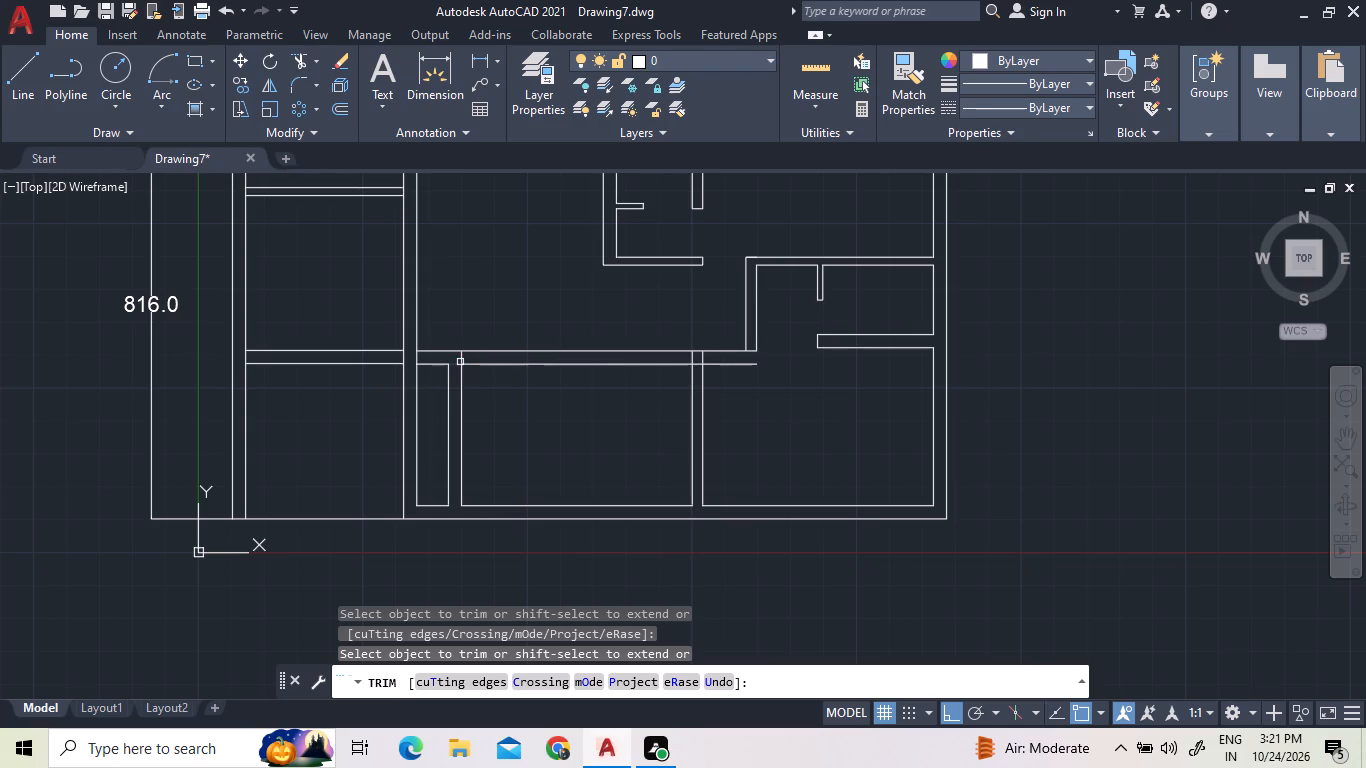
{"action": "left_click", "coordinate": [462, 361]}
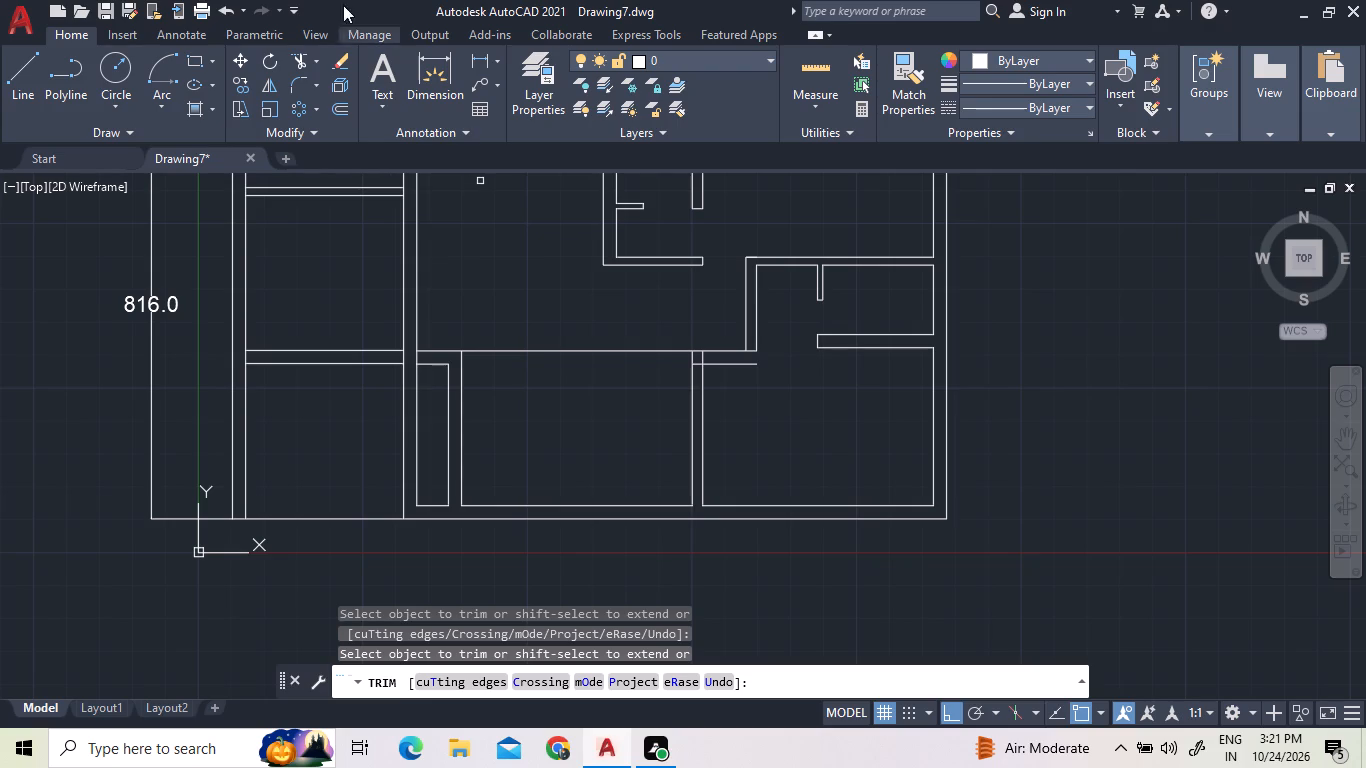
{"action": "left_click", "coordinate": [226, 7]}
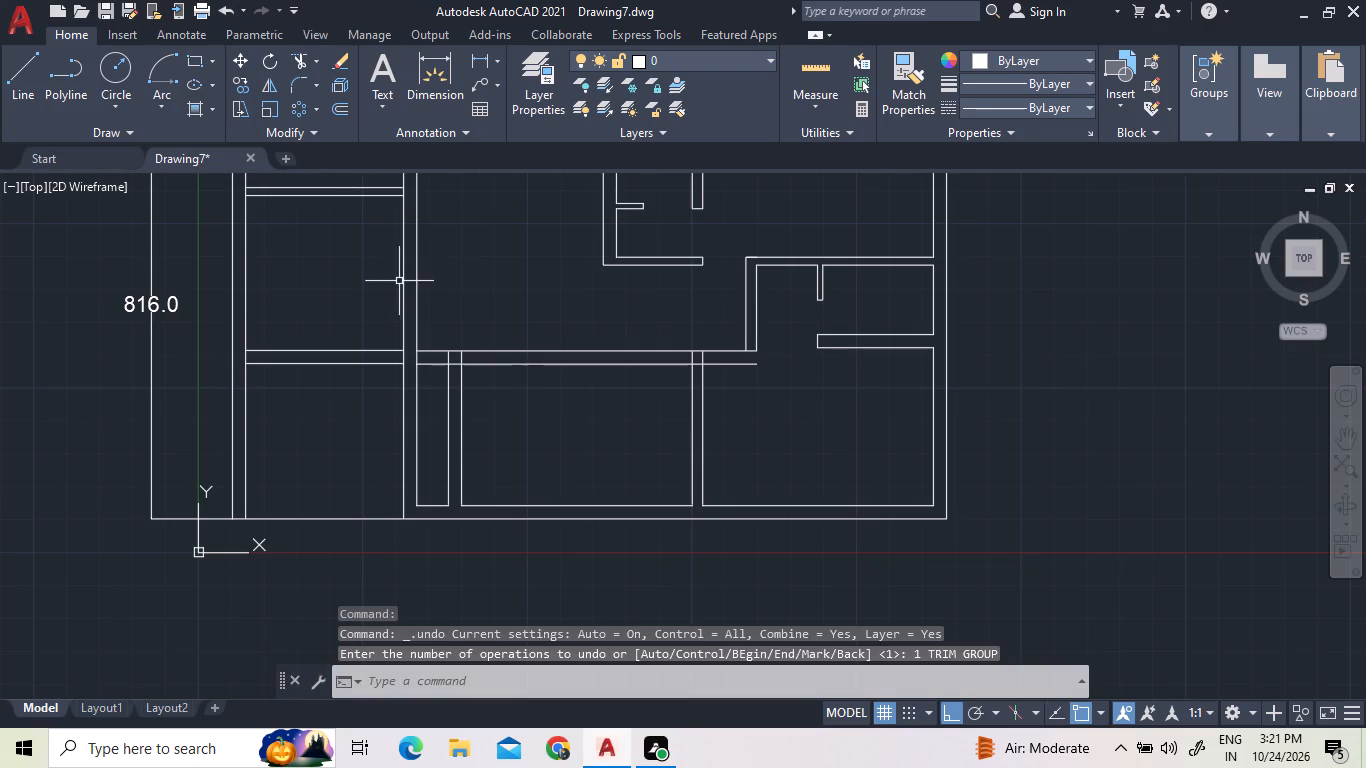
Trim the overlapping lines where the narrow room's vertical partition meets the underside of the horizontal partition.
{"action": "left_click", "coordinate": [301, 60]}
{"action": "left_click", "coordinate": [457, 362]}
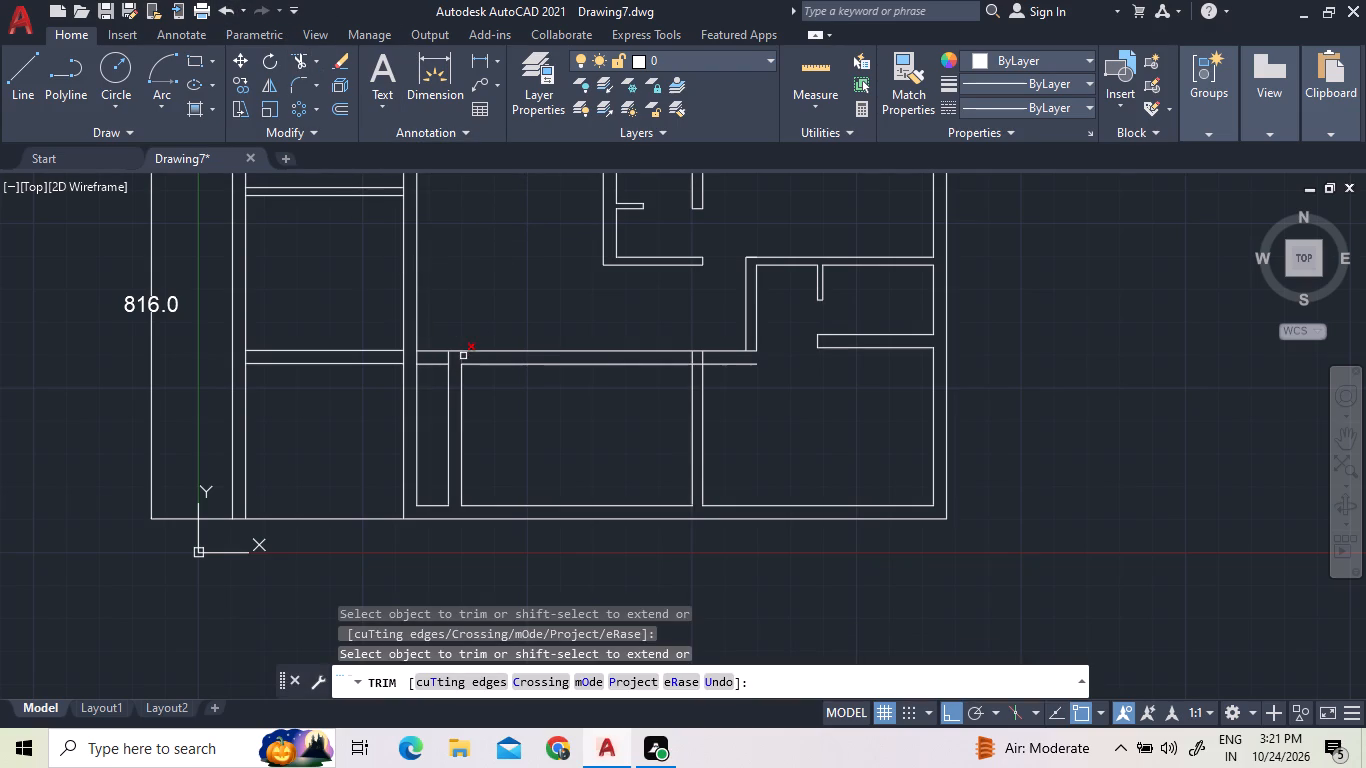
{"action": "left_click", "coordinate": [463, 356]}
{"action": "left_click", "coordinate": [448, 355]}
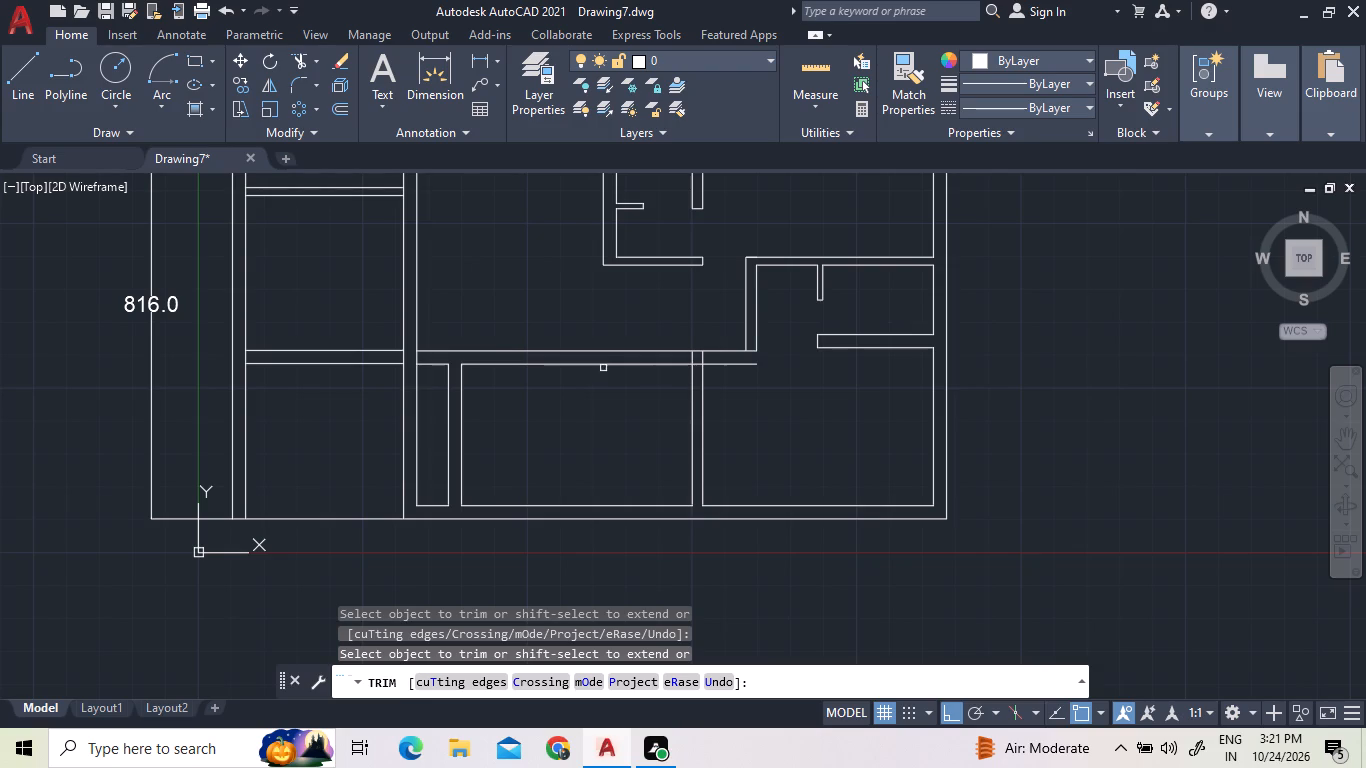
Trim the horizontal partition's overhang past the middle vertical partition and the overlapping lines inside their corner.
{"action": "left_click", "coordinate": [713, 363]}
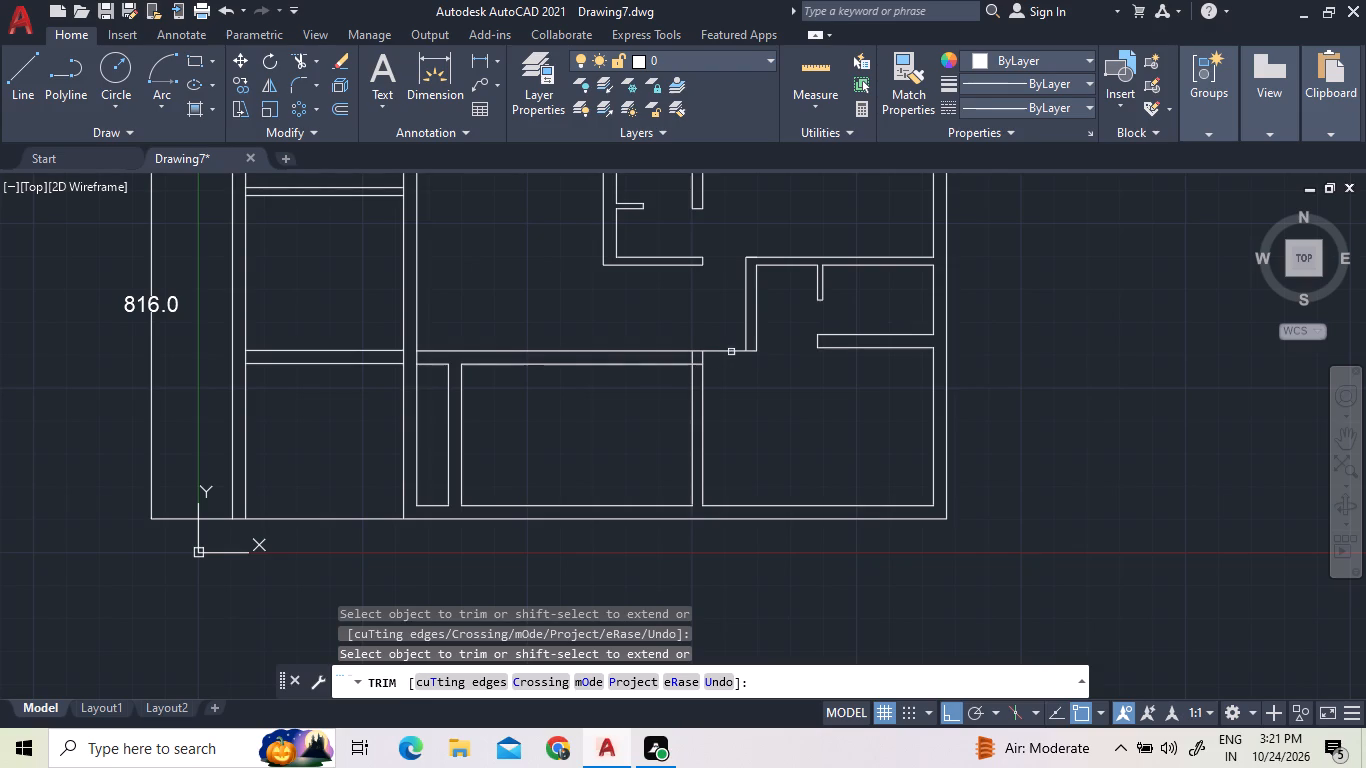
{"action": "left_click", "coordinate": [733, 349]}
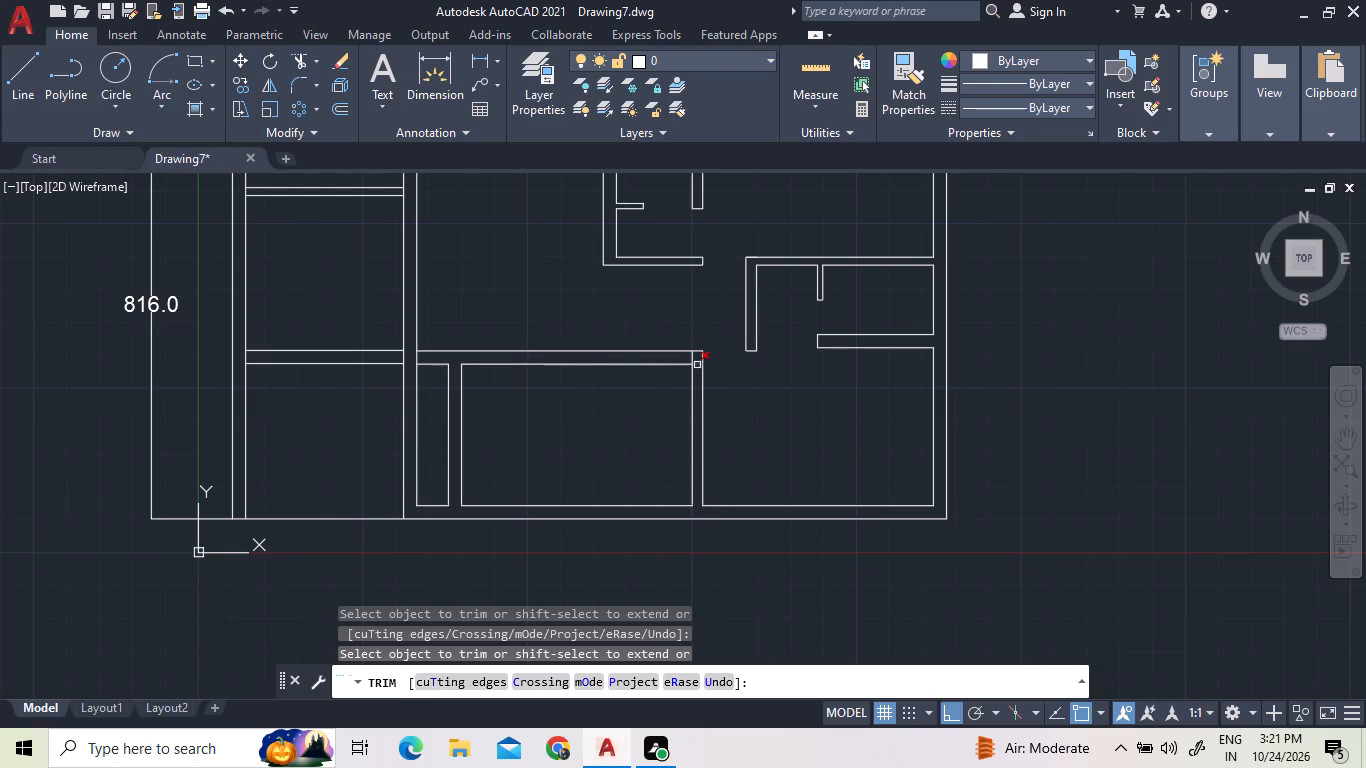
{"action": "left_click", "coordinate": [697, 365]}
{"action": "left_click", "coordinate": [692, 360]}
Draw a vertical jamb line across the horizontal partition's thickness, near its corner with the middle vertical partition.
{"action": "left_click", "coordinate": [37, 77]}
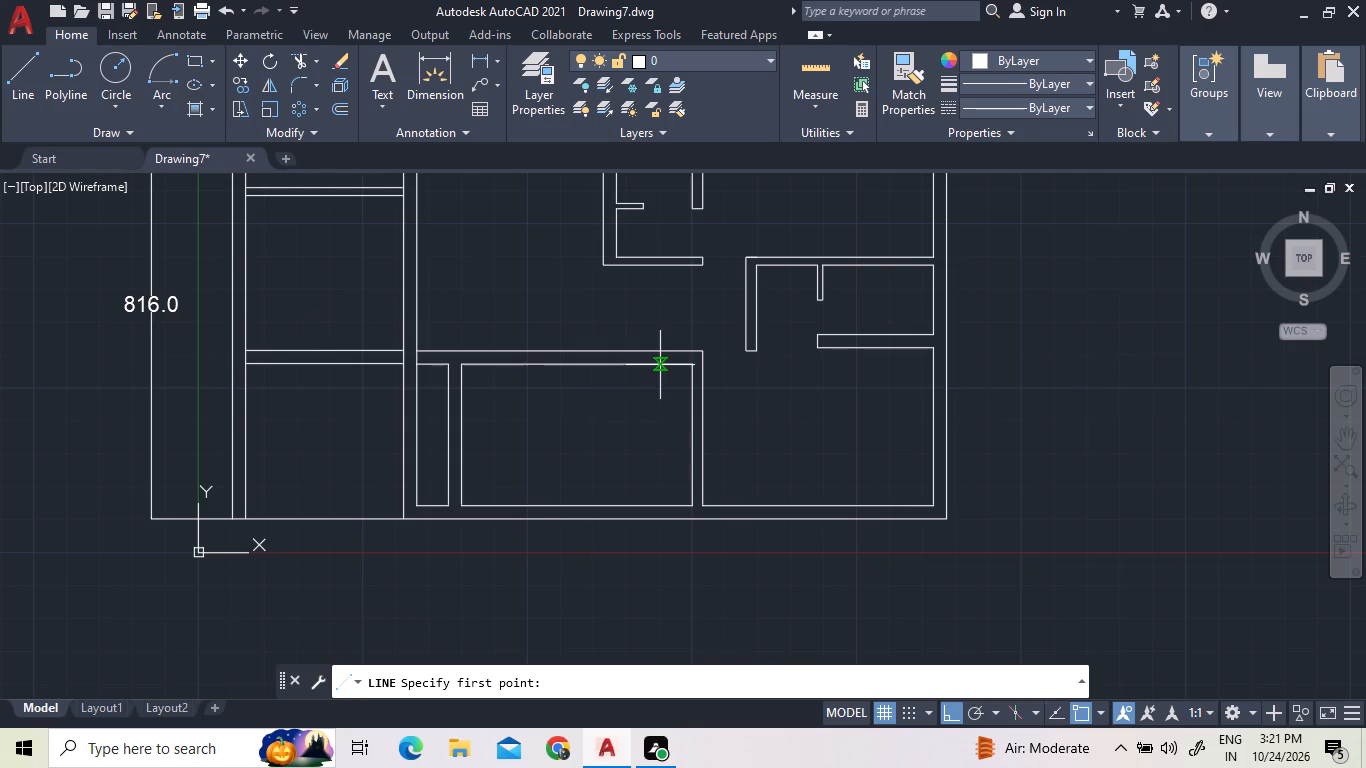
{"action": "scroll", "coordinate": [660, 365], "scroll_direction": "up", "scroll_amount": 4}
{"action": "left_click", "coordinate": [621, 337]}
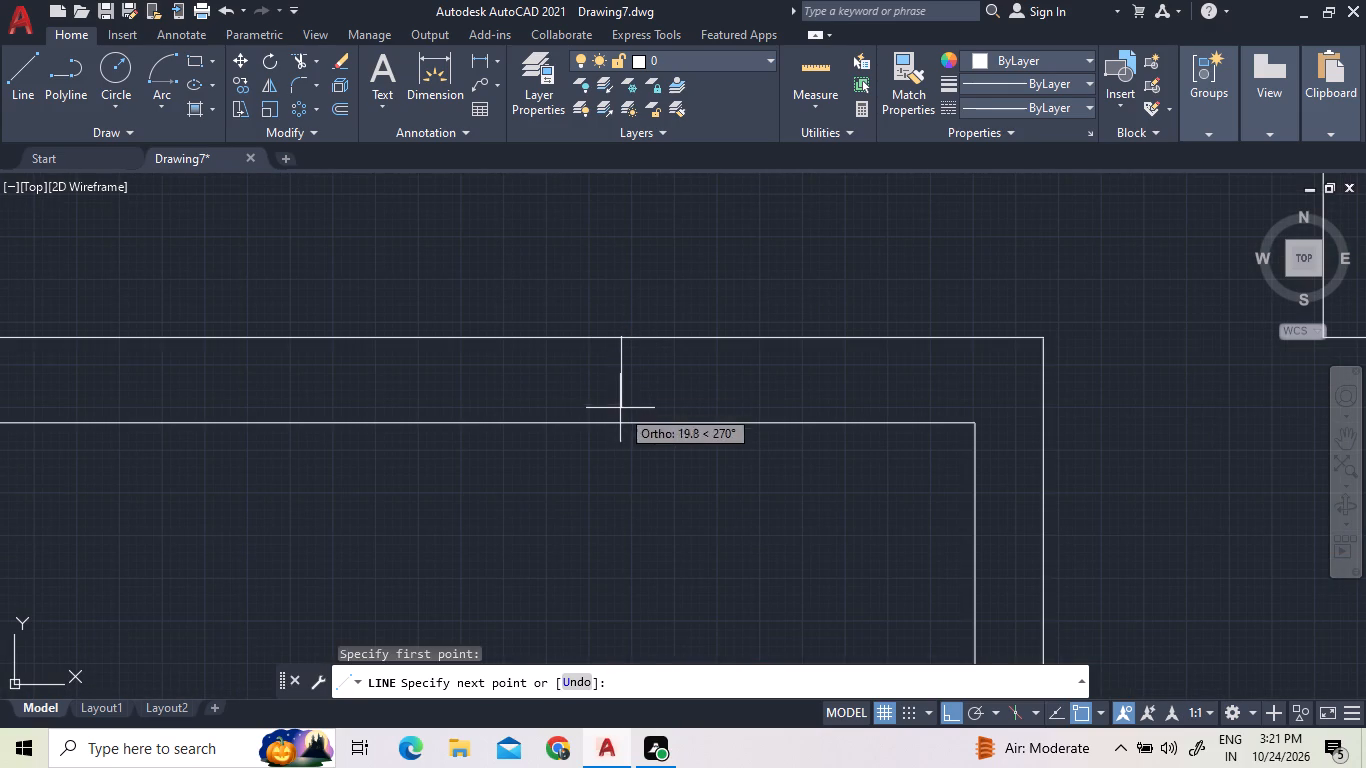
{"action": "left_click", "coordinate": [623, 423]}
{"action": "right_click", "coordinate": [585, 260]}
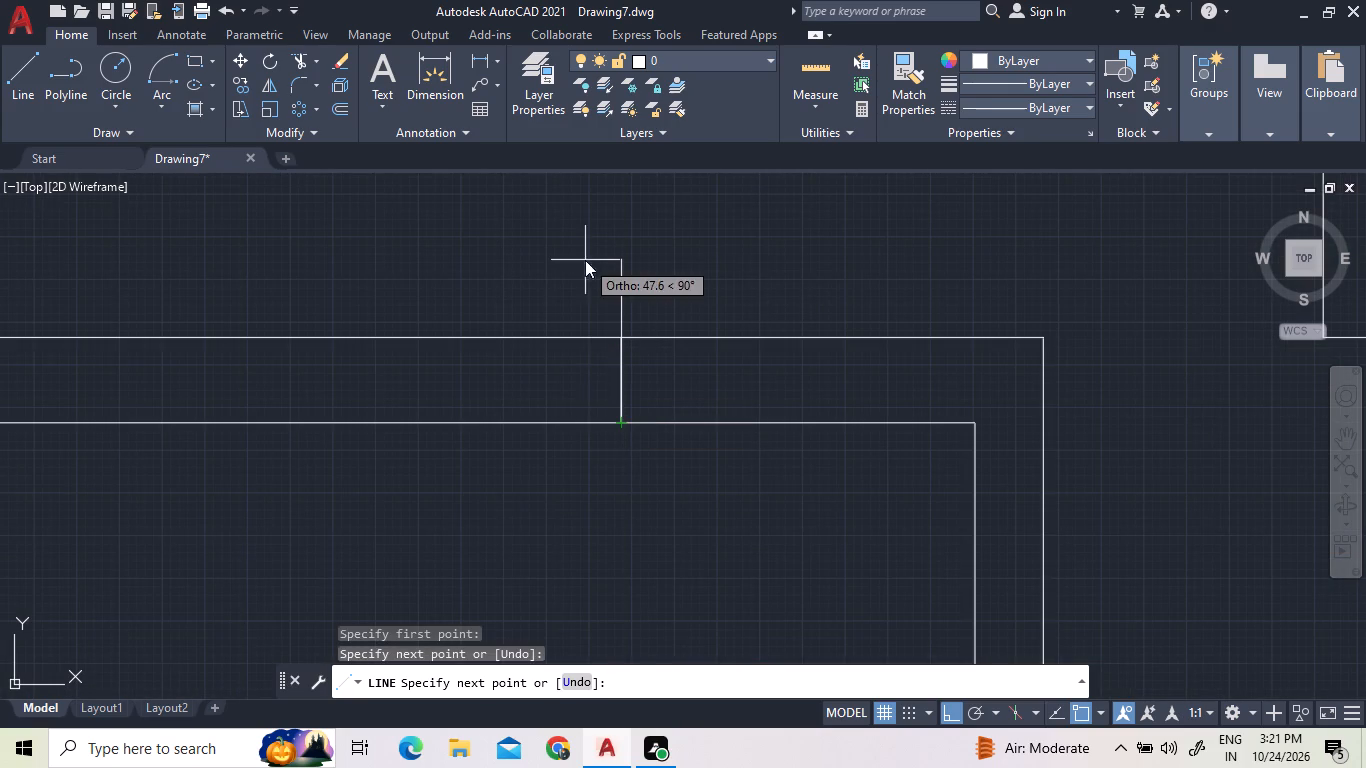
{"action": "left_click", "coordinate": [604, 287]}
{"action": "scroll", "coordinate": [639, 313], "scroll_direction": "down", "scroll_amount": 4}
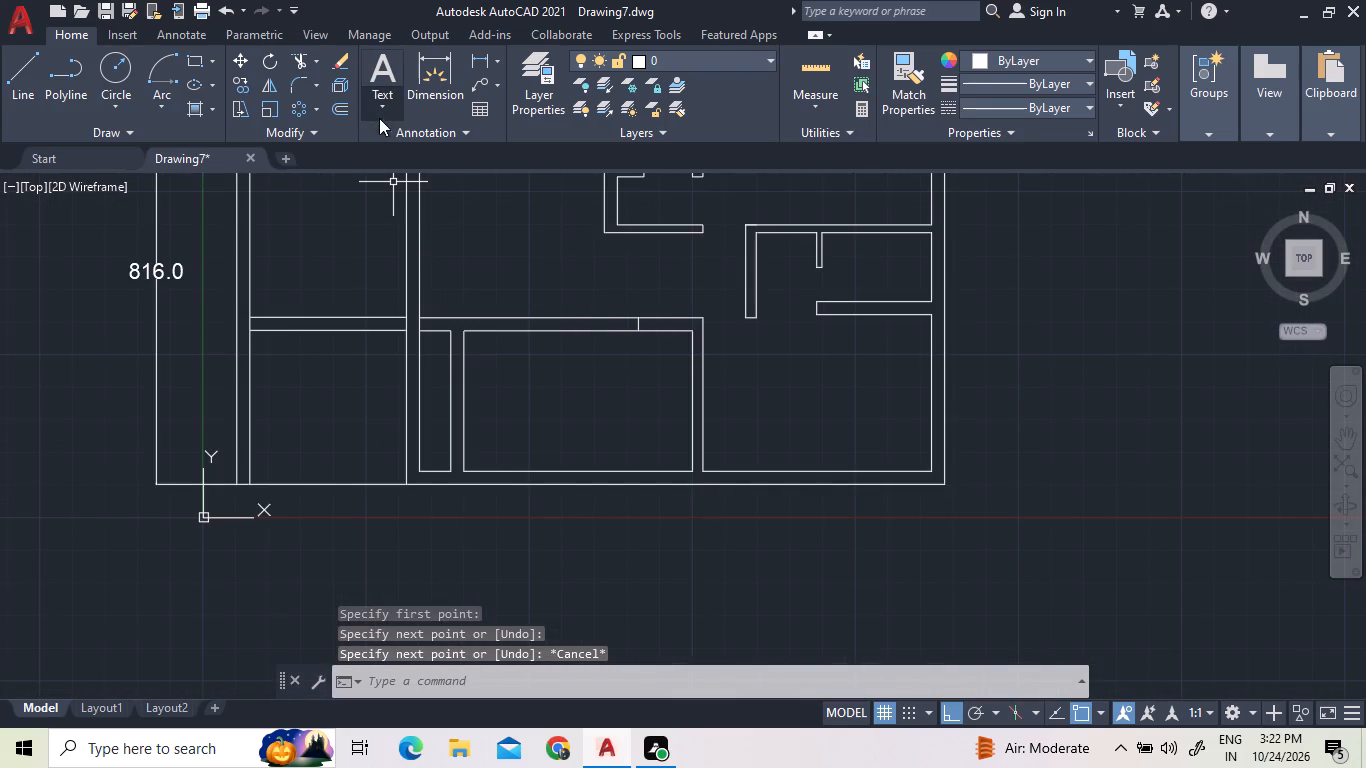
Draw a second vertical jamb line across the same horizontal partition, near the narrow room's vertical partition.
{"action": "left_click", "coordinate": [18, 80]}
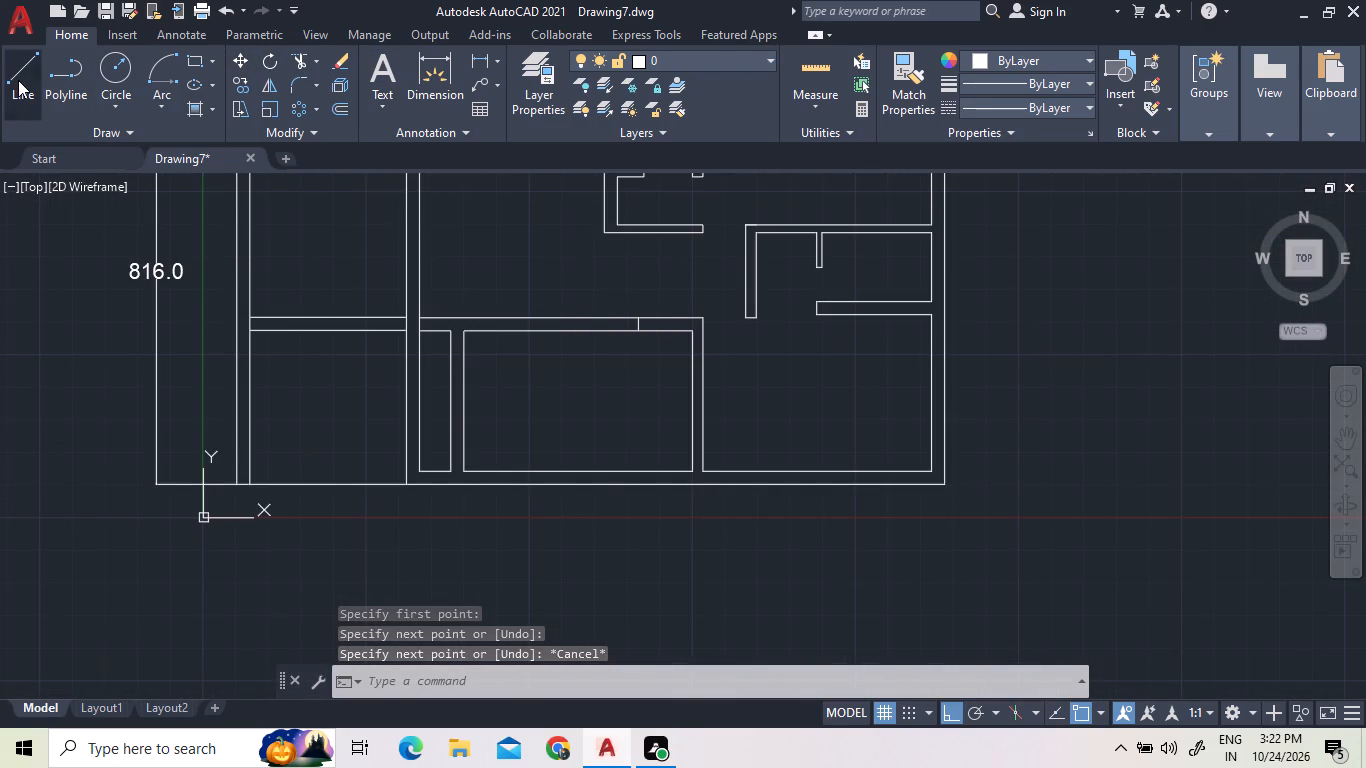
{"action": "scroll", "coordinate": [512, 320], "scroll_direction": "up", "scroll_amount": 3}
{"action": "left_click", "coordinate": [512, 308]}
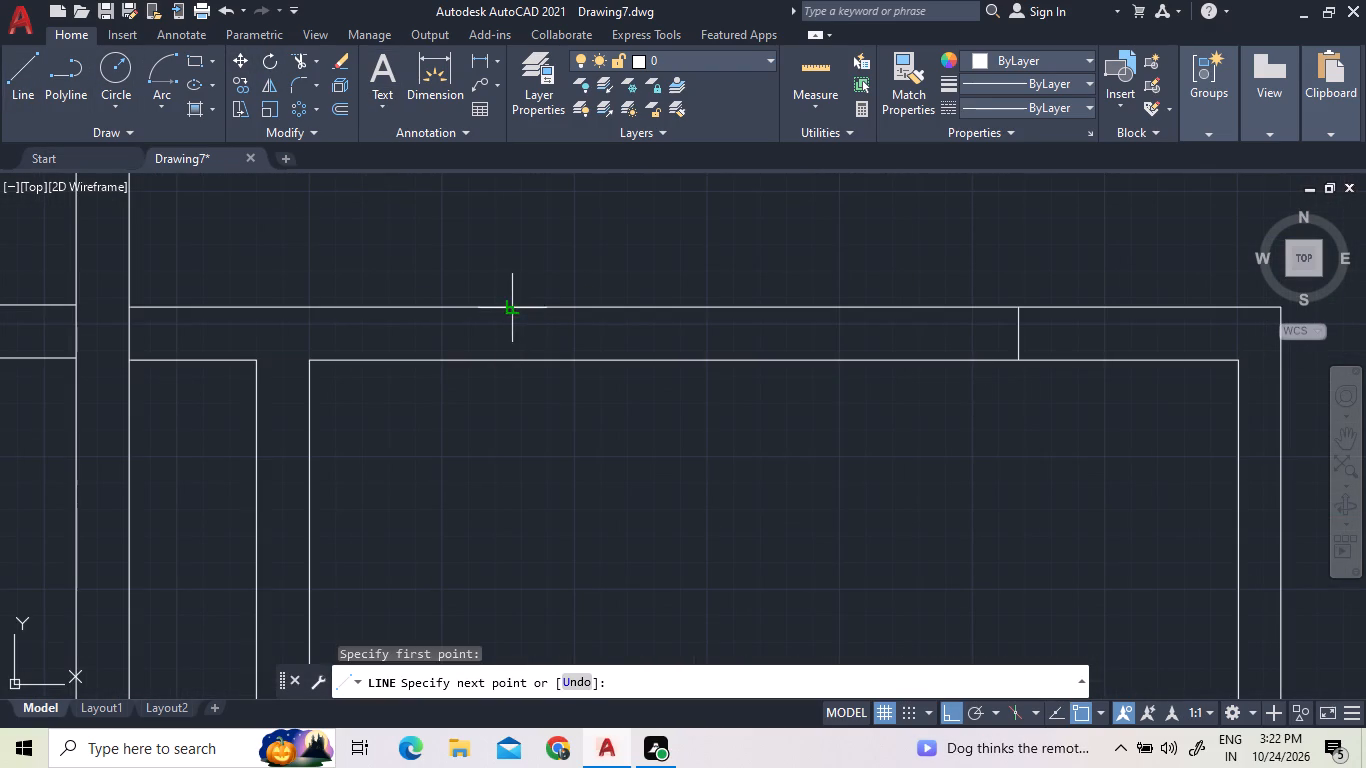
{"action": "left_click", "coordinate": [514, 363]}
{"action": "right_click", "coordinate": [509, 265]}
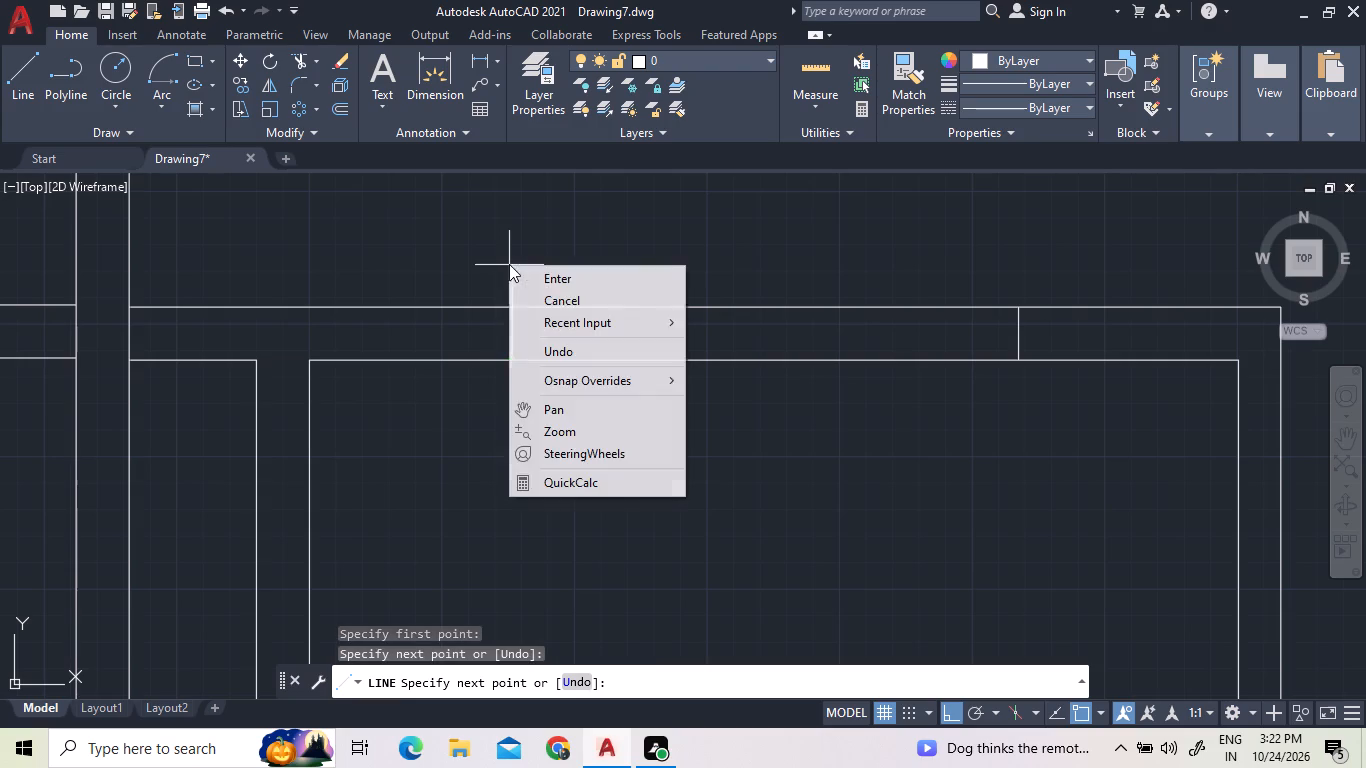
{"action": "left_click", "coordinate": [515, 268]}
{"action": "scroll", "coordinate": [519, 278], "scroll_direction": "down", "scroll_amount": 4}
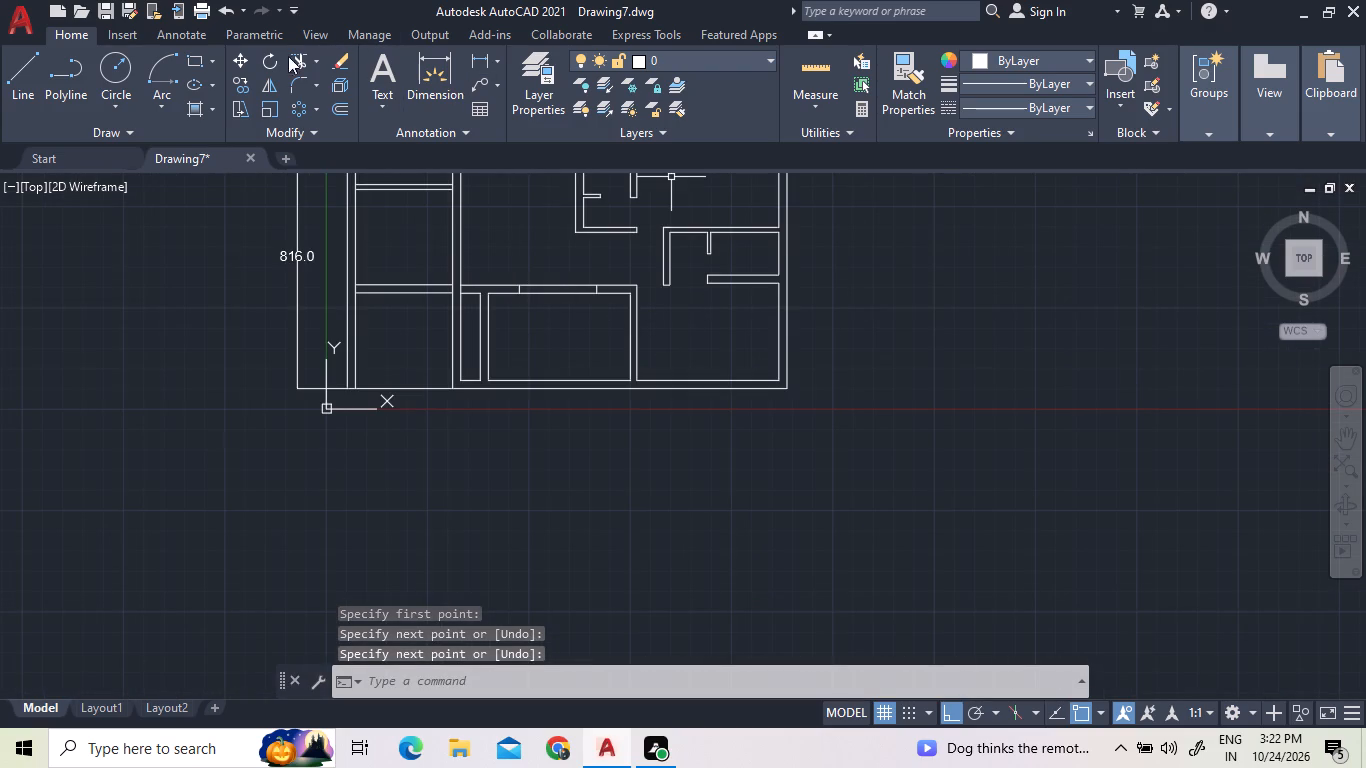
Trim both horizontal partition lines between the two jamb lines to create the door opening.
{"action": "left_click", "coordinate": [299, 56]}
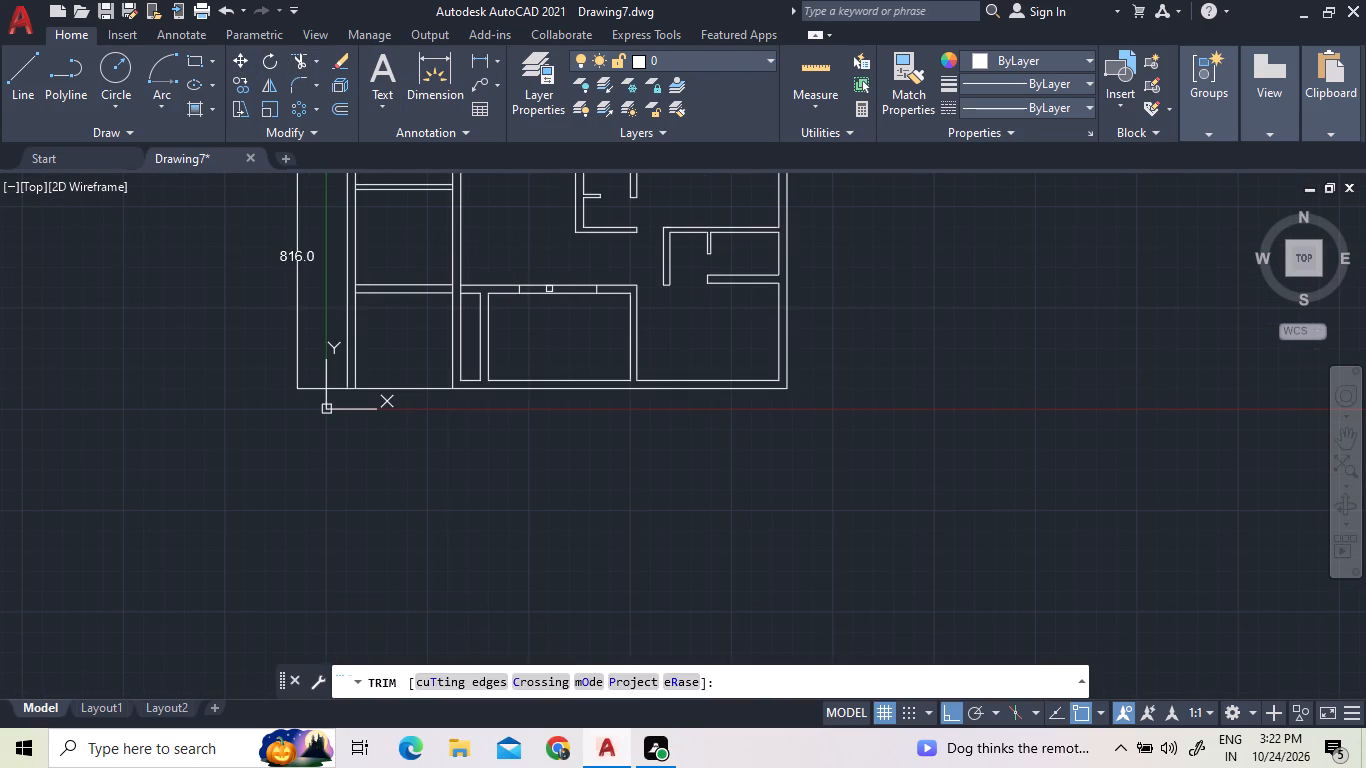
{"action": "left_click", "coordinate": [549, 289]}
{"action": "left_click", "coordinate": [559, 343]}
{"action": "left_click_drag", "start_coordinate": [560, 340], "coordinate": [561, 331]}
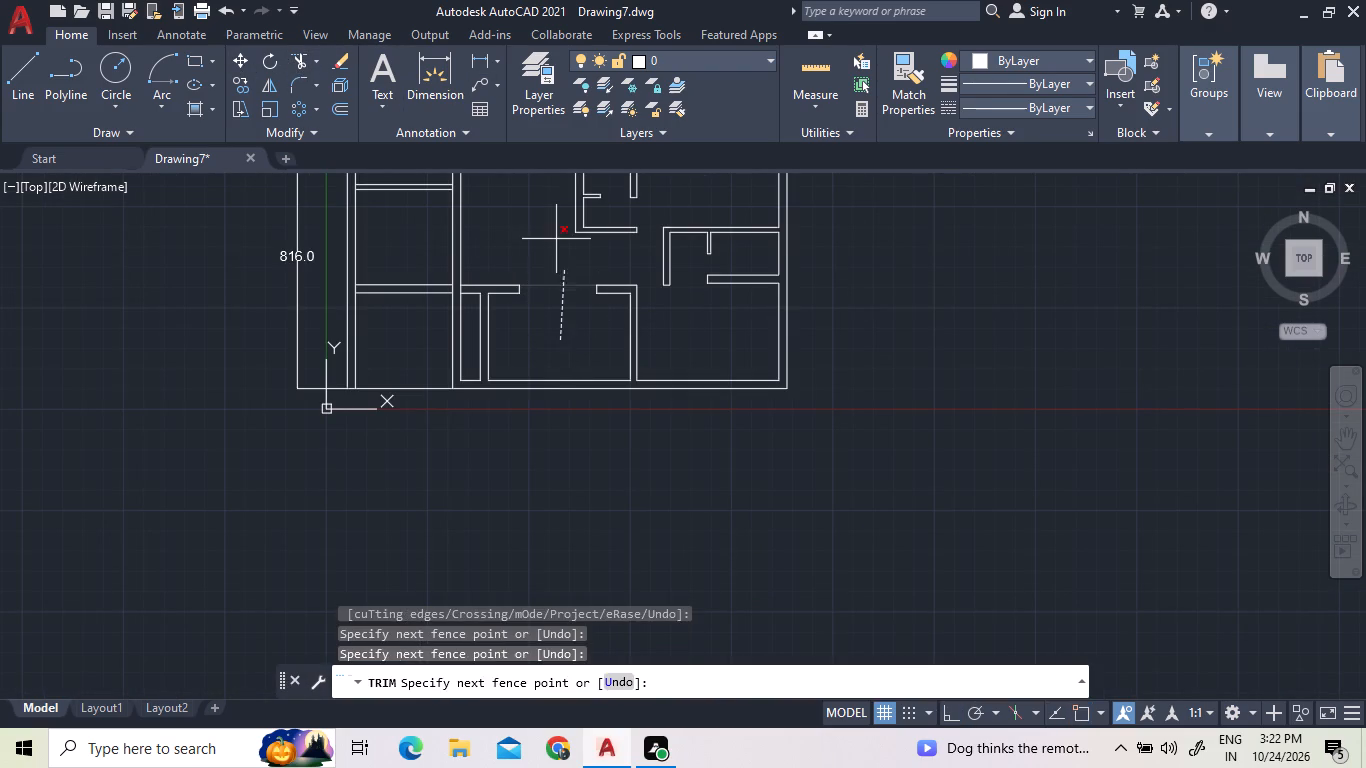
{"action": "left_click", "coordinate": [555, 238]}
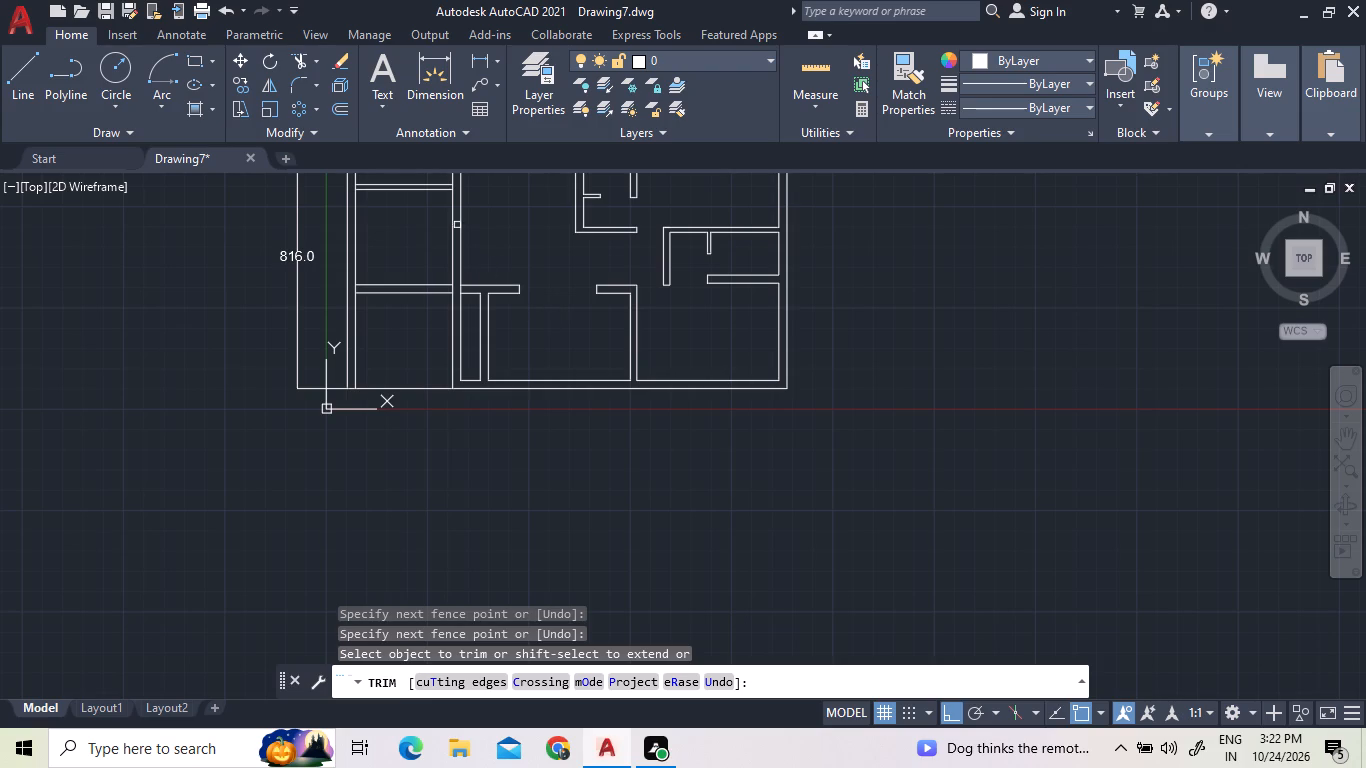
Trim the narrow room's far partition lines below the horizontal partition, its bottom inner wall line, and the stubs within the junction.
{"action": "left_click", "coordinate": [451, 325]}
{"action": "left_click", "coordinate": [460, 324]}
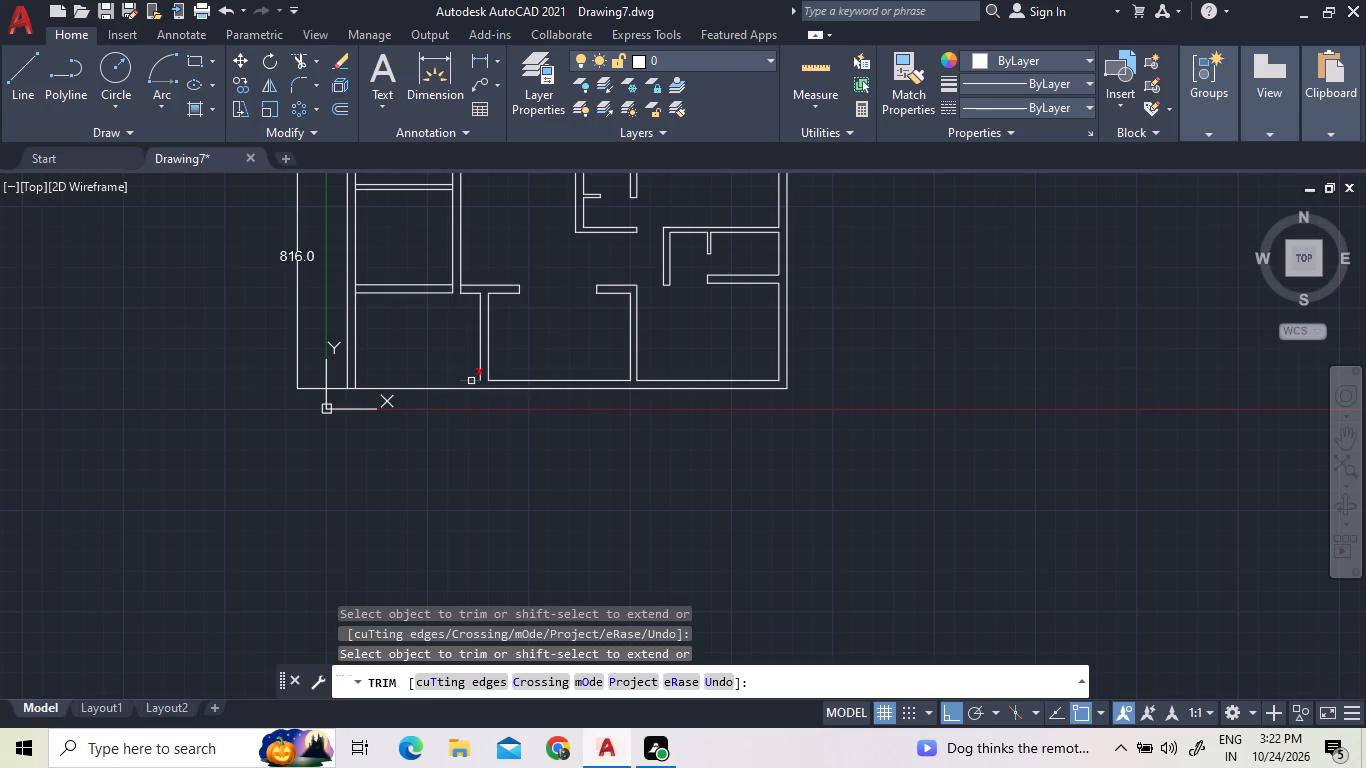
{"action": "left_click", "coordinate": [471, 383]}
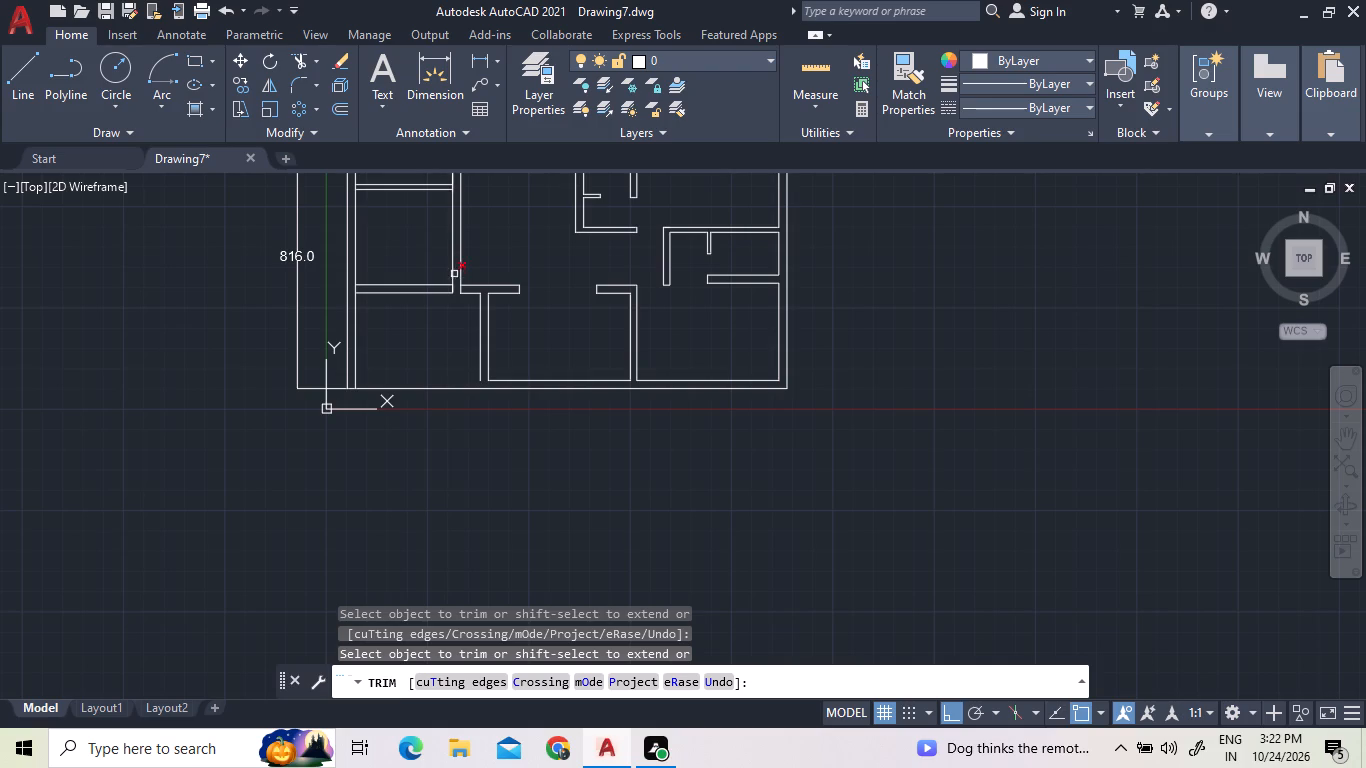
{"action": "left_click", "coordinate": [452, 290]}
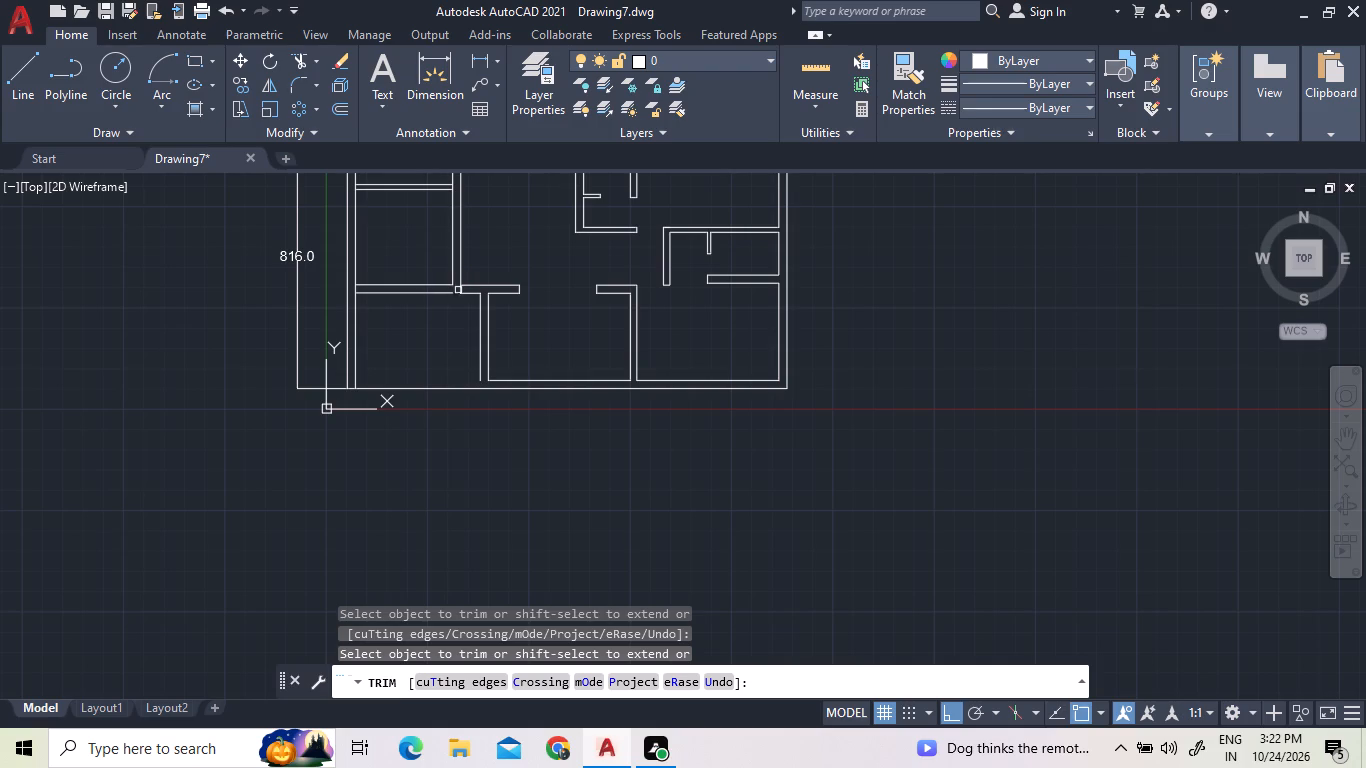
{"action": "left_click", "coordinate": [462, 290]}
{"action": "right_click", "coordinate": [488, 258]}
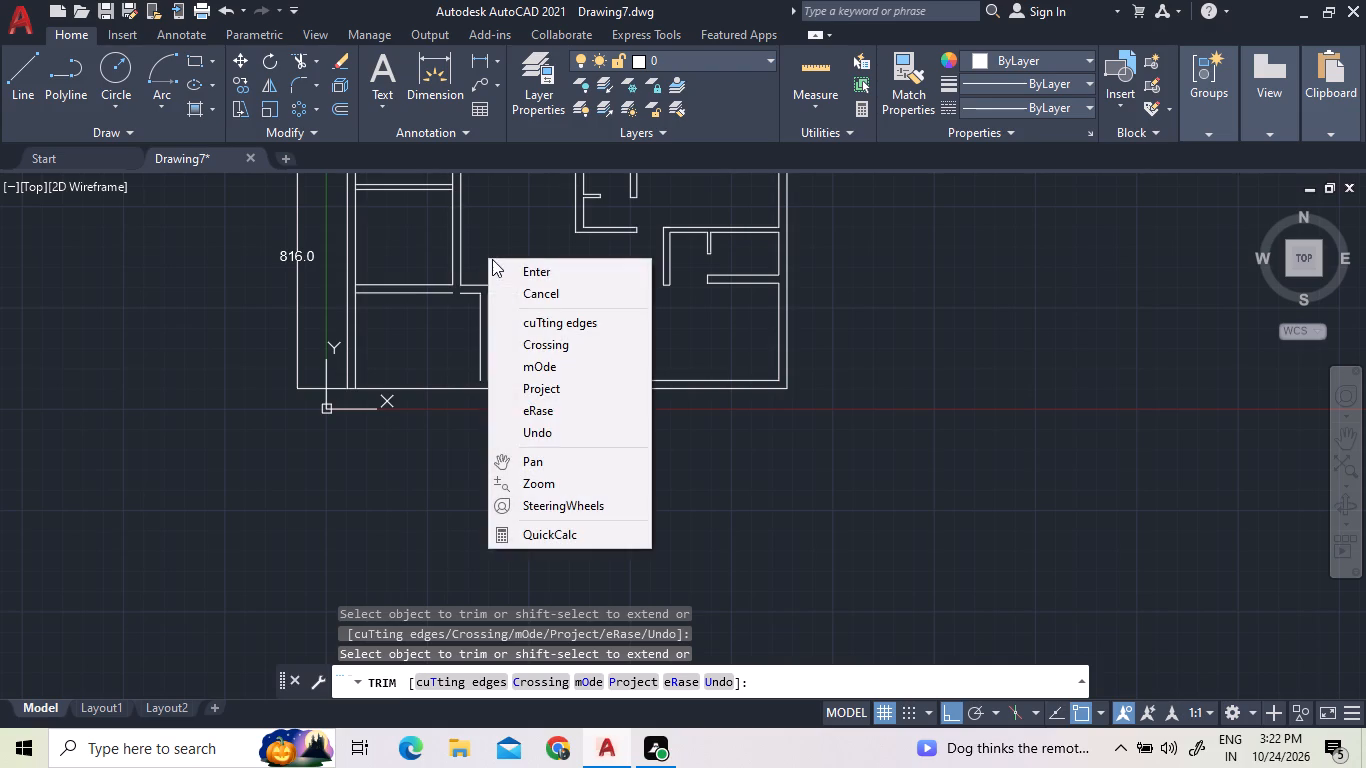
{"action": "left_click", "coordinate": [495, 266]}
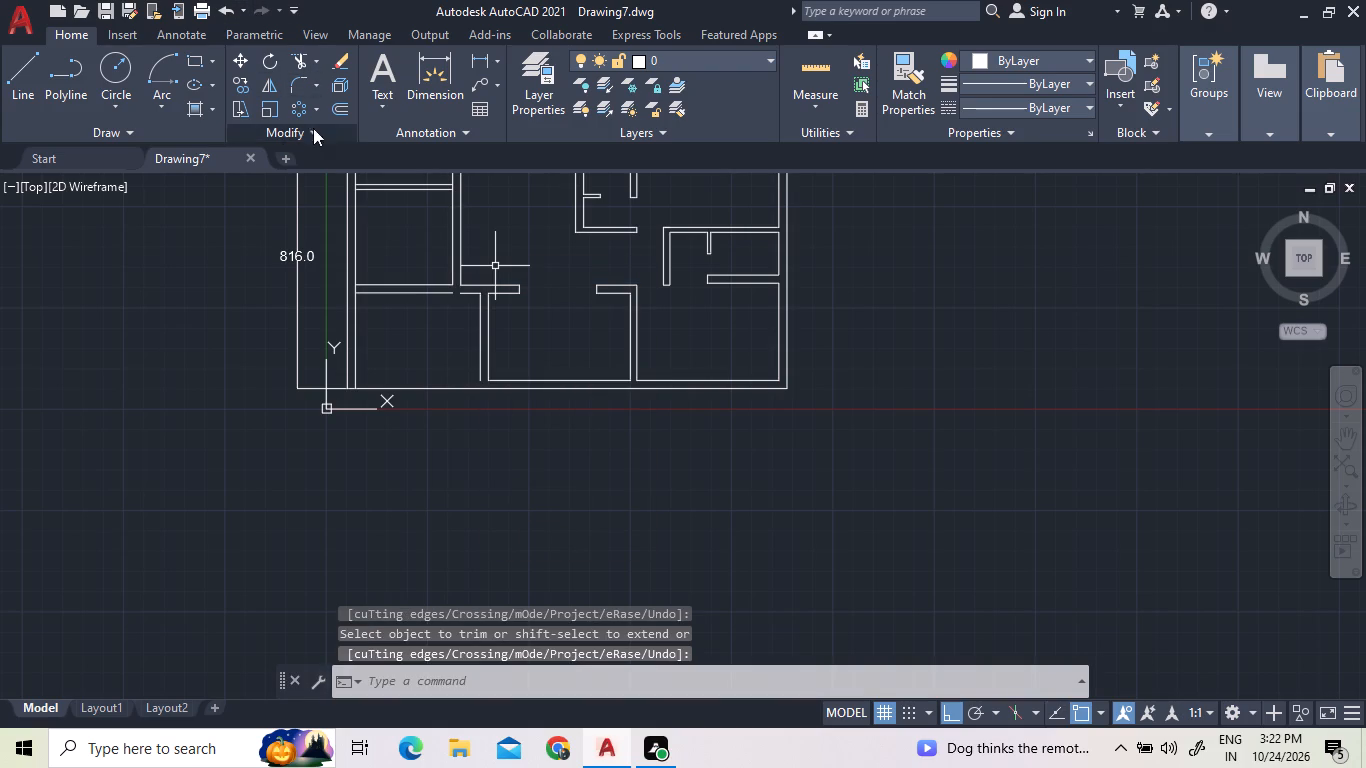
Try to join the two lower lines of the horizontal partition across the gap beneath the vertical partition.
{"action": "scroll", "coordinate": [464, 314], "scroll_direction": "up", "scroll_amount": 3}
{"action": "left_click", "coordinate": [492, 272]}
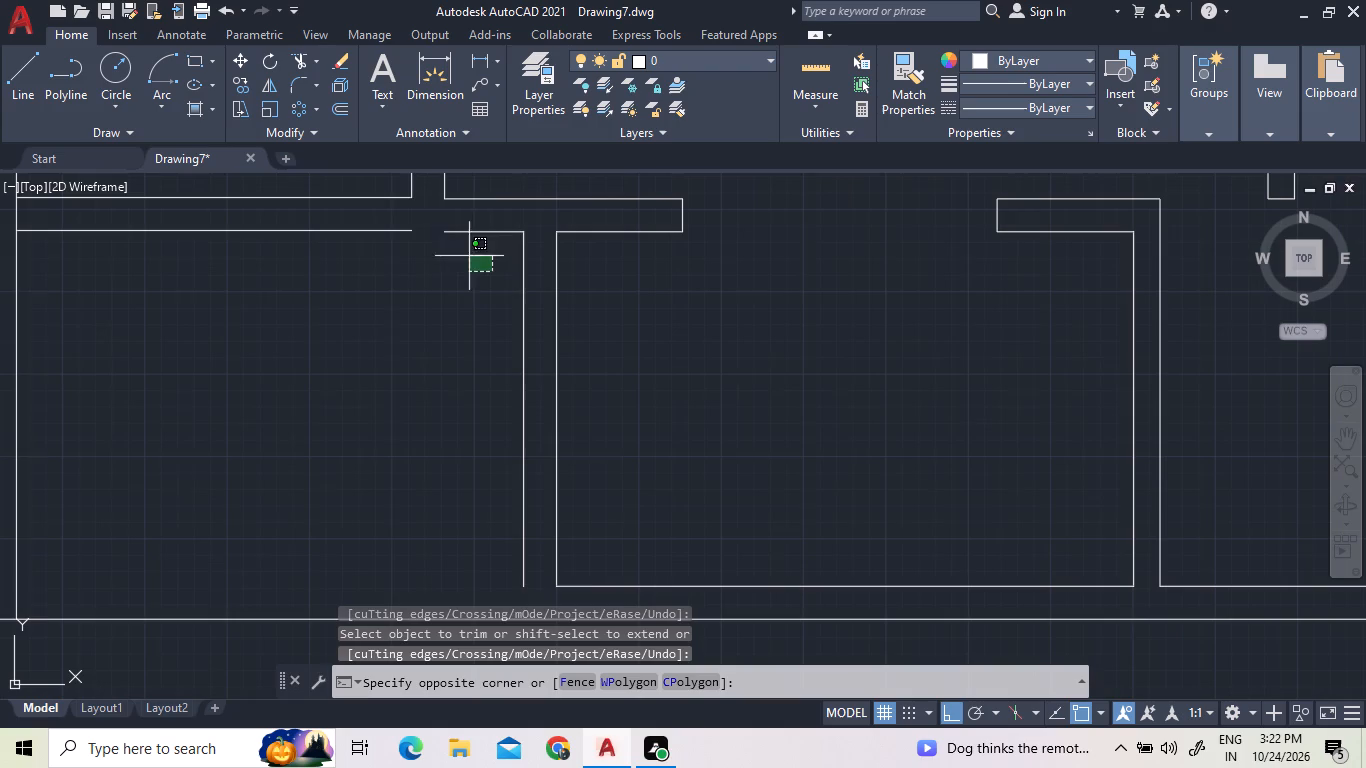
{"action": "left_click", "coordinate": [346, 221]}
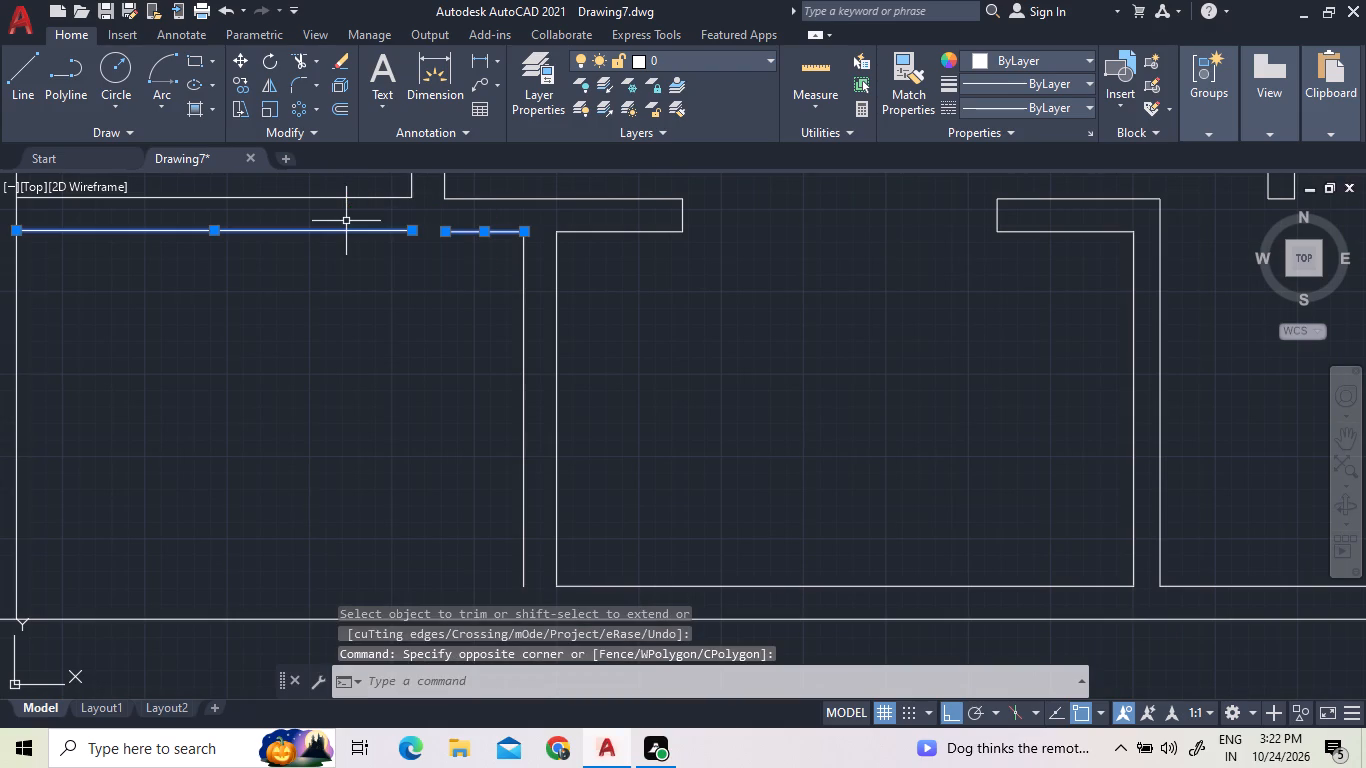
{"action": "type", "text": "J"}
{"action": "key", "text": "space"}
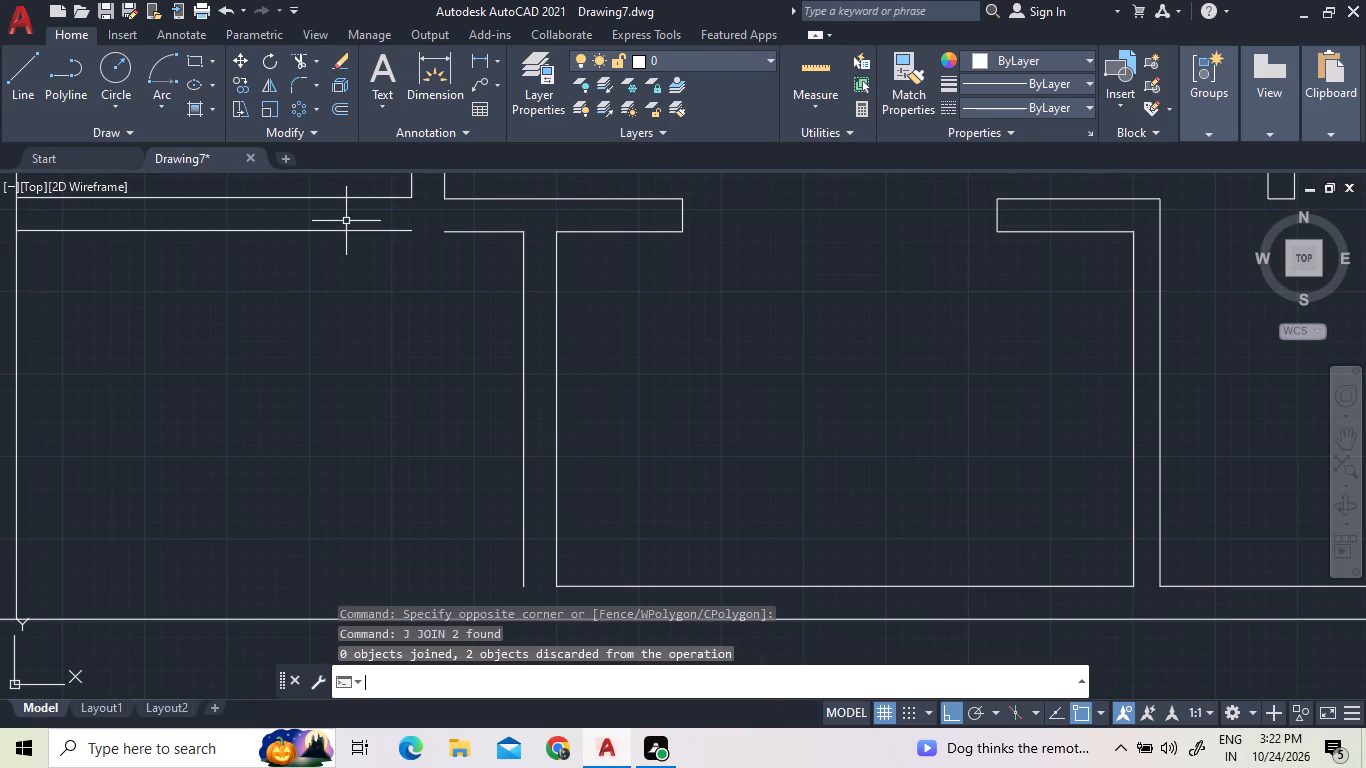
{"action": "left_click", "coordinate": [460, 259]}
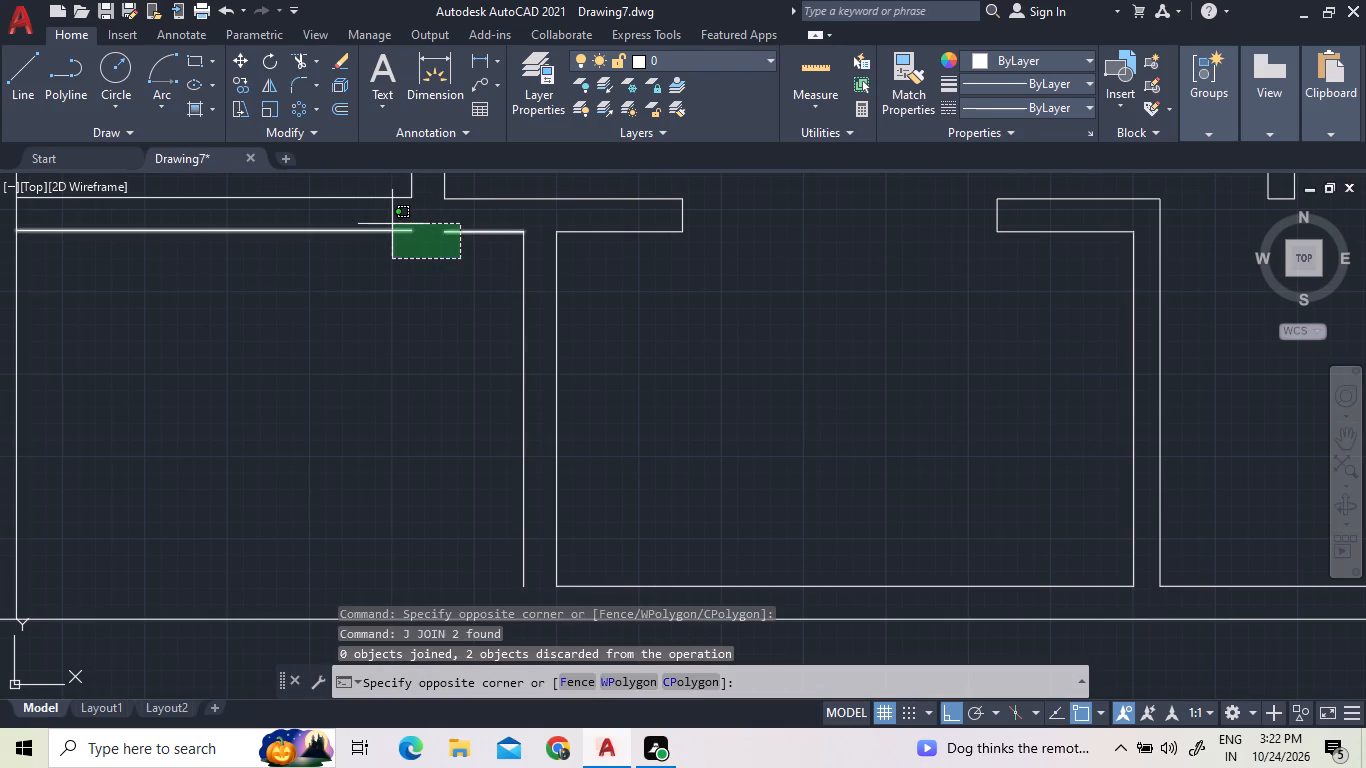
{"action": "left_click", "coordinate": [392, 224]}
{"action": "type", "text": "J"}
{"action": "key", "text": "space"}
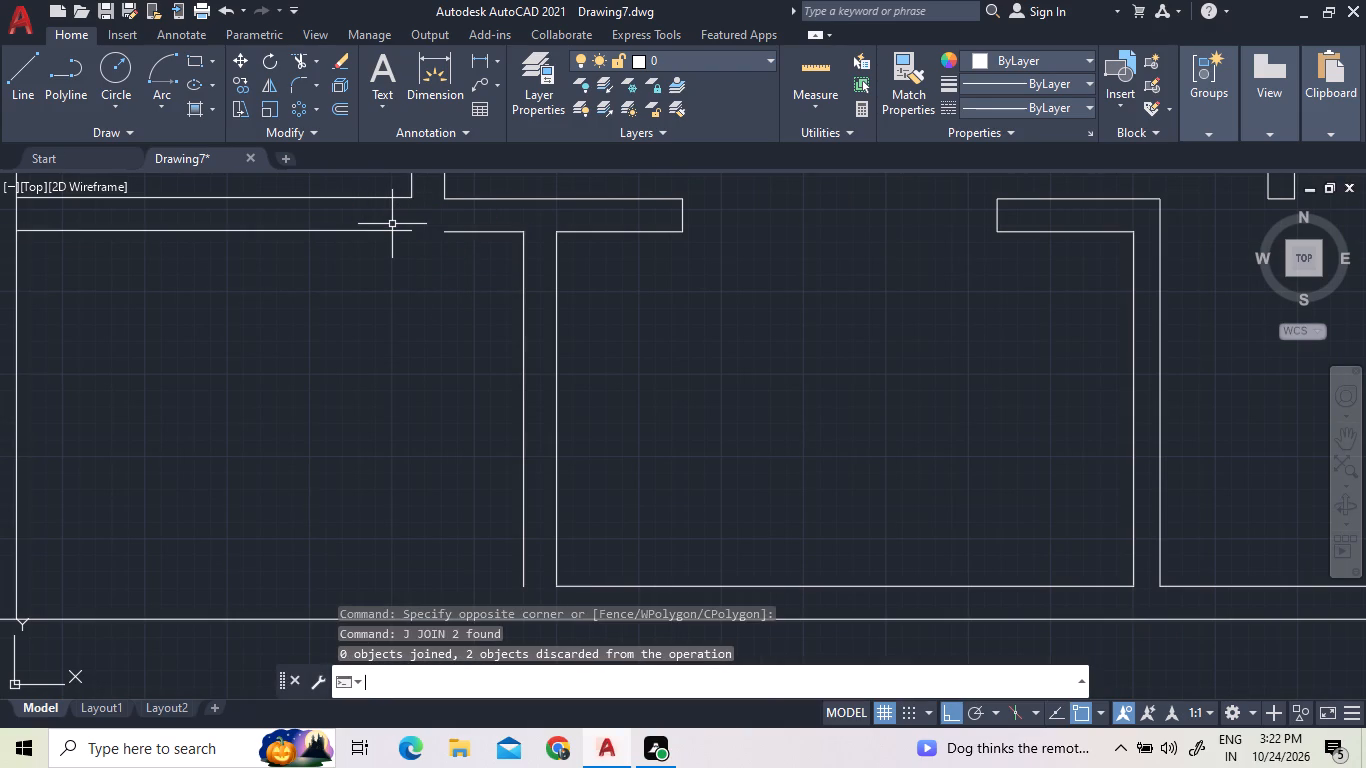
Extend the horizontal partition's lower line across the gap beneath the narrow room's partition to the lower vertical partition.
{"action": "scroll", "coordinate": [423, 232], "scroll_direction": "down", "scroll_amount": 3}
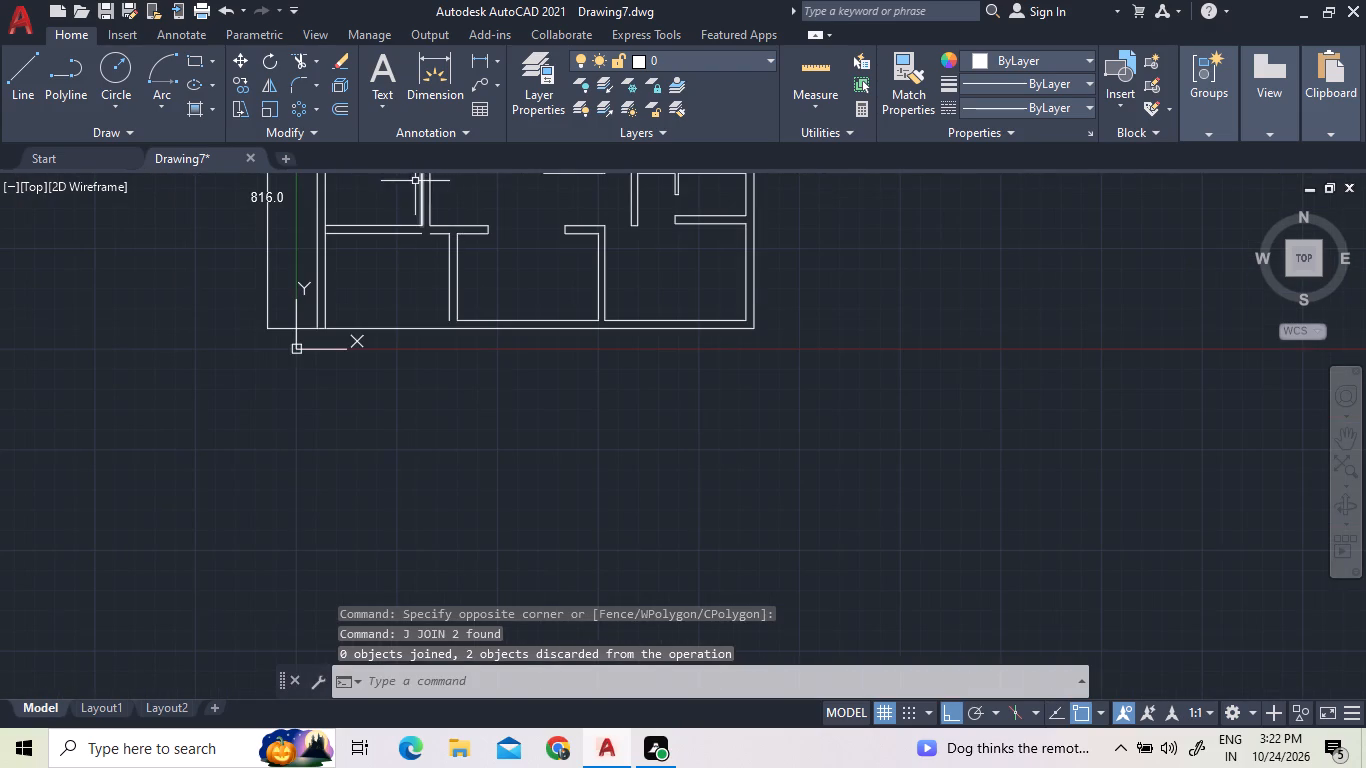
{"action": "scroll", "coordinate": [395, 198], "scroll_direction": "up", "scroll_amount": 1}
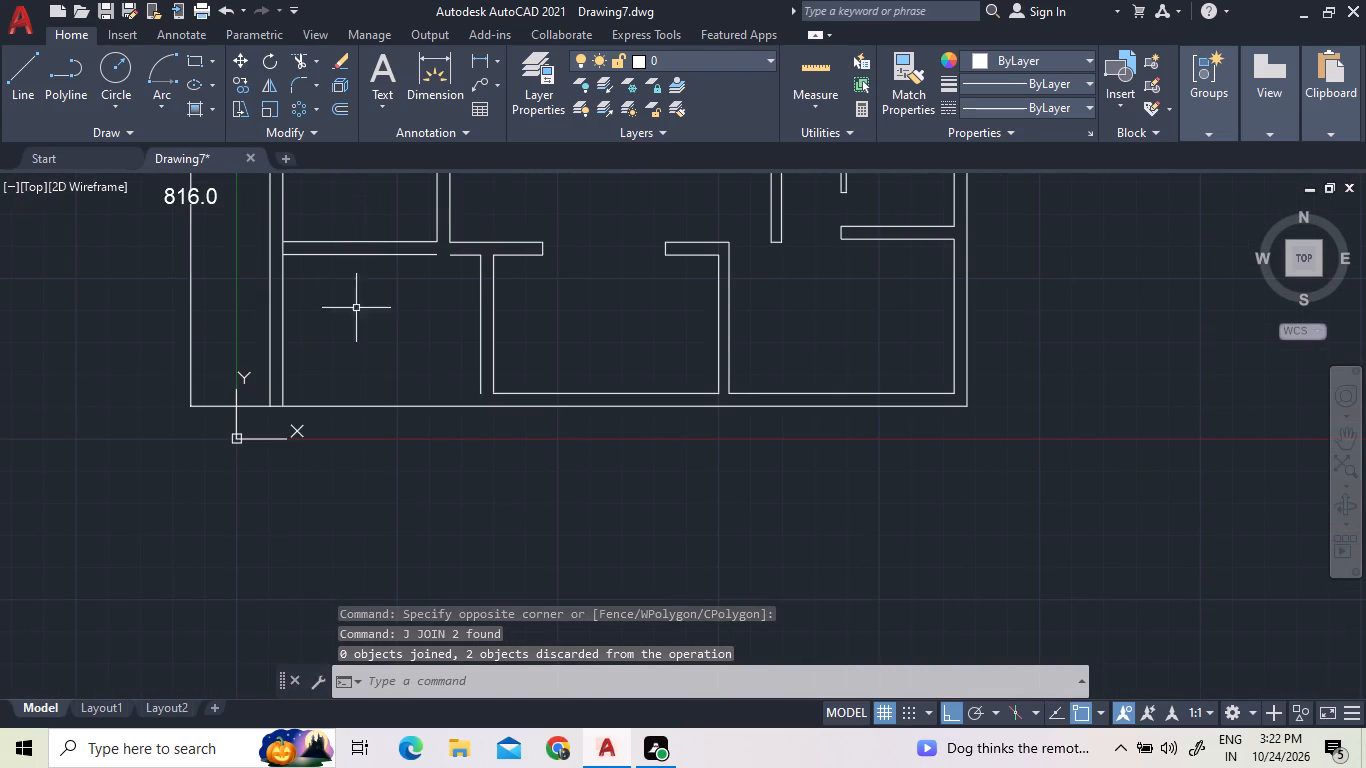
{"action": "middle_click", "coordinate": [354, 356]}
{"action": "scroll", "coordinate": [354, 356], "scroll_direction": "down", "scroll_amount": 1}
{"action": "scroll", "coordinate": [348, 360], "scroll_direction": "up", "scroll_amount": 1}
{"action": "scroll", "coordinate": [414, 234], "scroll_direction": "up", "scroll_amount": 1}
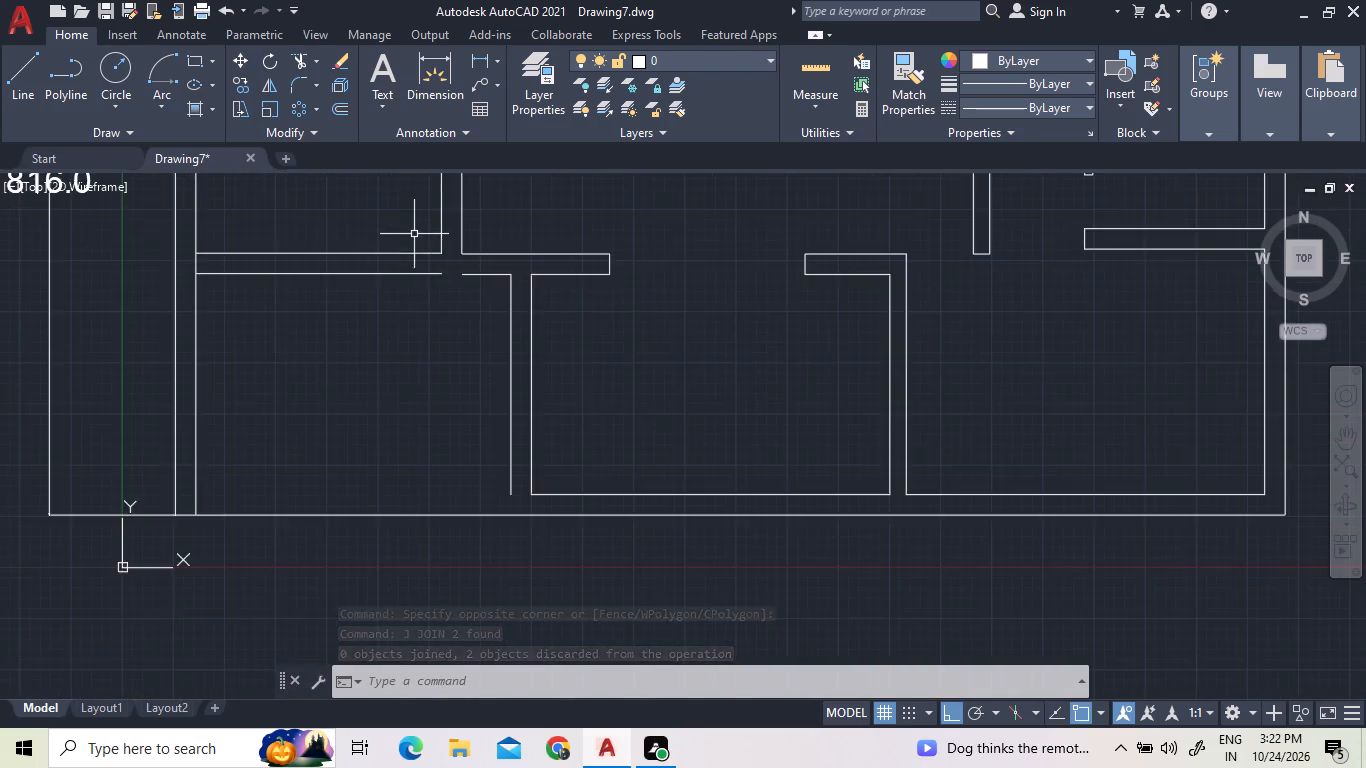
{"action": "scroll", "coordinate": [414, 234], "scroll_direction": "up", "scroll_amount": 1}
{"action": "left_click", "coordinate": [315, 65]}
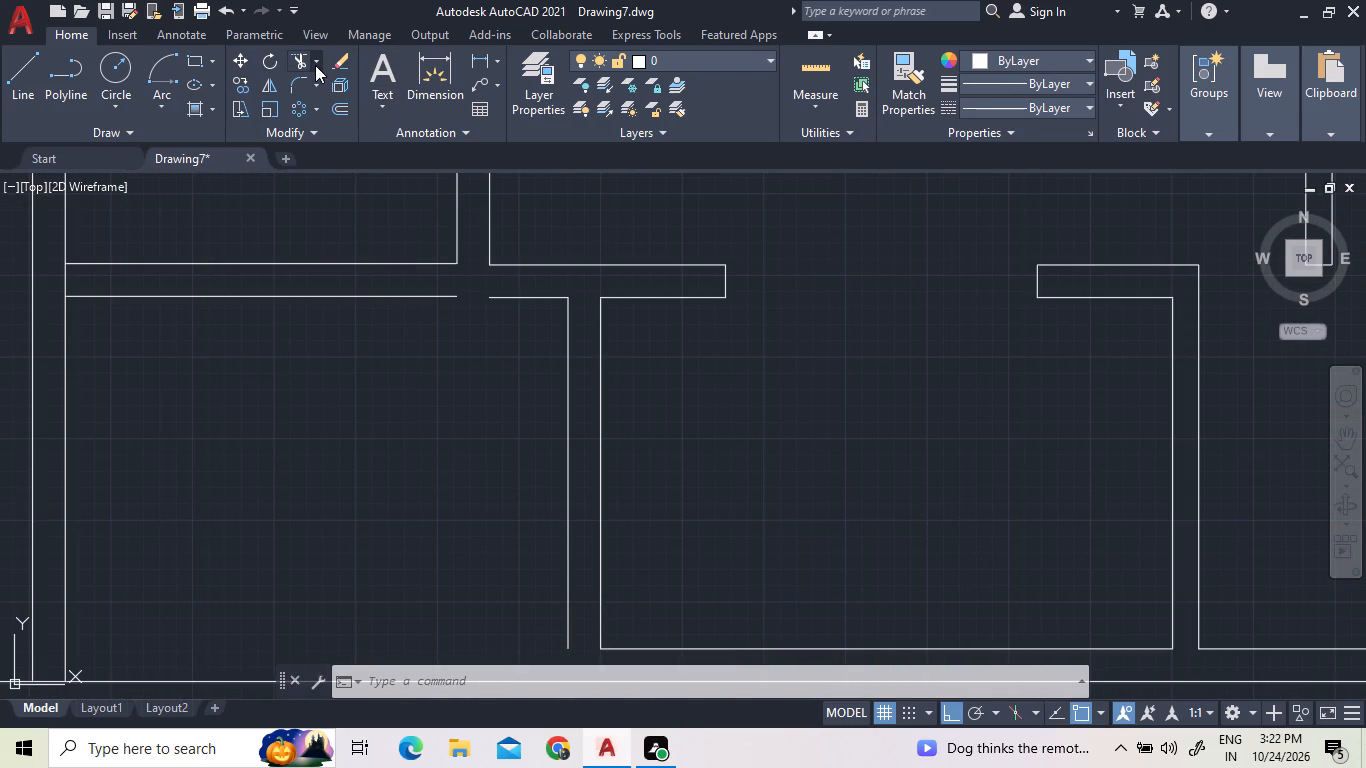
{"action": "left_click", "coordinate": [328, 127]}
{"action": "scroll", "coordinate": [501, 319], "scroll_direction": "down", "scroll_amount": 2}
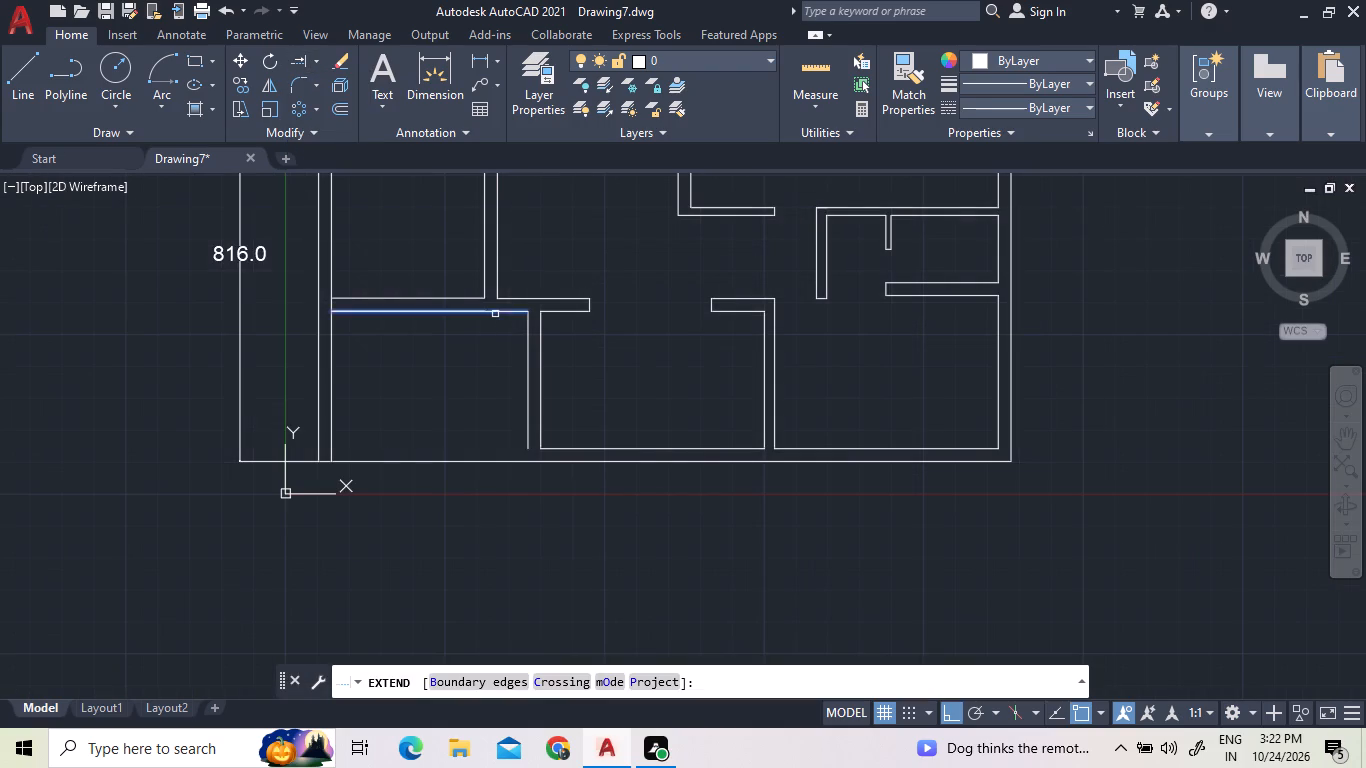
{"action": "left_click", "coordinate": [497, 310]}
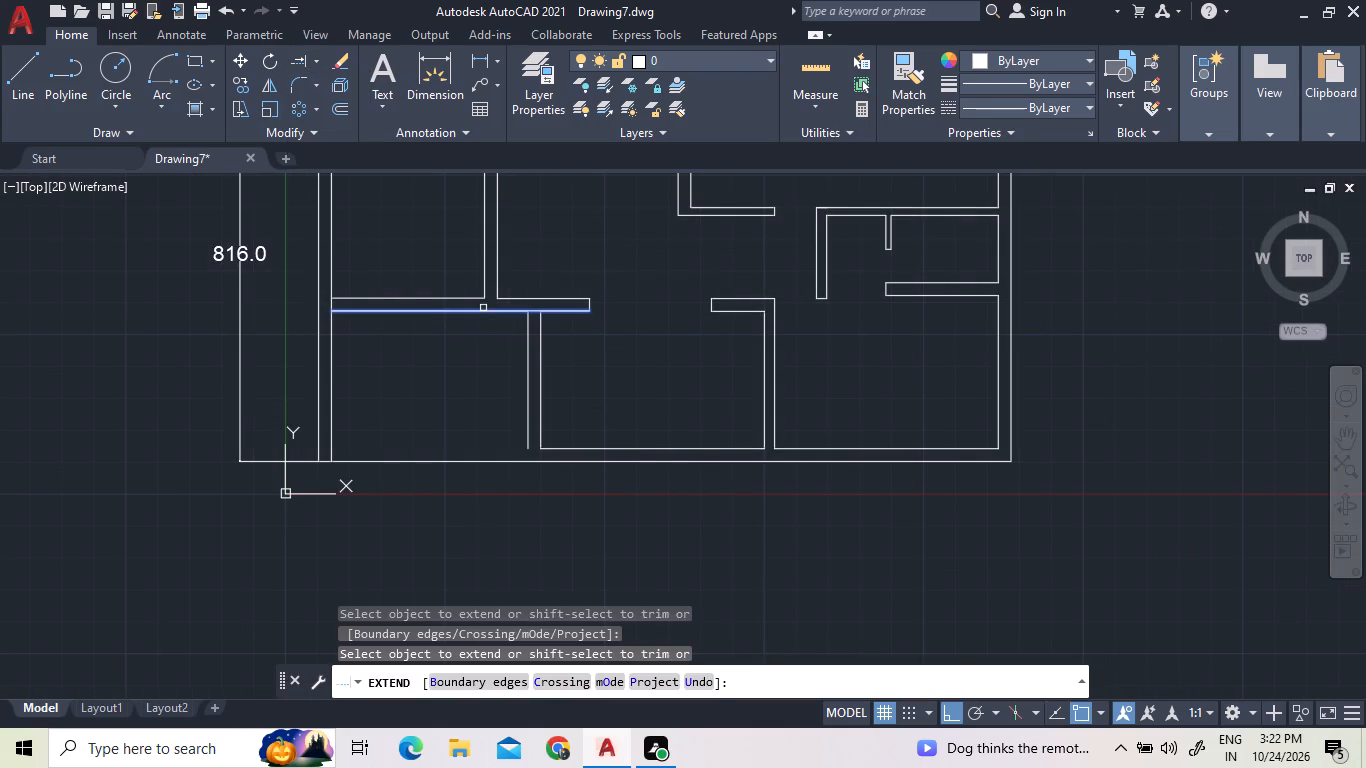
{"action": "scroll", "coordinate": [482, 308], "scroll_direction": "up", "scroll_amount": 4}
{"action": "scroll", "coordinate": [499, 320], "scroll_direction": "down", "scroll_amount": 2}
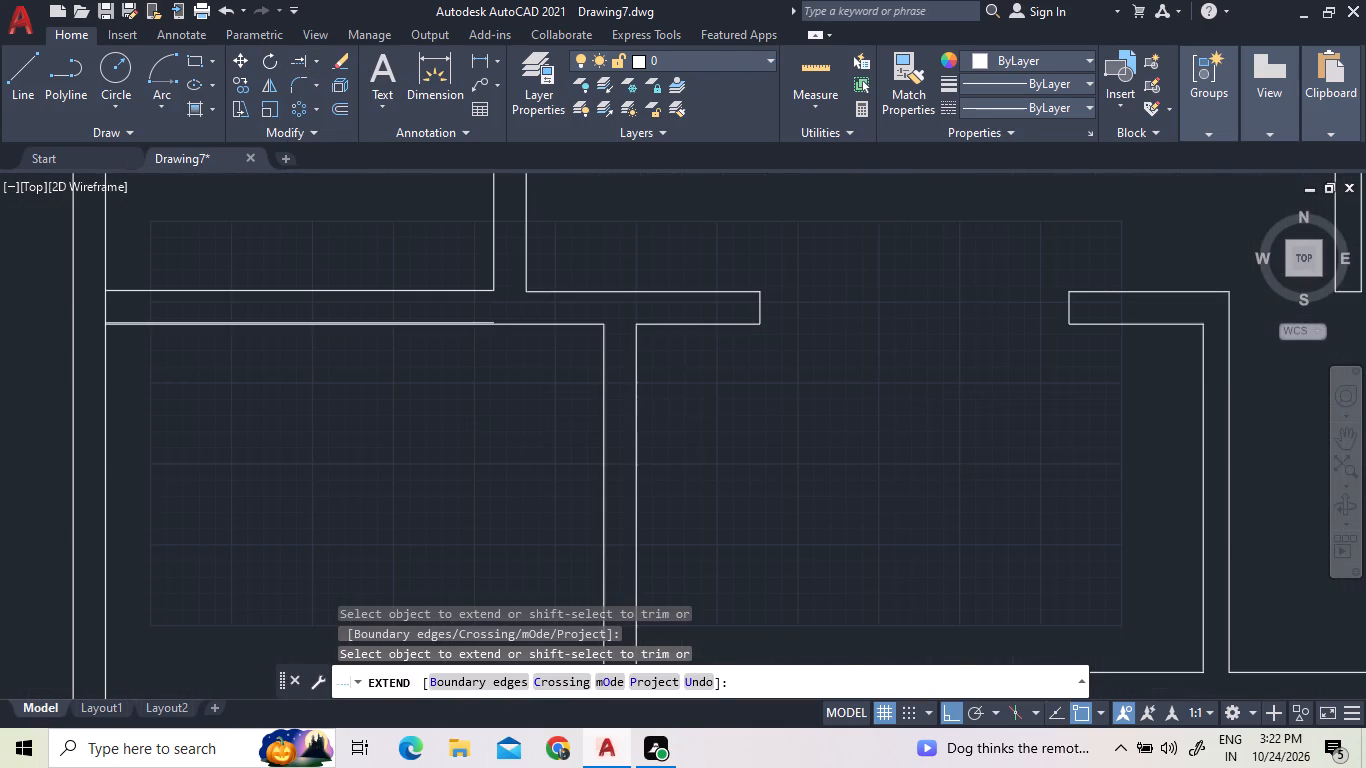
{"action": "scroll", "coordinate": [343, 299], "scroll_direction": "down", "scroll_amount": 1}
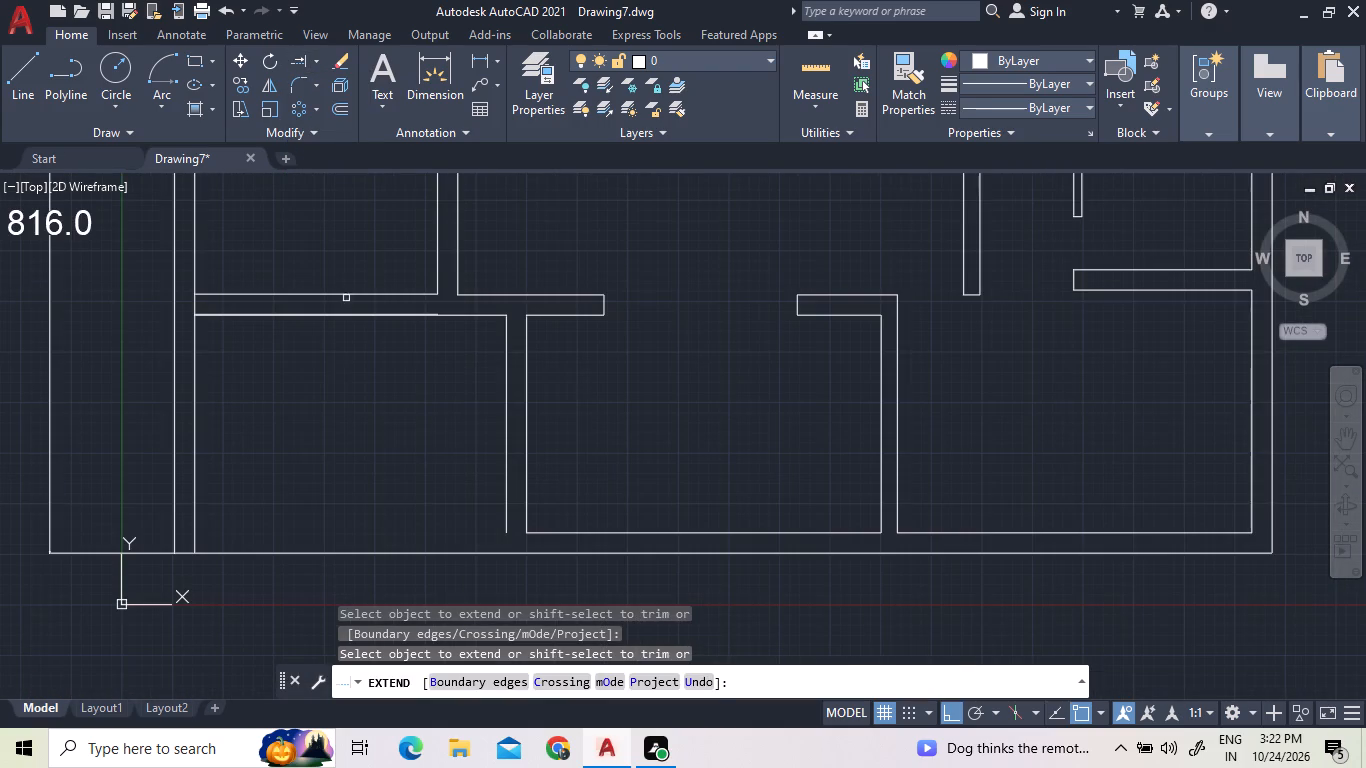
Extend the lower vertical partition's left line down to the bottom outer wall line.
{"action": "left_click", "coordinate": [509, 487]}
{"action": "right_click", "coordinate": [601, 428]}
{"action": "right_click", "coordinate": [602, 427]}
{"action": "left_click", "coordinate": [609, 437]}
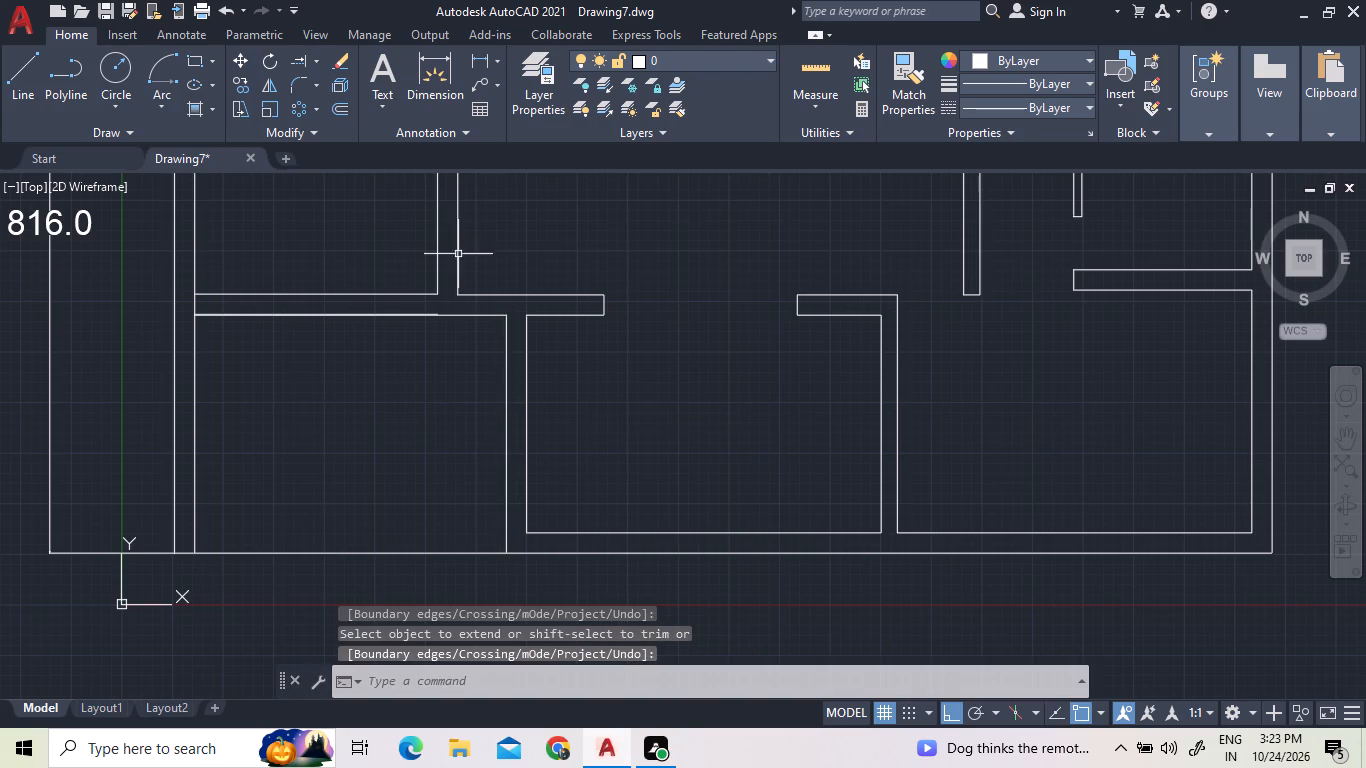
Delete the short duplicate line lying just above the extended lower line of the horizontal partition.
{"action": "scroll", "coordinate": [424, 320], "scroll_direction": "up", "scroll_amount": 4}
{"action": "left_click", "coordinate": [435, 276]}
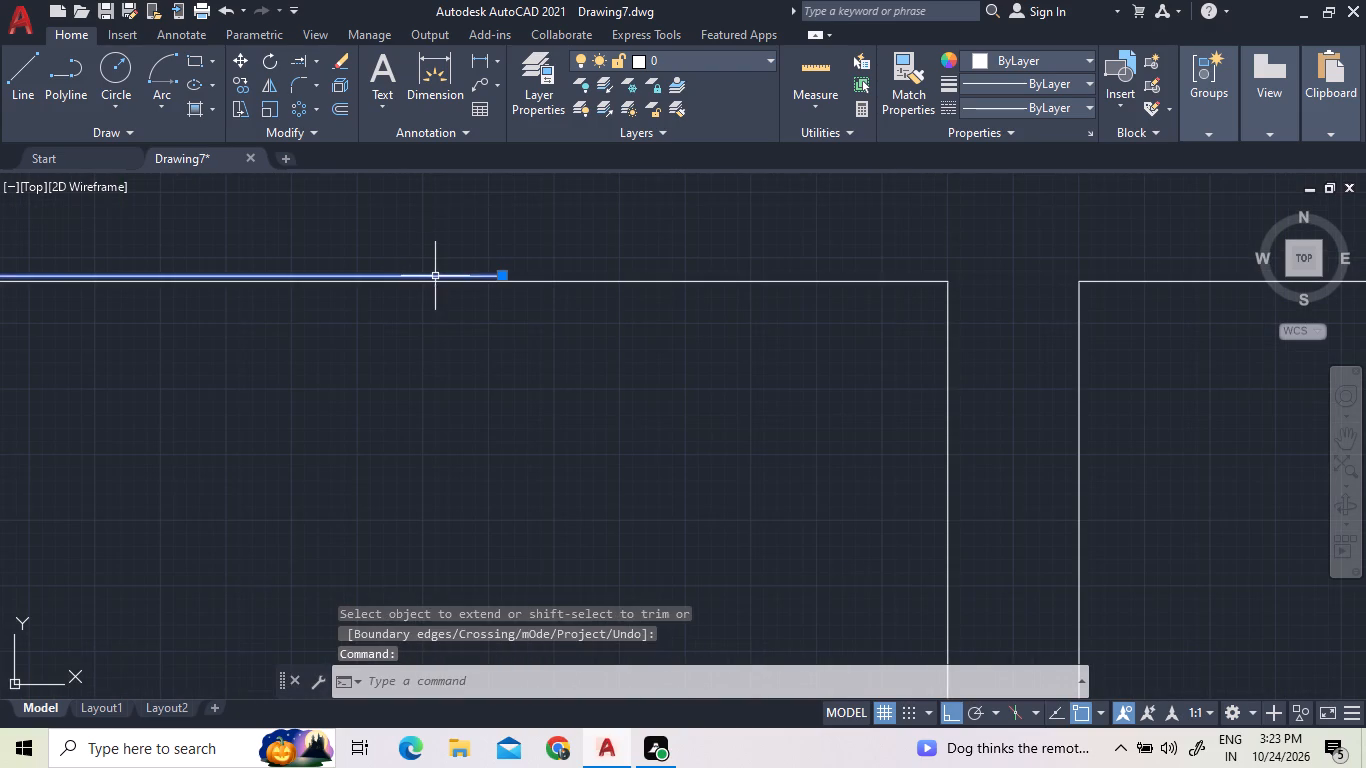
{"action": "key", "text": "Delete"}
Trim the left inner wall line where the horizontal partition and the thin partition of the narrow rooms meet it.
{"action": "scroll", "coordinate": [543, 288], "scroll_direction": "down", "scroll_amount": 4}
{"action": "left_click", "coordinate": [315, 62]}
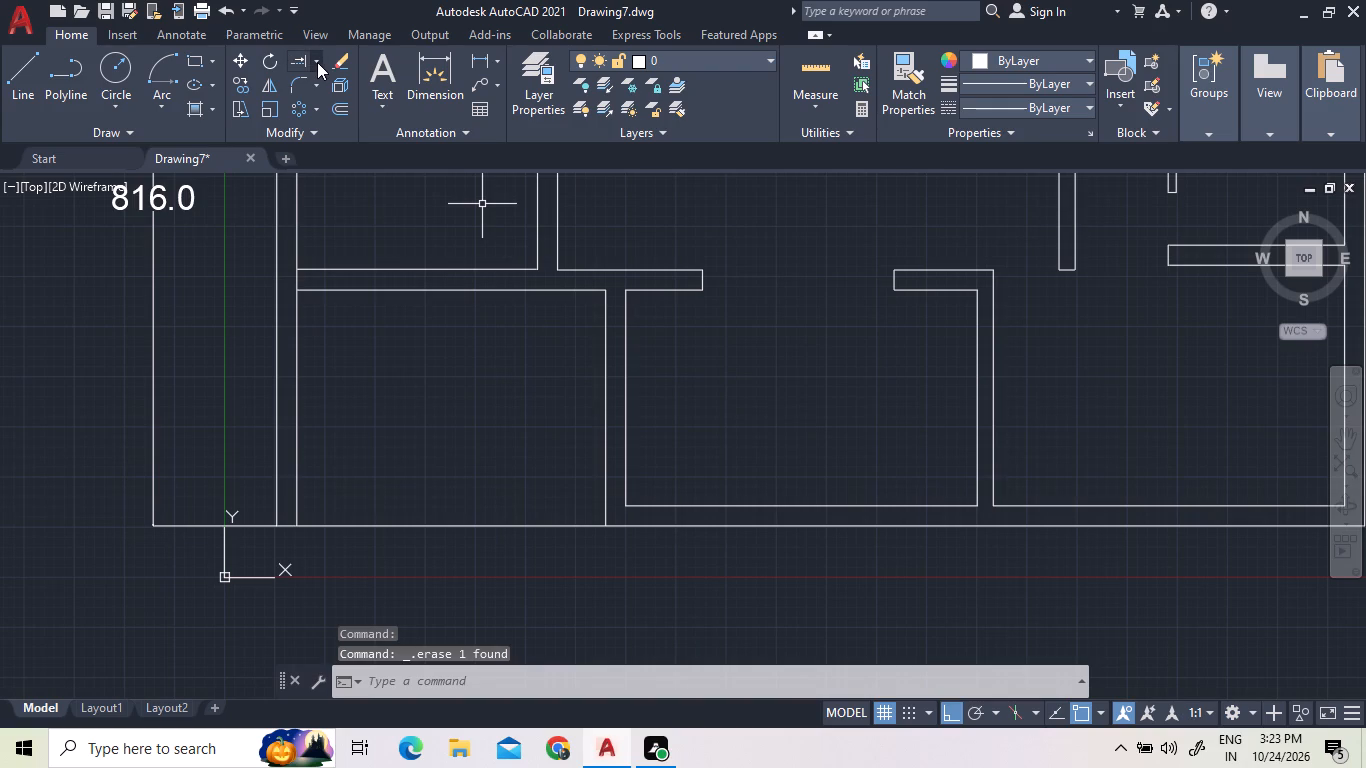
{"action": "left_click", "coordinate": [328, 106]}
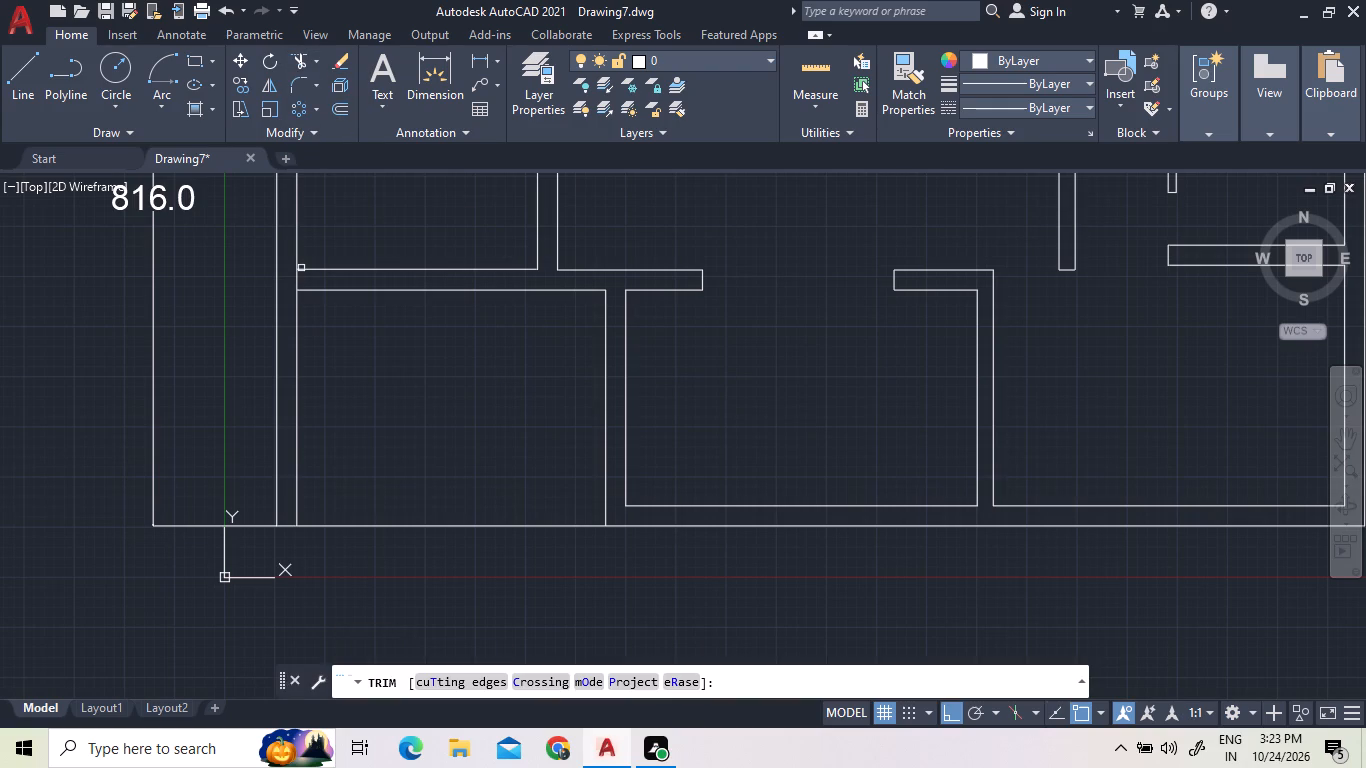
{"action": "left_click", "coordinate": [299, 282]}
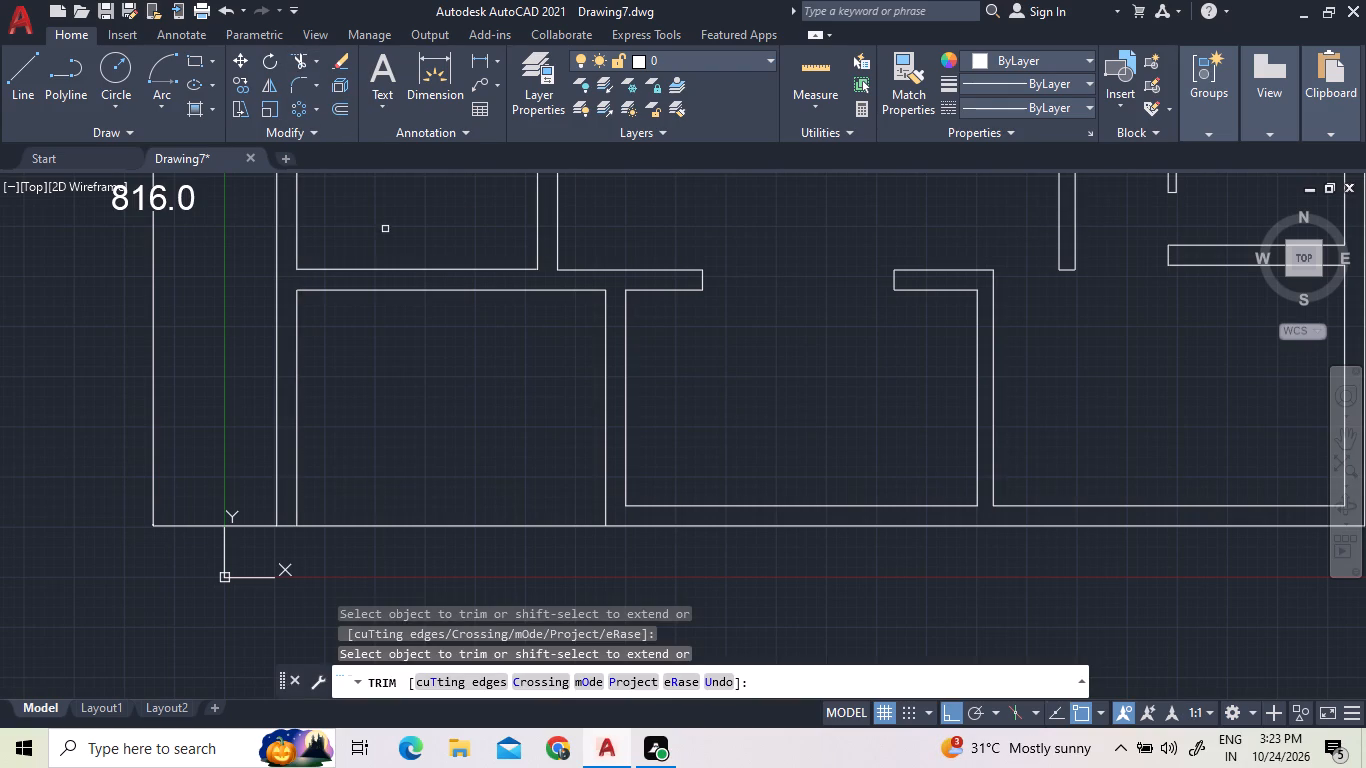
{"action": "scroll", "coordinate": [380, 229], "scroll_direction": "down", "scroll_amount": 3}
{"action": "middle_click_drag", "start_coordinate": [419, 282], "coordinate": [344, 415]}
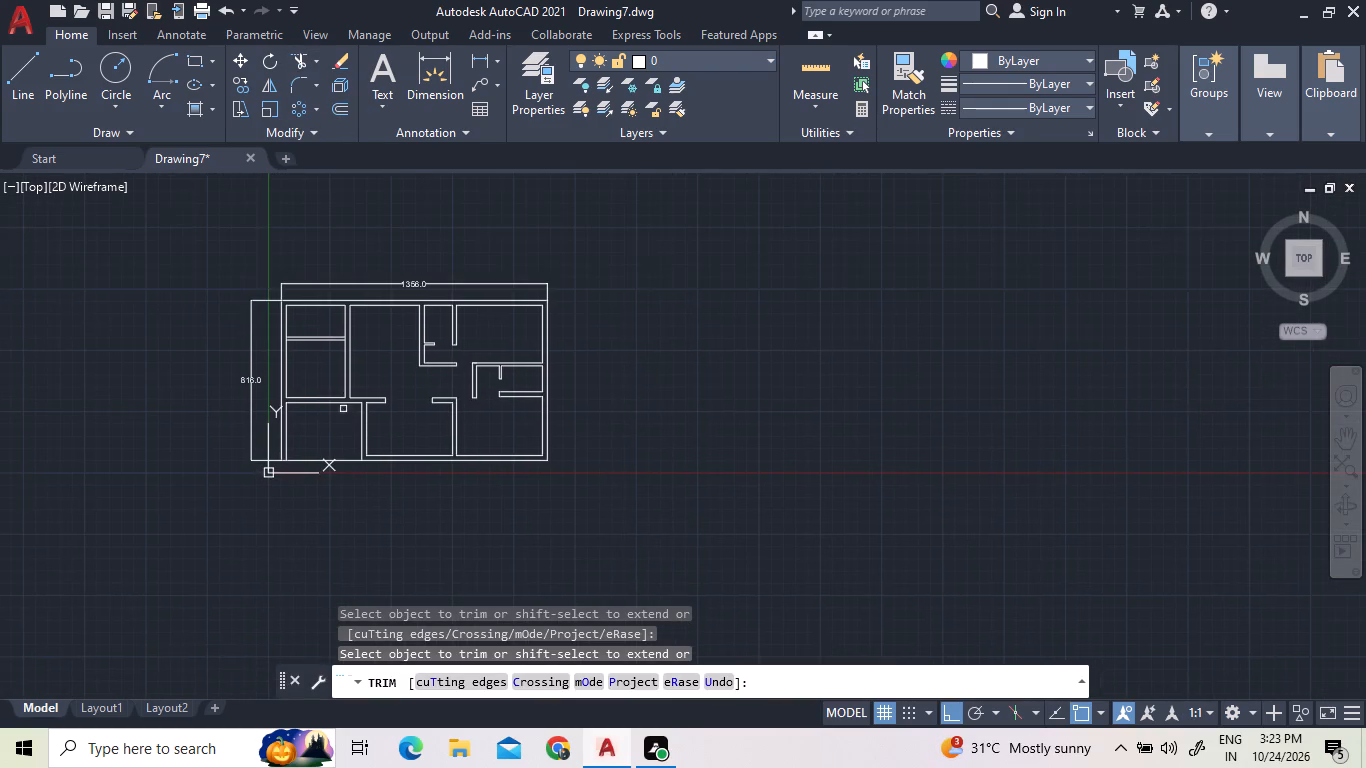
{"action": "scroll", "coordinate": [320, 343], "scroll_direction": "up", "scroll_amount": 2}
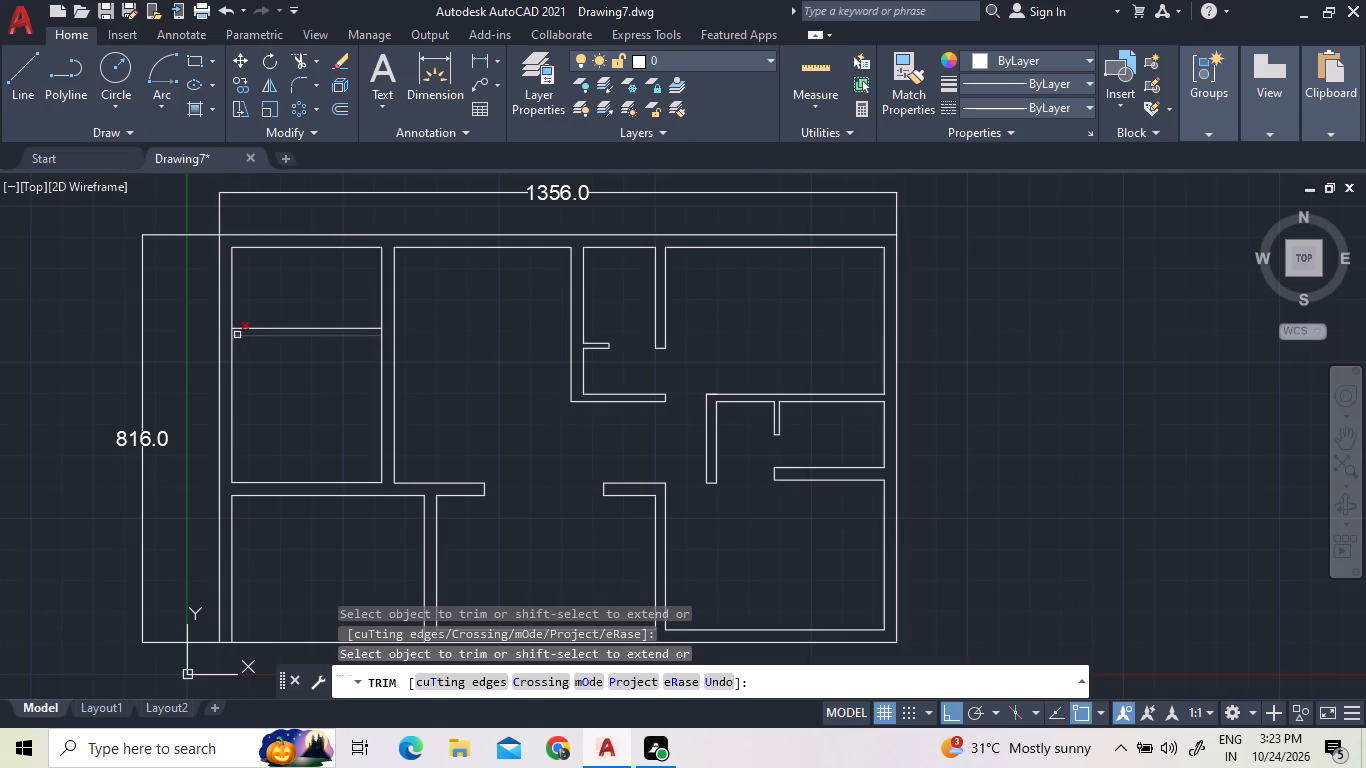
{"action": "scroll", "coordinate": [233, 335], "scroll_direction": "up", "scroll_amount": 3}
{"action": "left_click", "coordinate": [228, 331]}
{"action": "scroll", "coordinate": [394, 262], "scroll_direction": "down", "scroll_amount": 3}
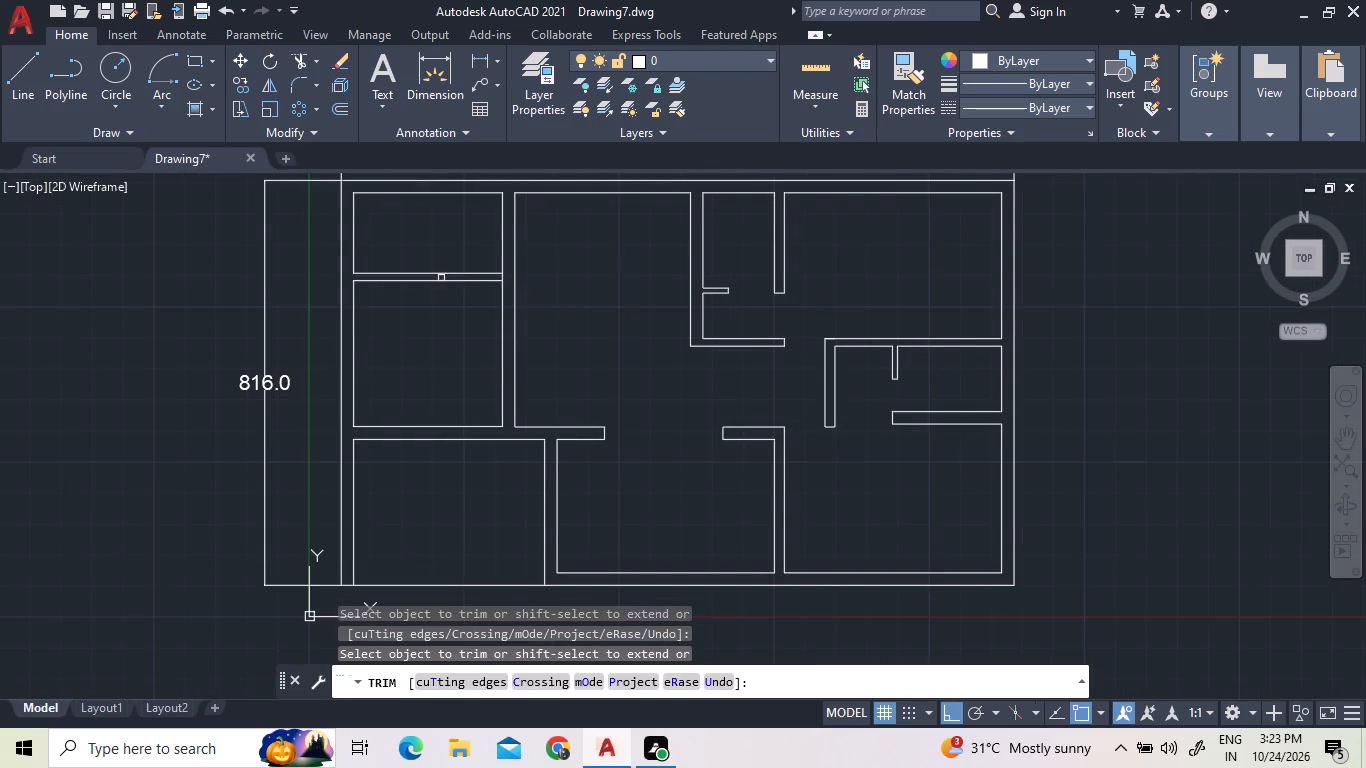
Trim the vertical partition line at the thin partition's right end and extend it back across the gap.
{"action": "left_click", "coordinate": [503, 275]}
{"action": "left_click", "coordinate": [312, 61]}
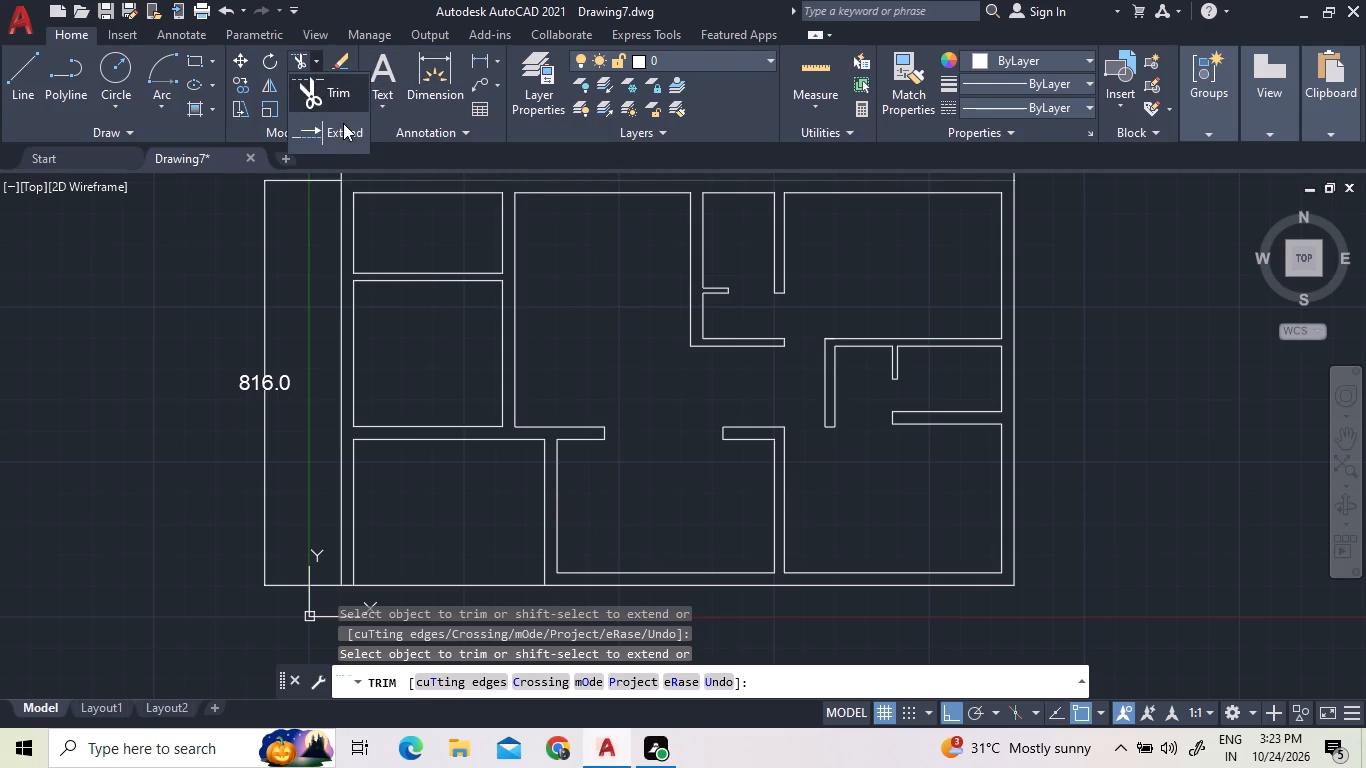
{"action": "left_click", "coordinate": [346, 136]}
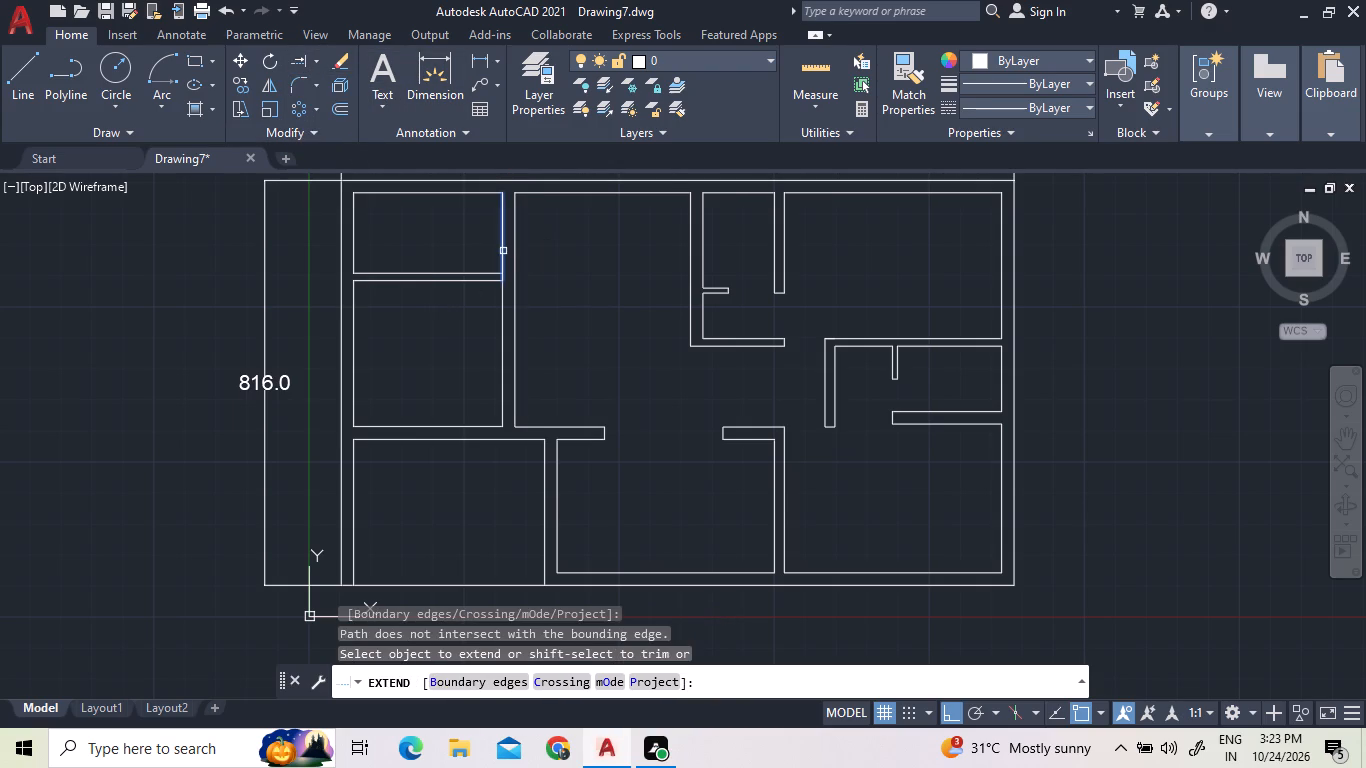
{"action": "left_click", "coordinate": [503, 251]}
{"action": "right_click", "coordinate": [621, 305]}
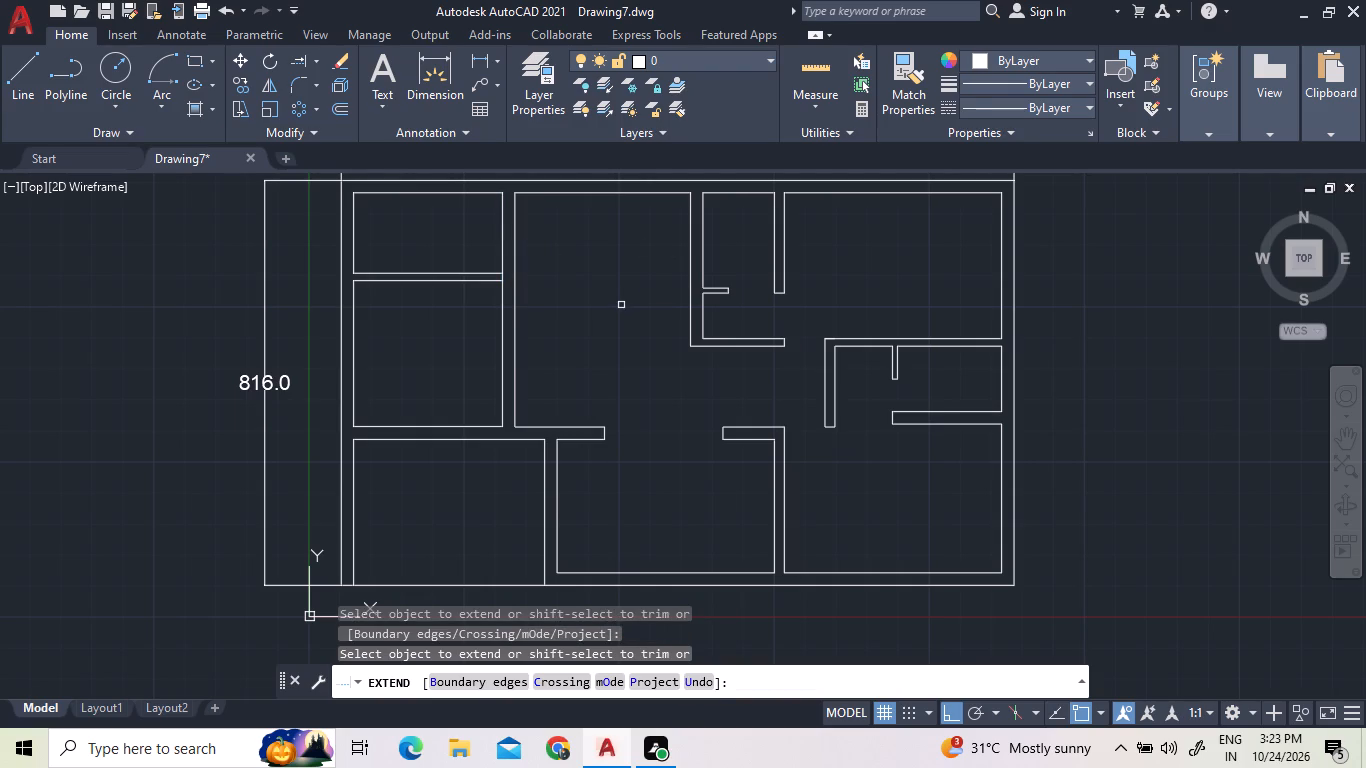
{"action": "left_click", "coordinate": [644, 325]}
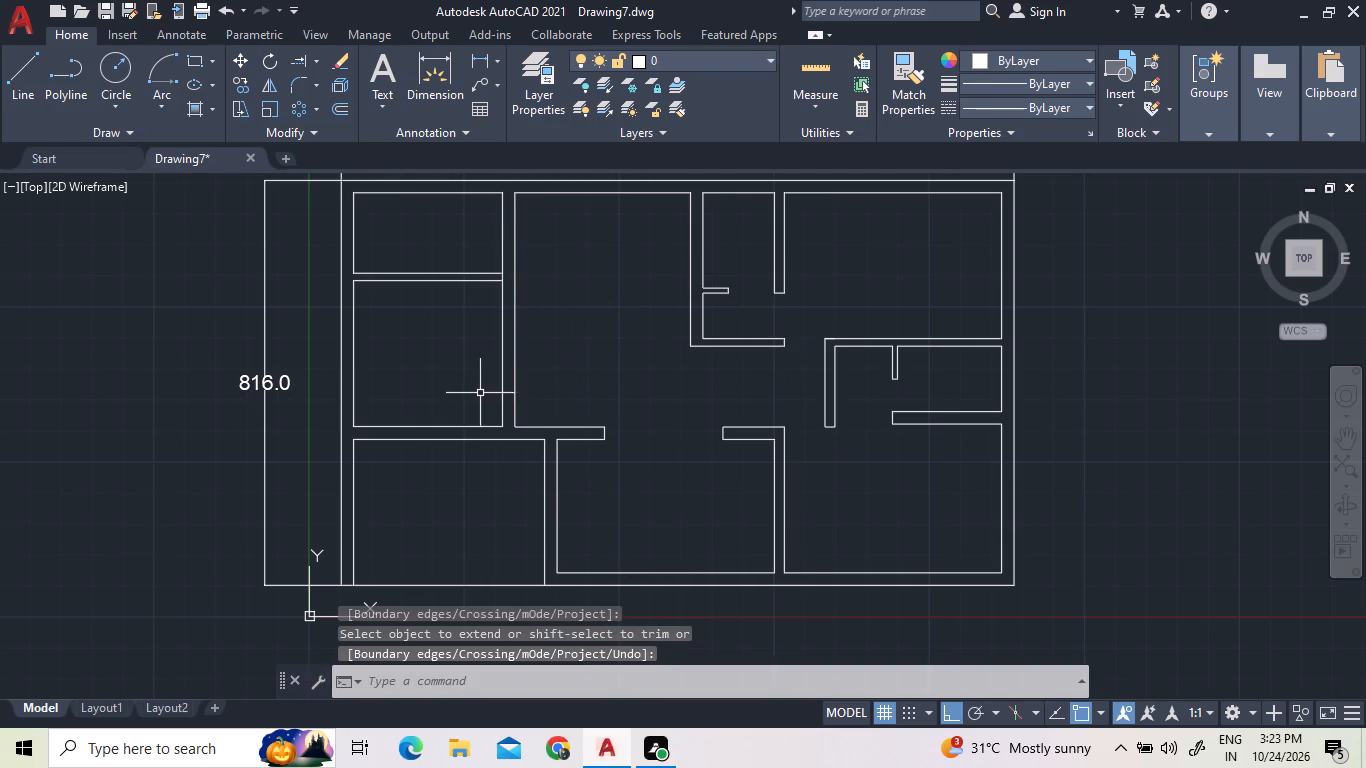
Offset the lower vertical partition's left line by 120 into the lower-left room.
{"action": "middle_click_drag", "start_coordinate": [499, 525], "coordinate": [497, 455]}
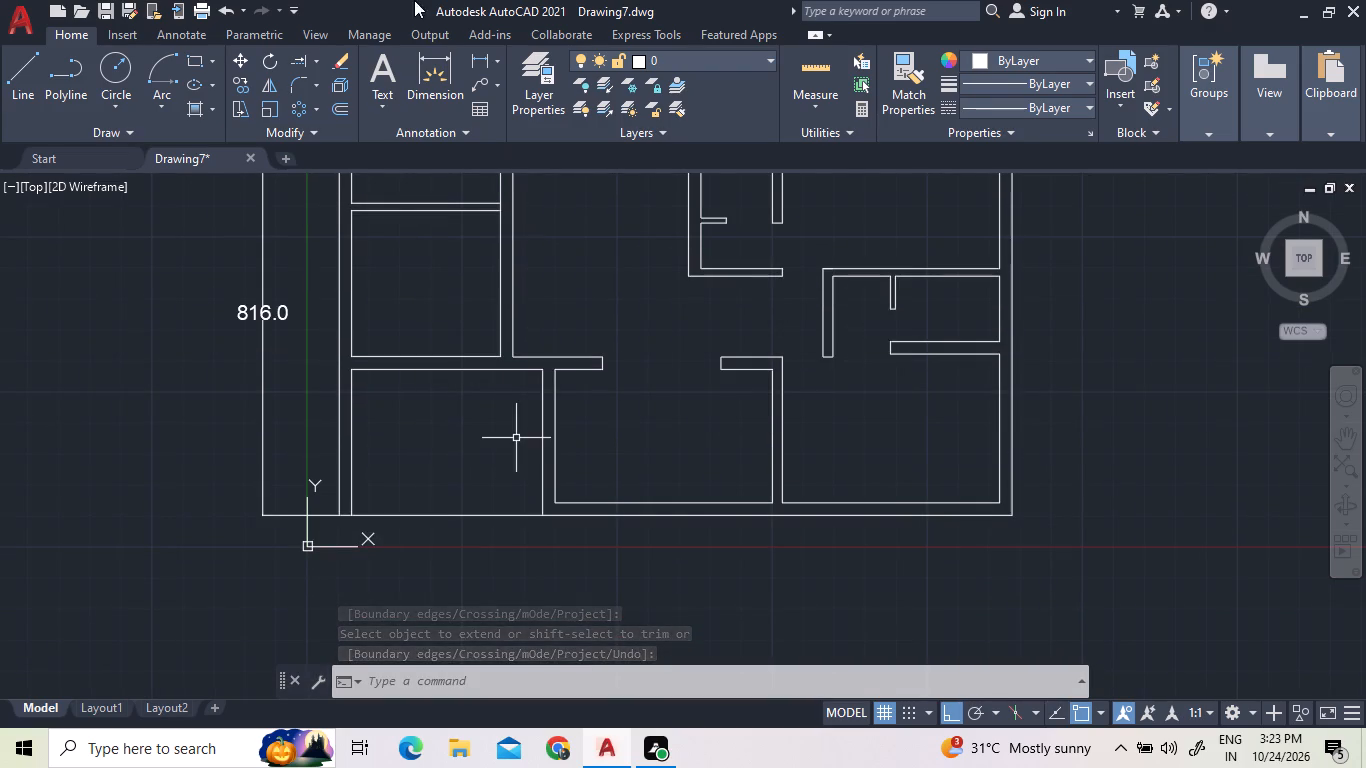
{"action": "left_click", "coordinate": [344, 100]}
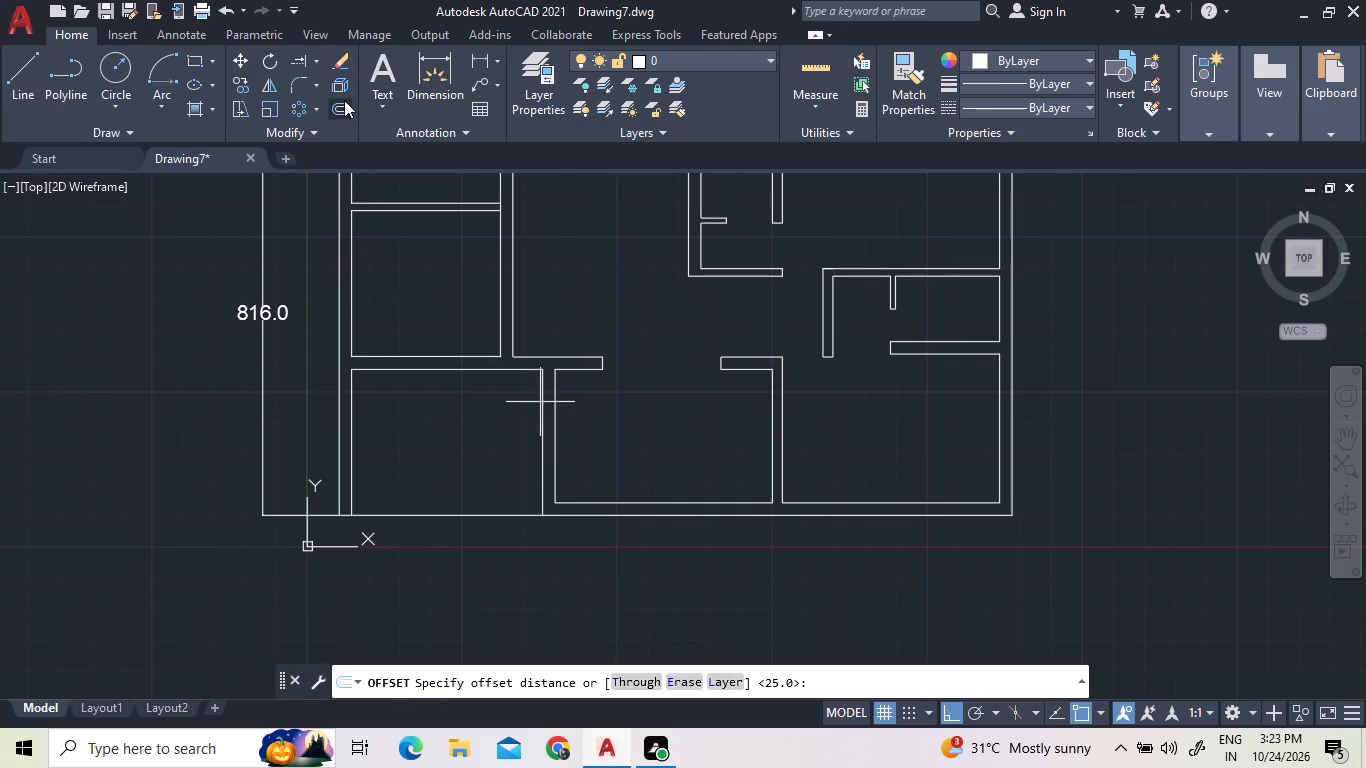
{"action": "type", "text": "120"}
{"action": "key", "text": "Return"}
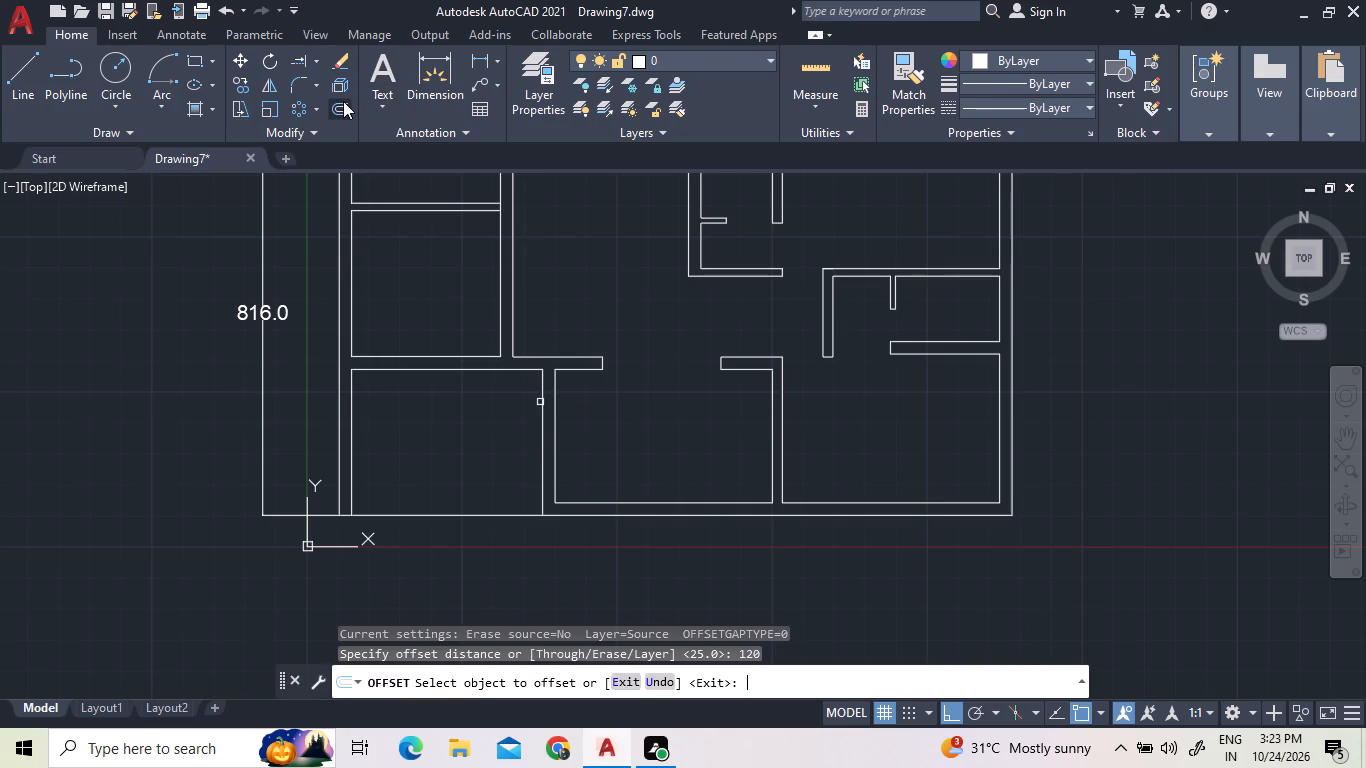
{"action": "left_click", "coordinate": [345, 103]}
{"action": "left_click", "coordinate": [541, 431]}
{"action": "left_click", "coordinate": [449, 436]}
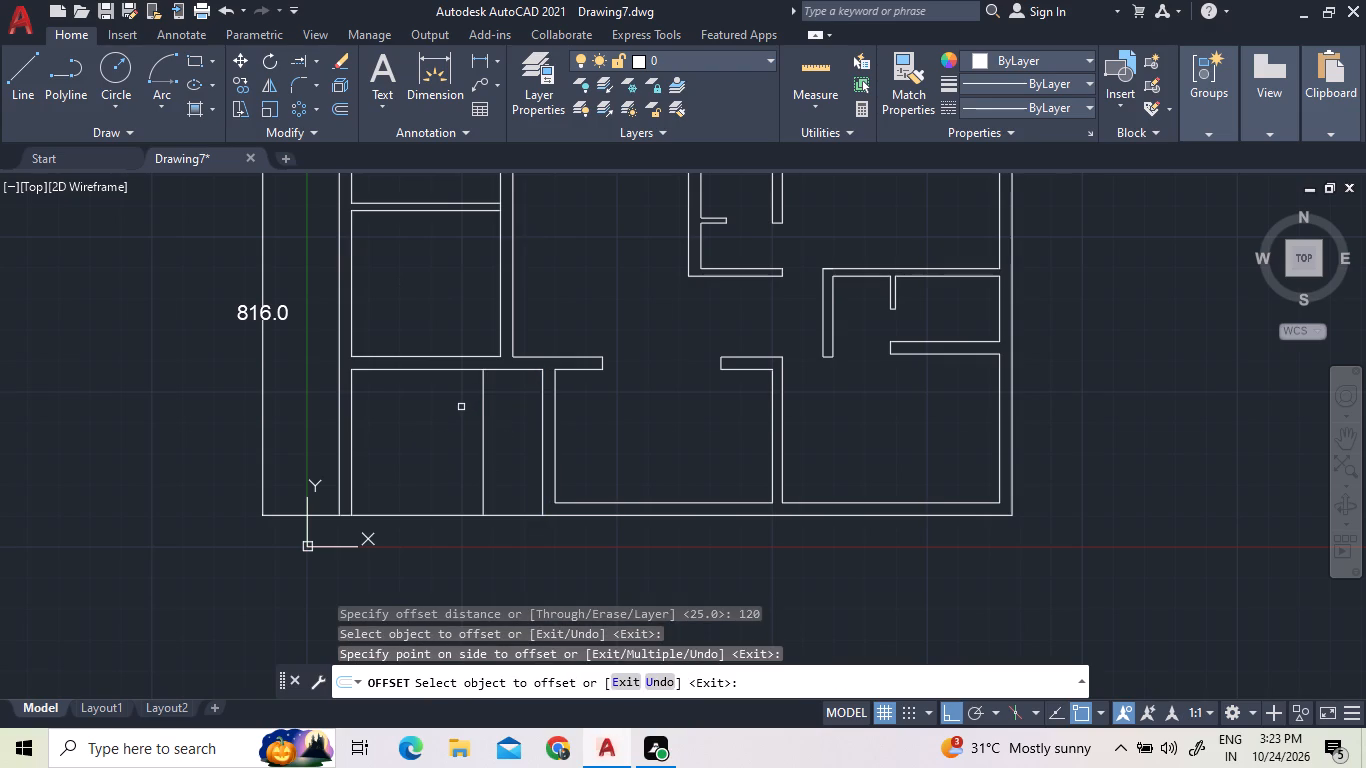
Draw a small freehand rectangle inside the 120-wide strip, starting where the offset line meets the bottom outer wall.
{"action": "left_click", "coordinate": [186, 57]}
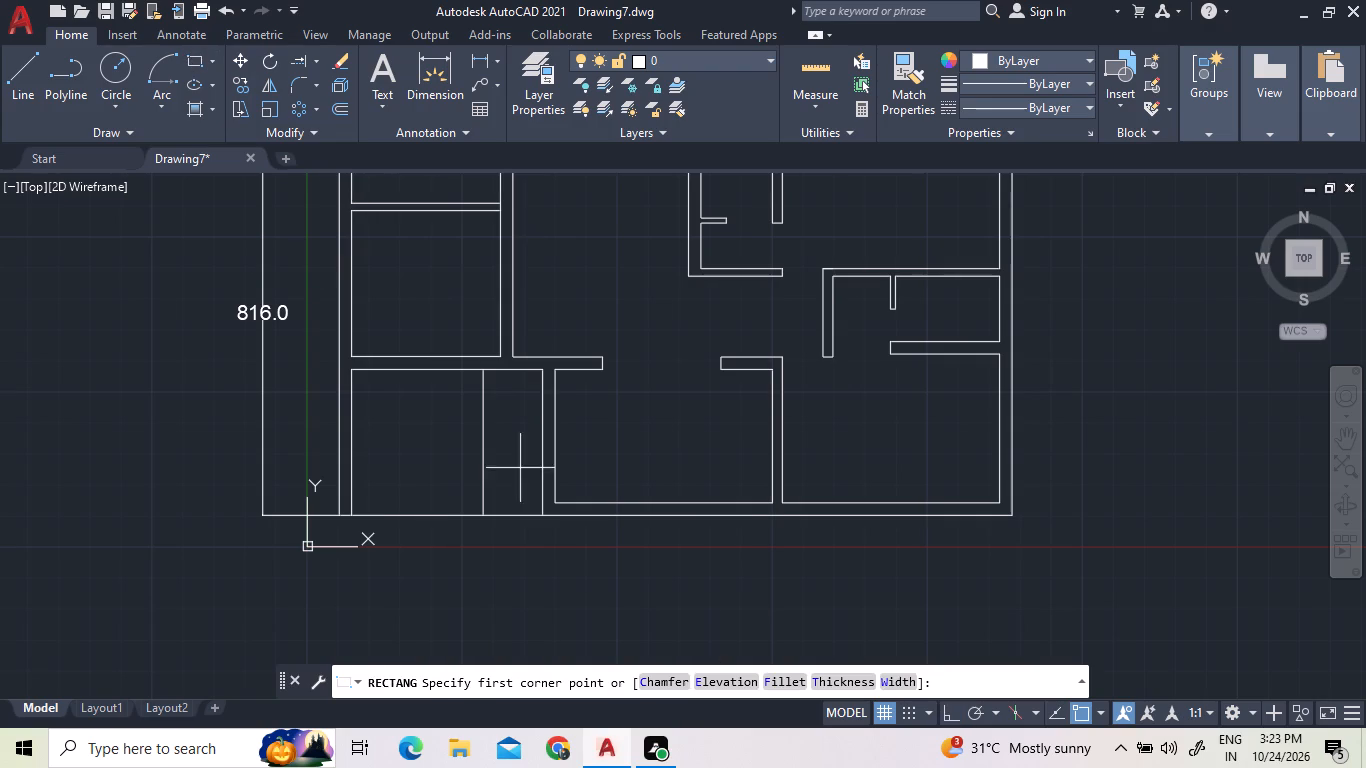
{"action": "scroll", "coordinate": [492, 527], "scroll_direction": "up", "scroll_amount": 3}
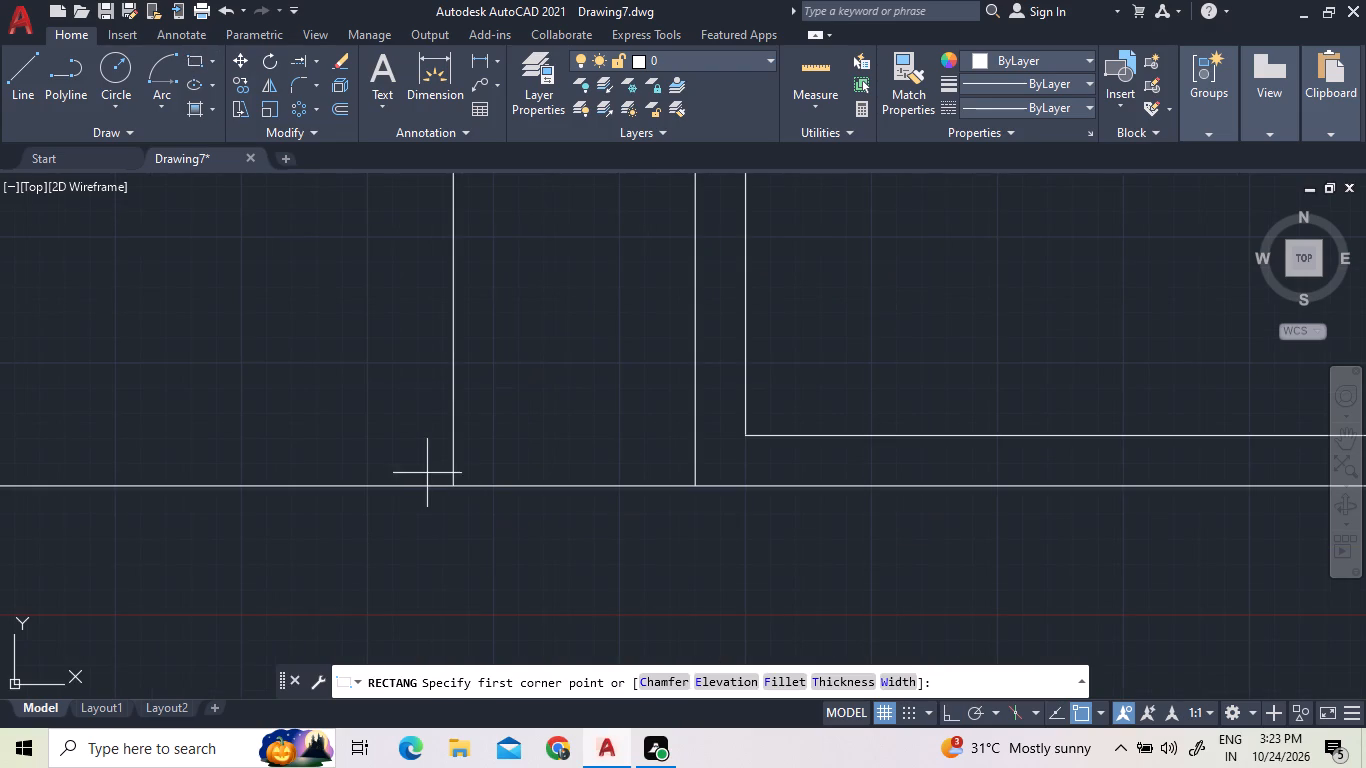
{"action": "left_click", "coordinate": [452, 486]}
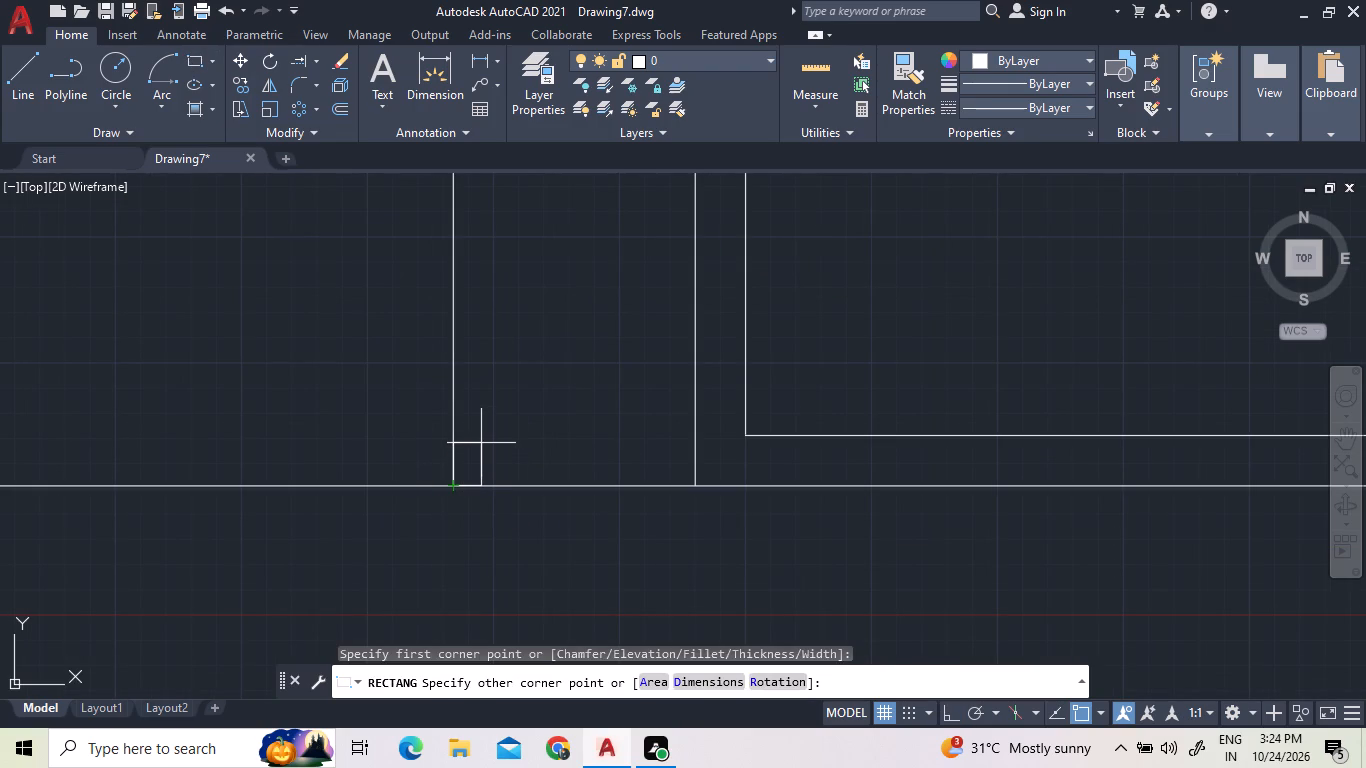
{"action": "left_click", "coordinate": [481, 443]}
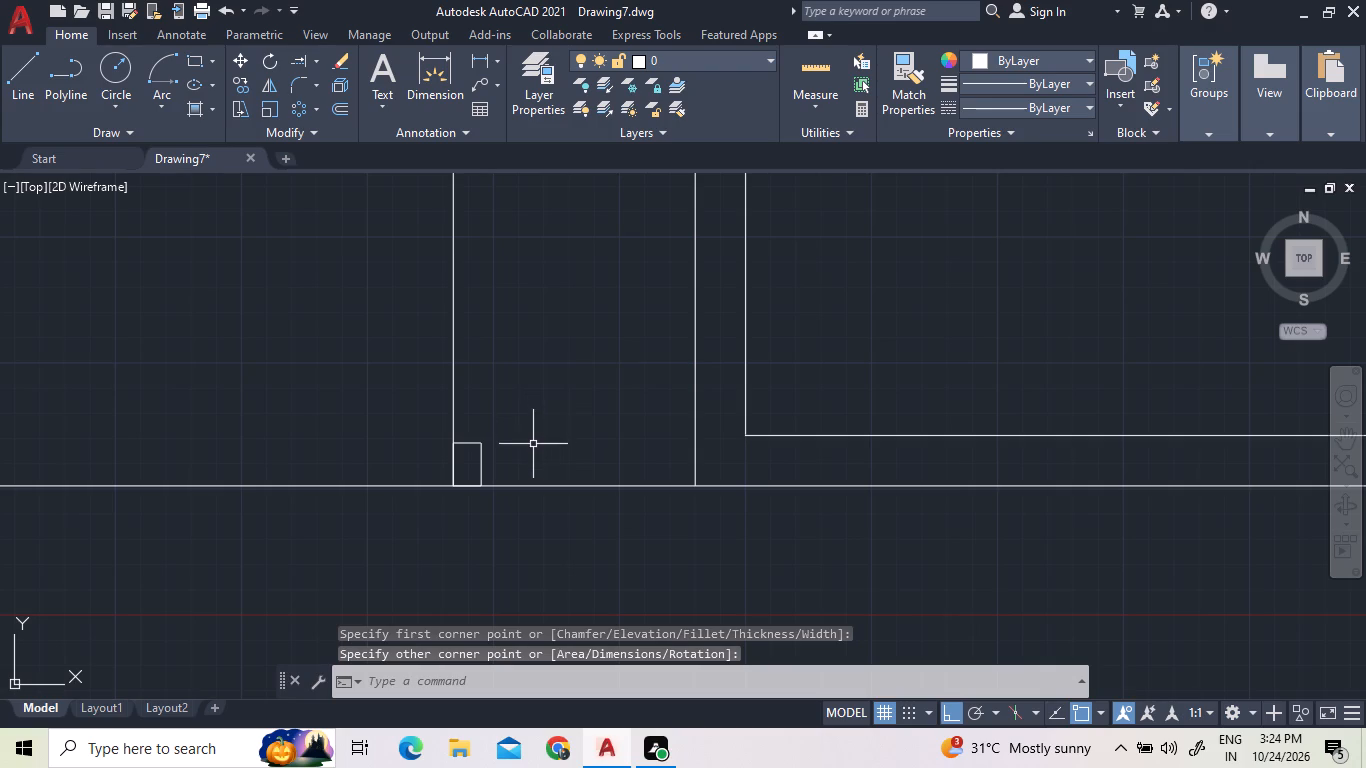
{"action": "middle_click_drag", "start_coordinate": [537, 459], "coordinate": [563, 494]}
Trim away the left inner wall line of the lower-left room below the horizontal partition.
{"action": "scroll", "coordinate": [576, 493], "scroll_direction": "down", "scroll_amount": 1}
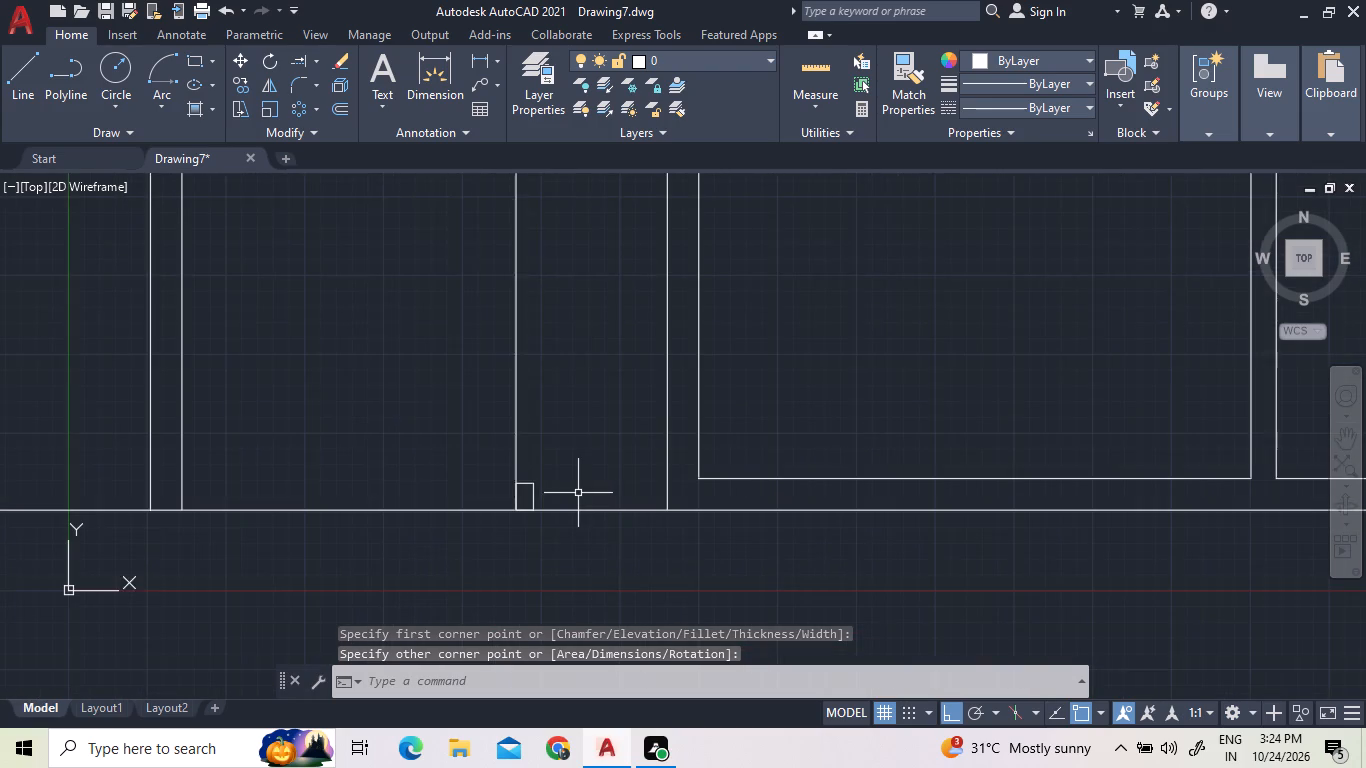
{"action": "scroll", "coordinate": [578, 493], "scroll_direction": "down", "scroll_amount": 1}
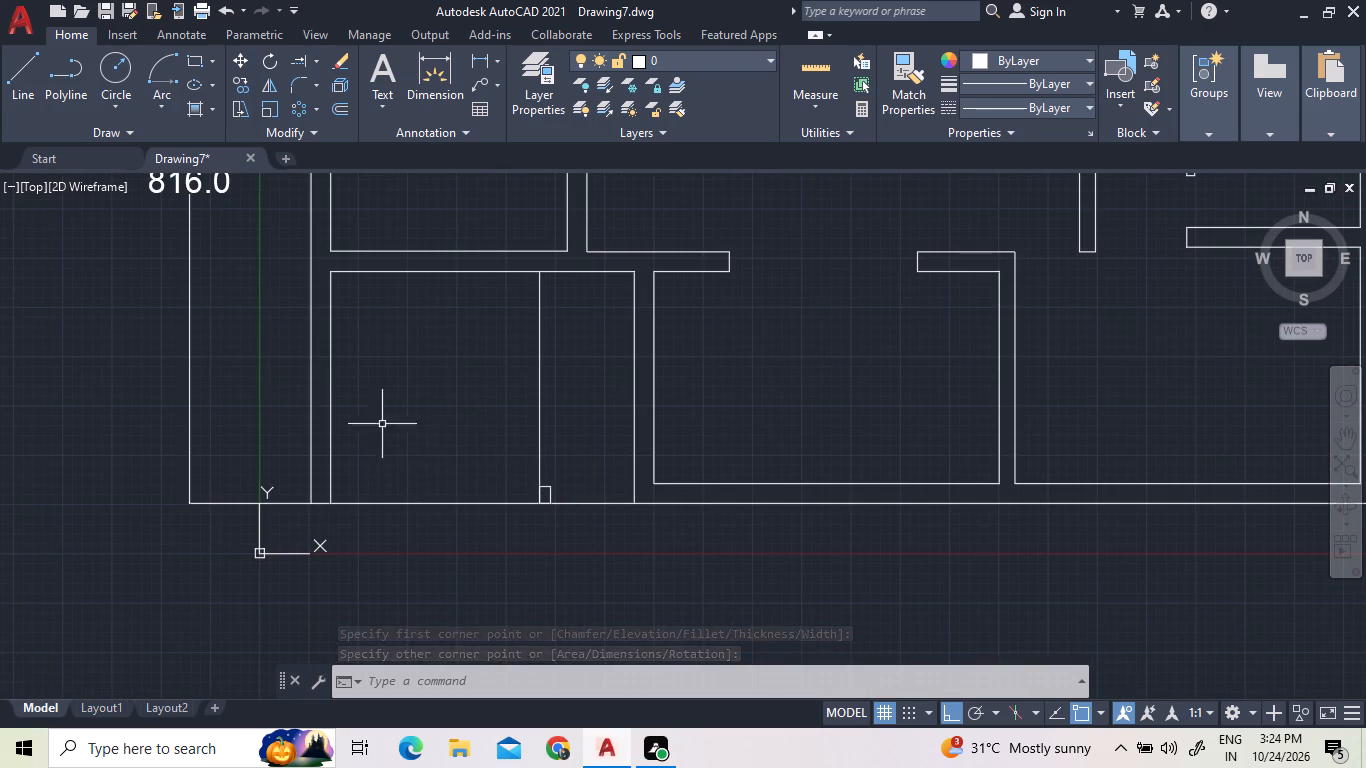
{"action": "left_click", "coordinate": [315, 61]}
{"action": "left_click", "coordinate": [323, 83]}
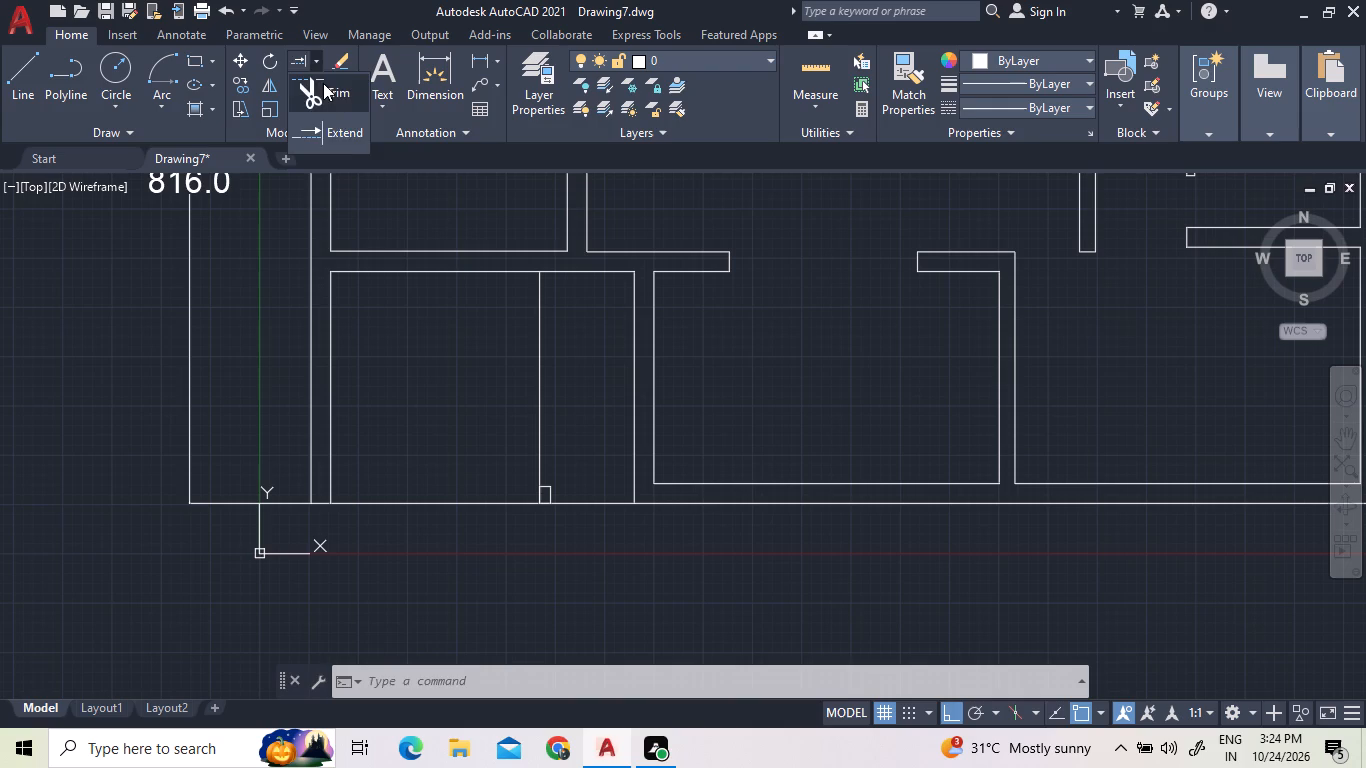
{"action": "left_click", "coordinate": [328, 305]}
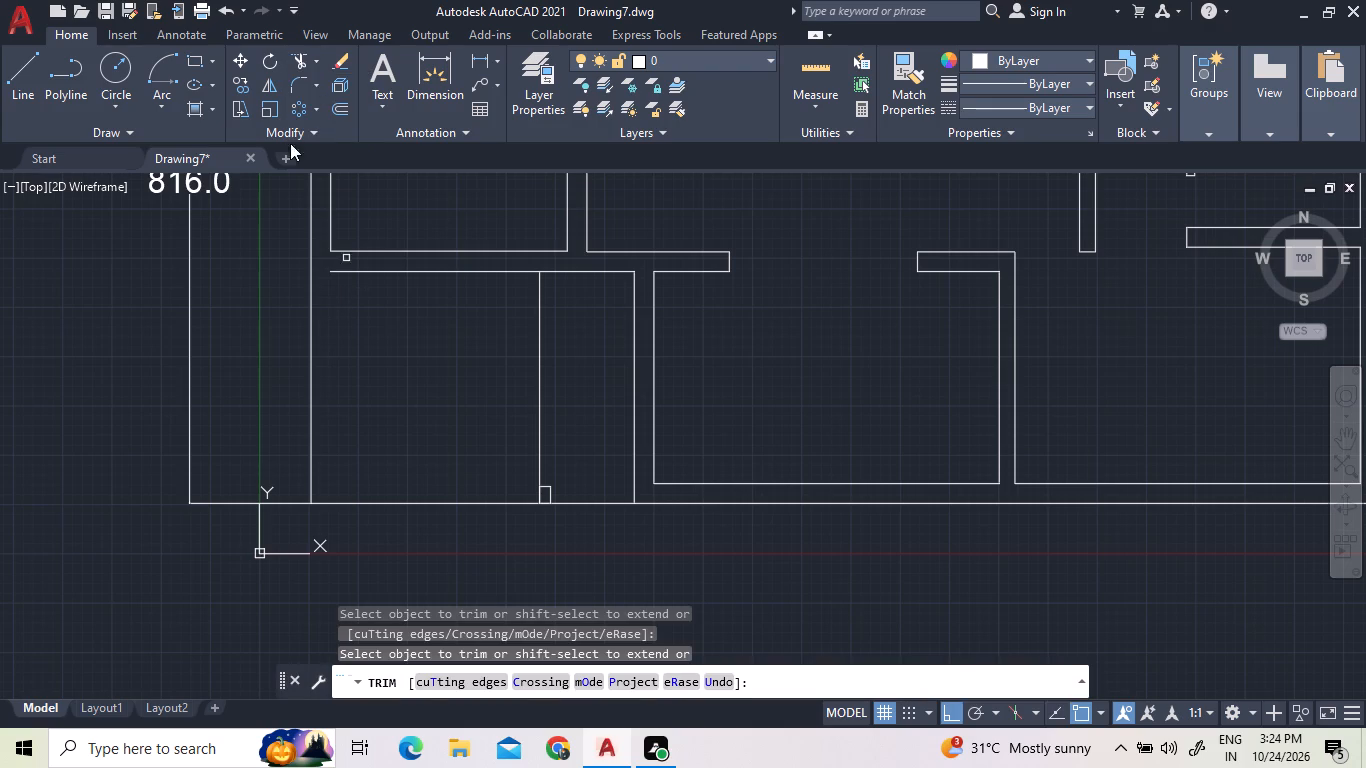
Extend the lower line of the horizontal partition above the lower-left room to the left outer wall line.
{"action": "left_click", "coordinate": [315, 61]}
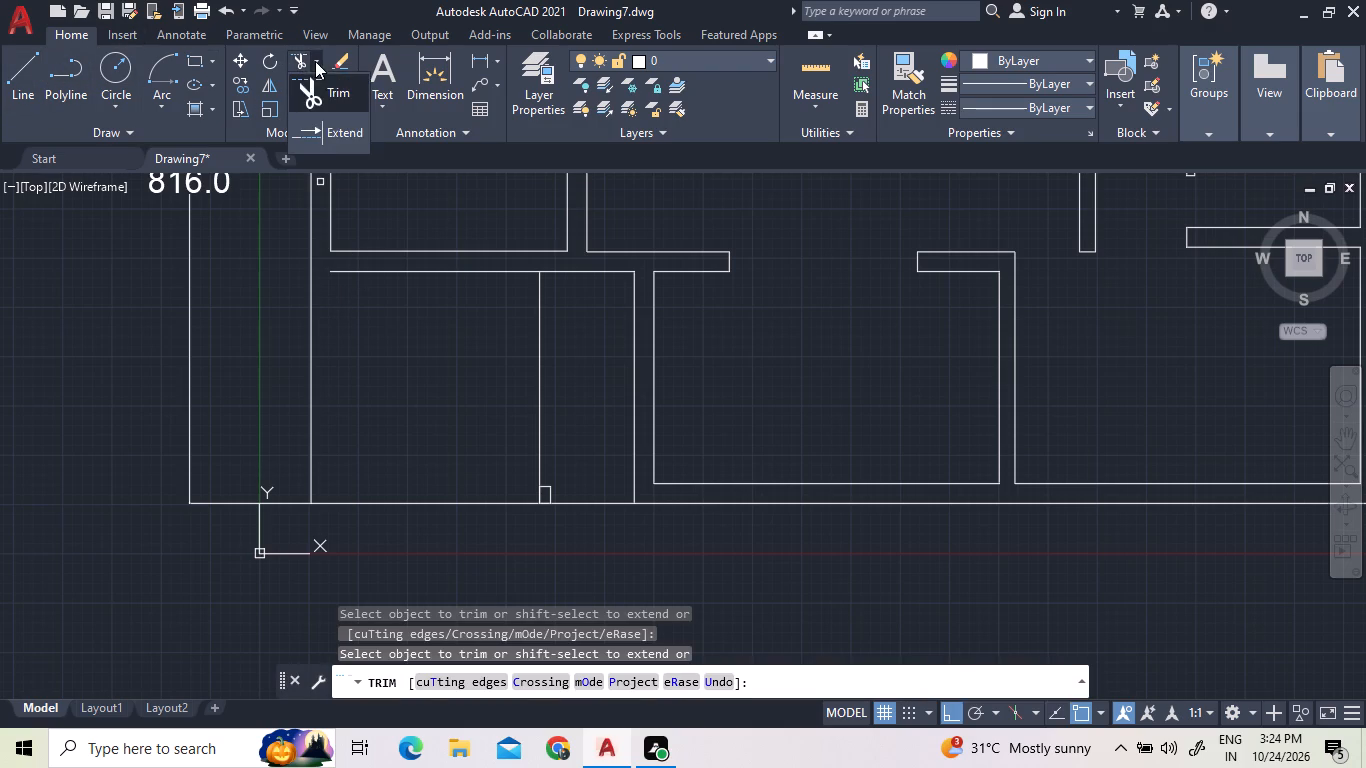
{"action": "left_click", "coordinate": [327, 141]}
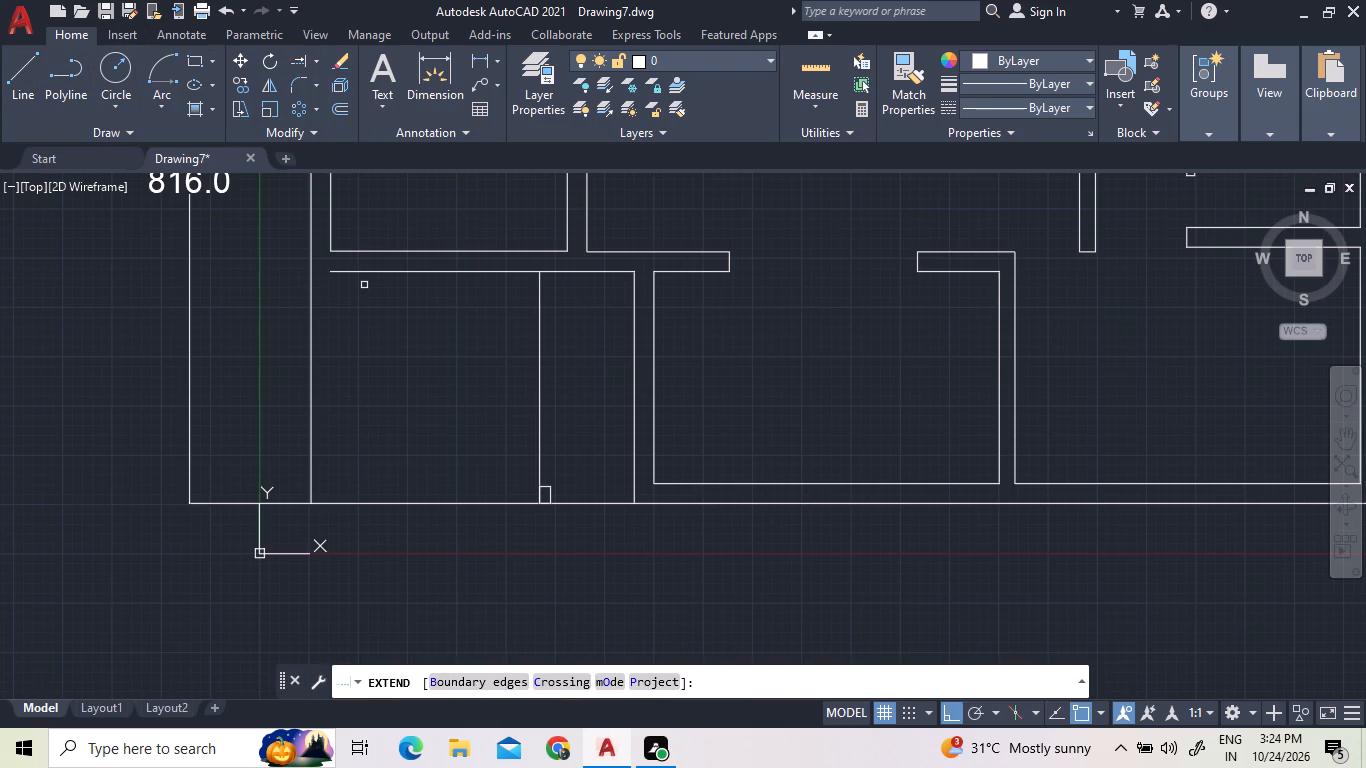
{"action": "left_click", "coordinate": [350, 269]}
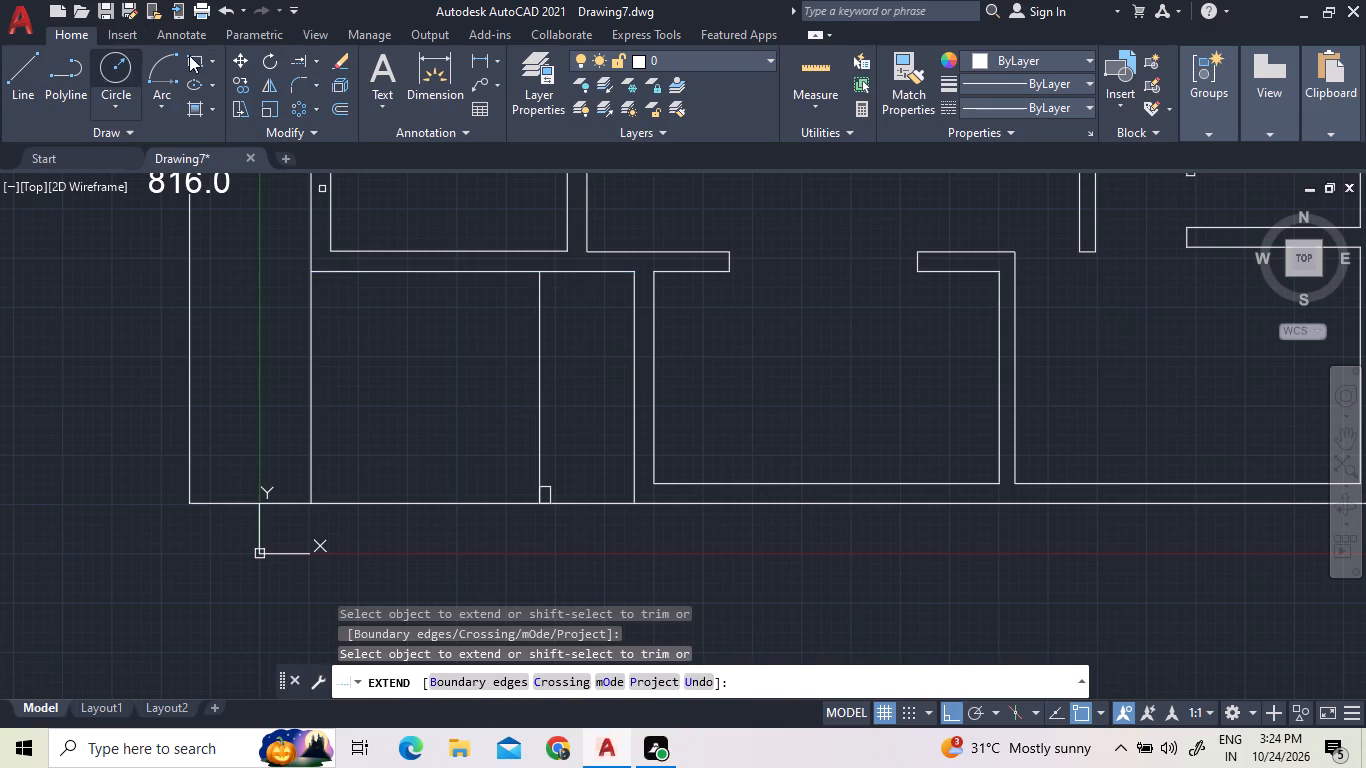
Draw a small freehand rectangle about as wide as the outer wall, starting at the plan's lower-left outer corner.
{"action": "left_click", "coordinate": [194, 59]}
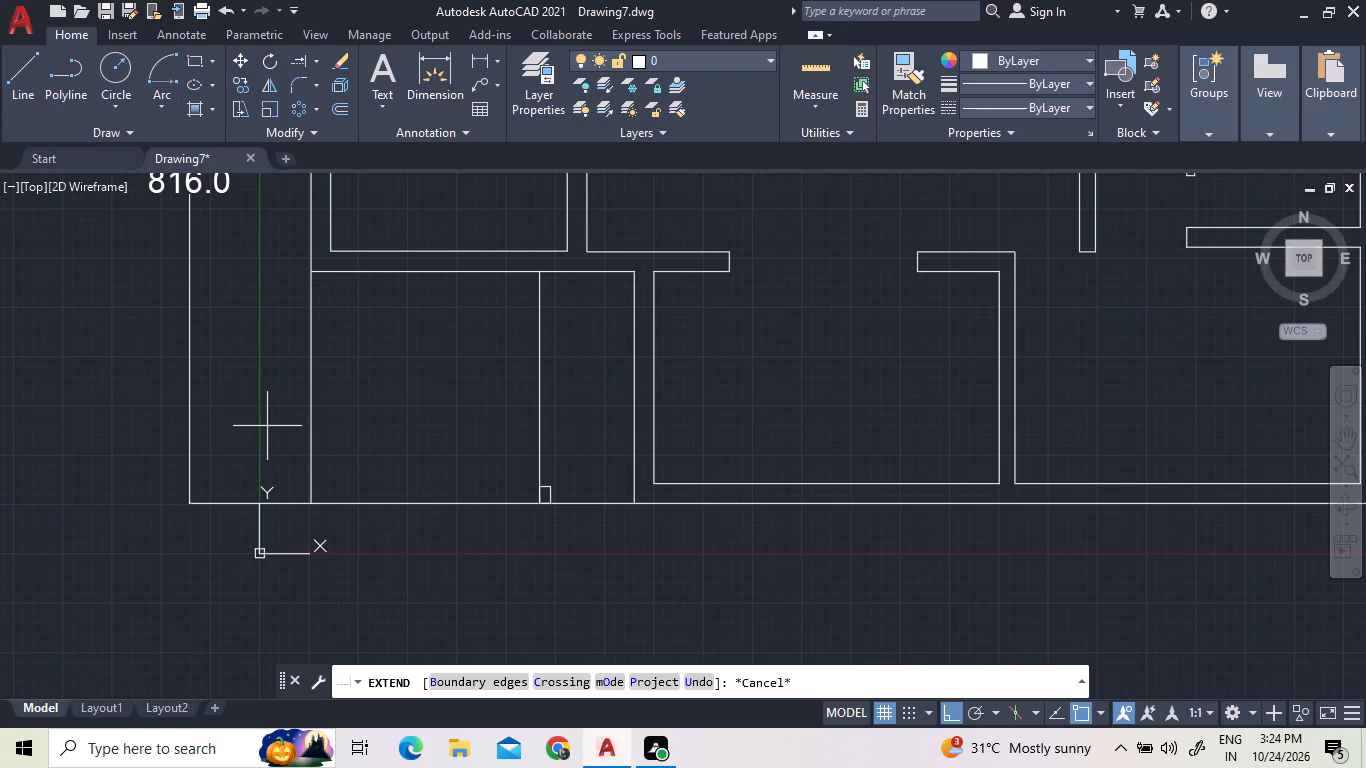
{"action": "left_click", "coordinate": [312, 501]}
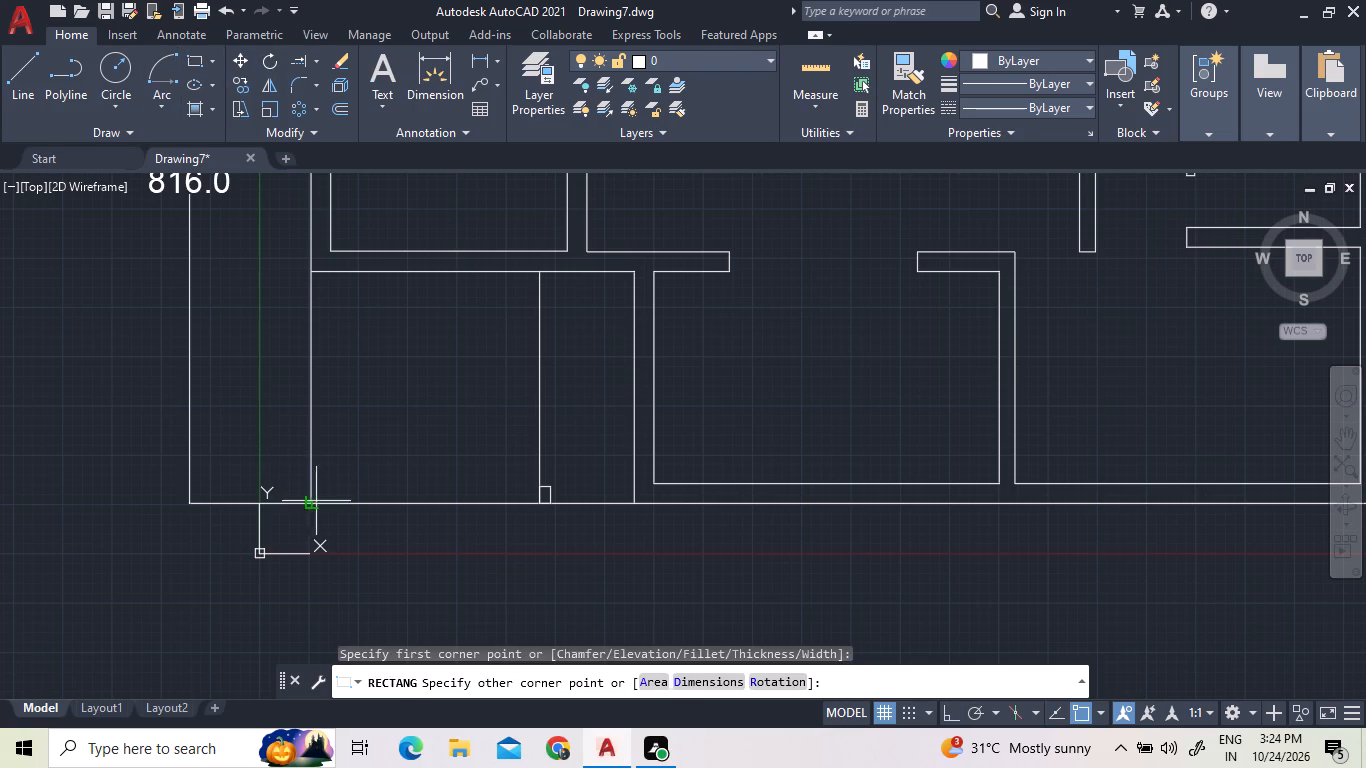
{"action": "left_click", "coordinate": [330, 481]}
{"action": "scroll", "coordinate": [357, 415], "scroll_direction": "down", "scroll_amount": 1}
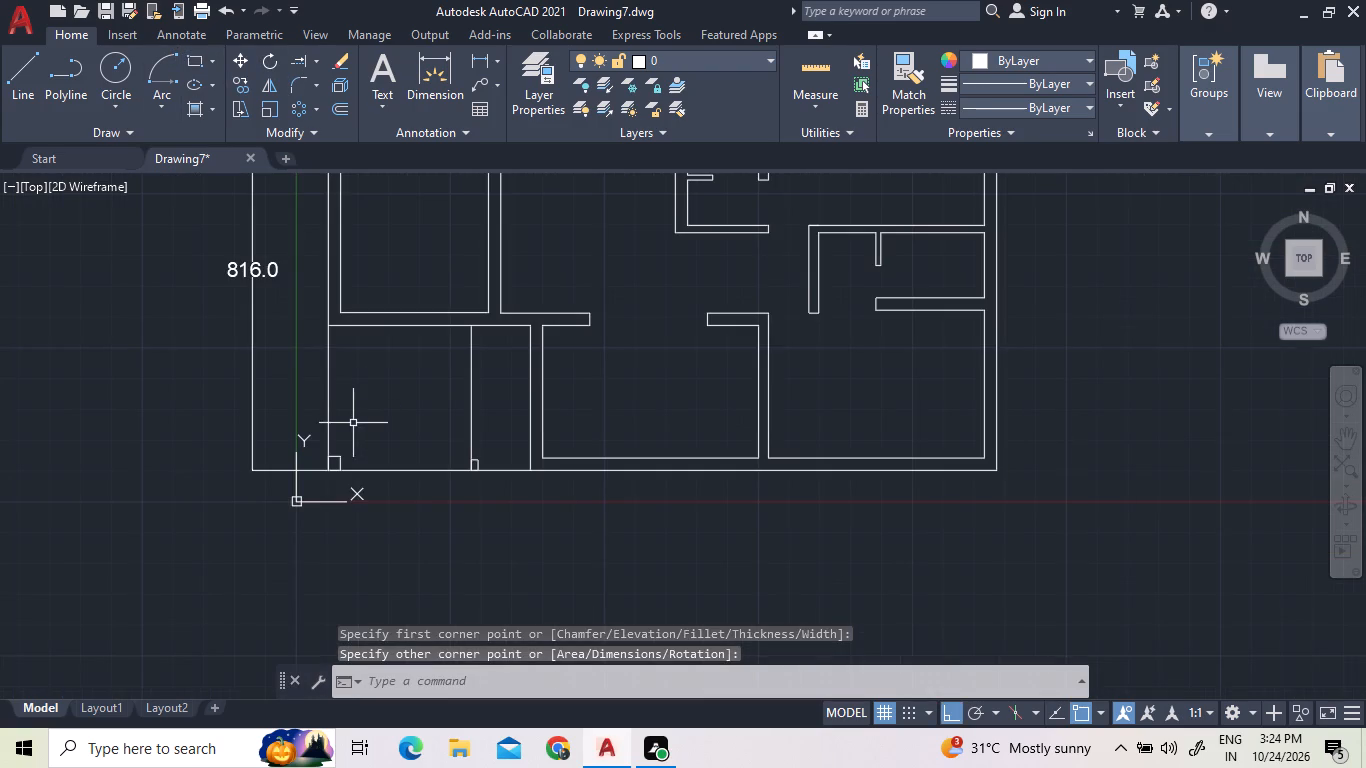
Delete the small rectangle at the foot of the offset line in the lower-left room.
{"action": "scroll", "coordinate": [461, 459], "scroll_direction": "up", "scroll_amount": 3}
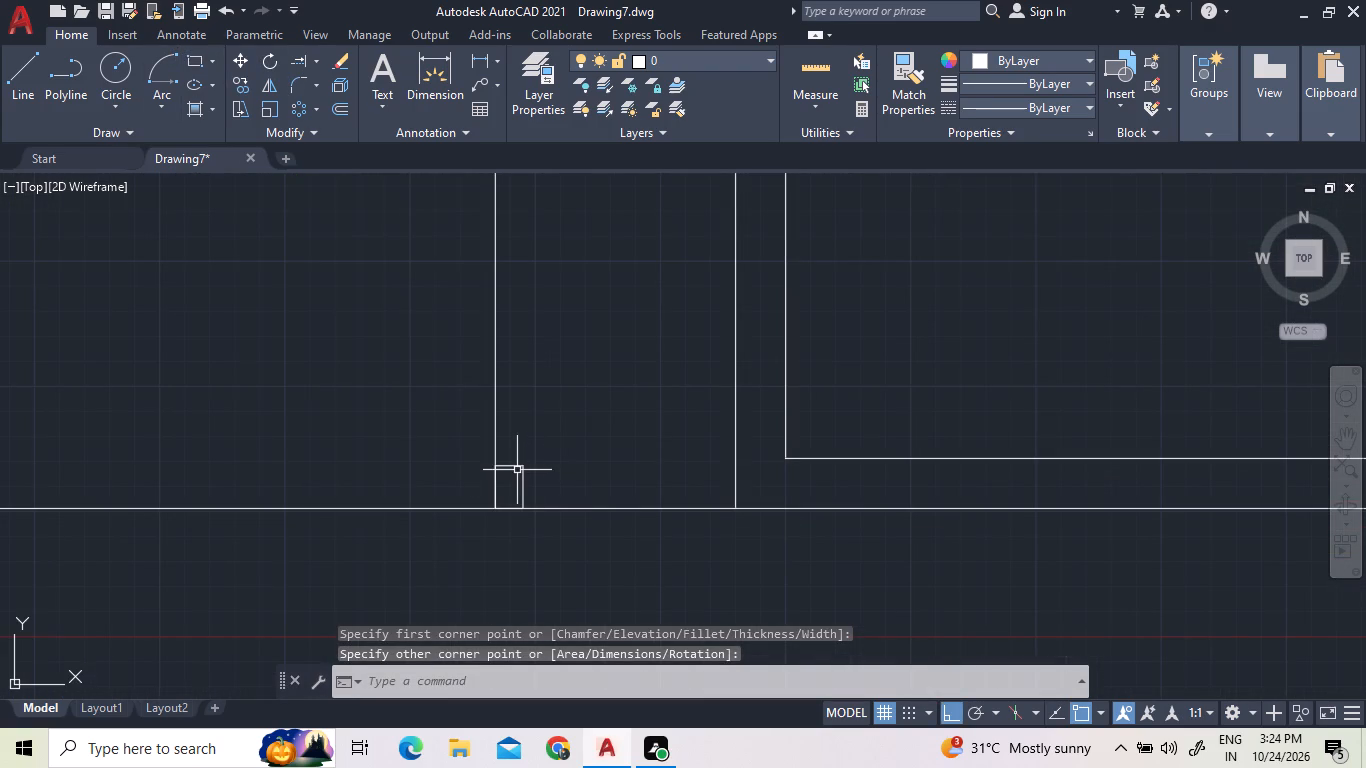
{"action": "left_click", "coordinate": [522, 464]}
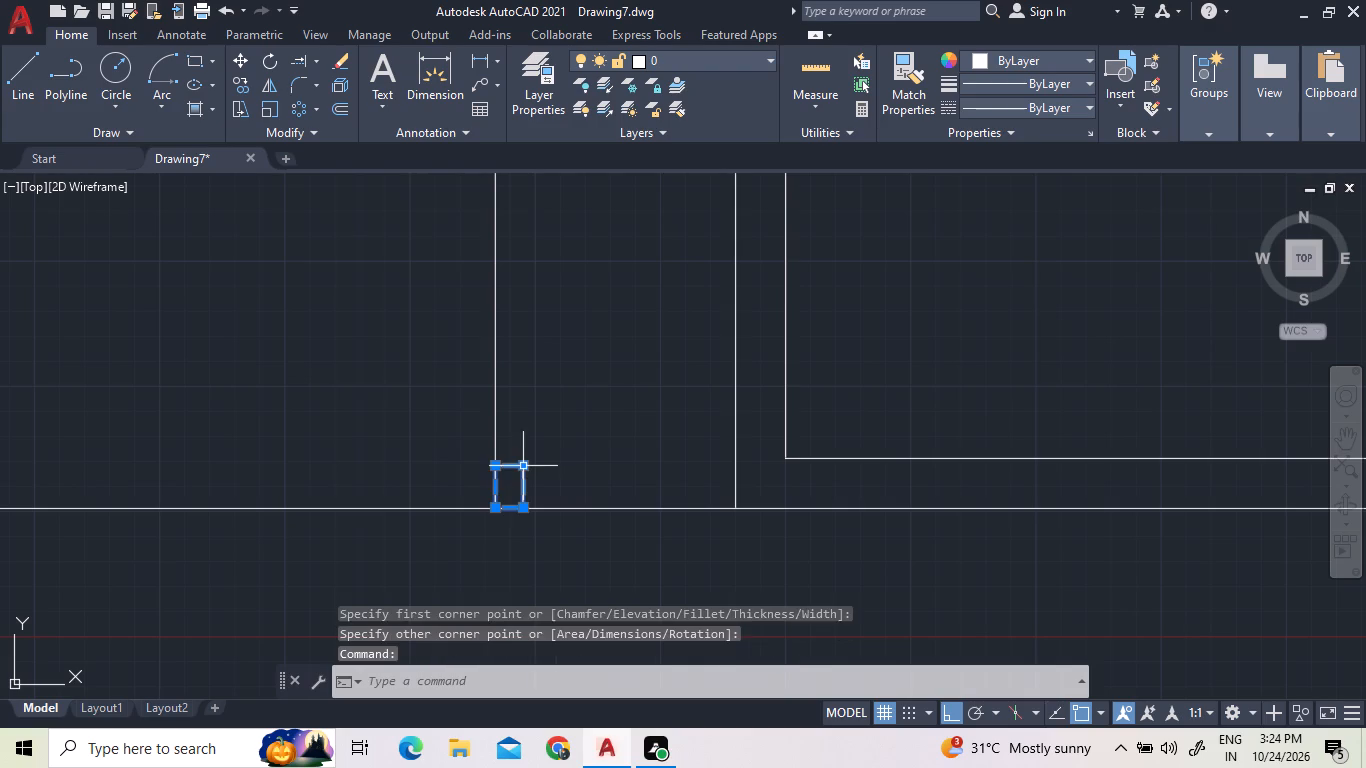
{"action": "key", "text": "Delete"}
{"action": "key", "text": "Delete"}
Draw a freehand rectangle about as wide as the partition, starting where the offset line meets the bottom outer wall line.
{"action": "scroll", "coordinate": [668, 464], "scroll_direction": "down", "scroll_amount": 2}
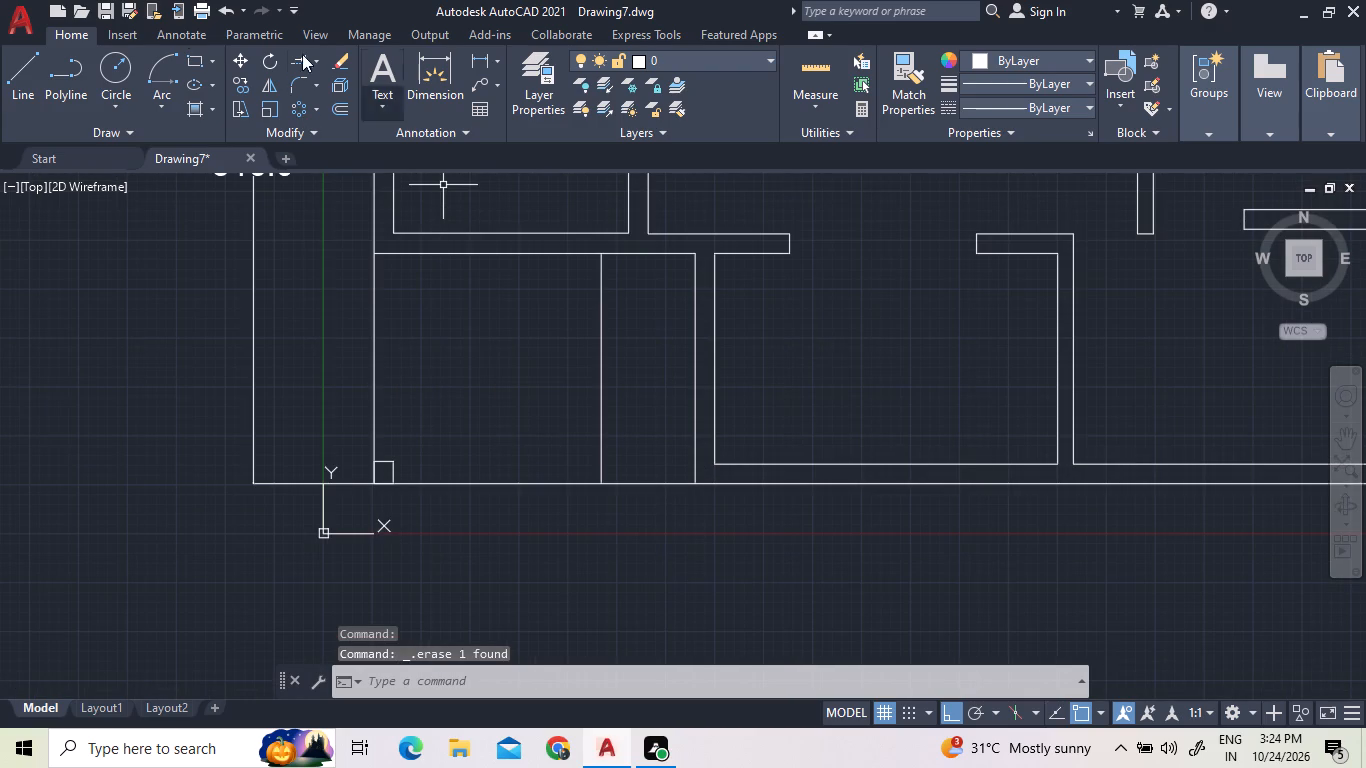
{"action": "left_click", "coordinate": [186, 61]}
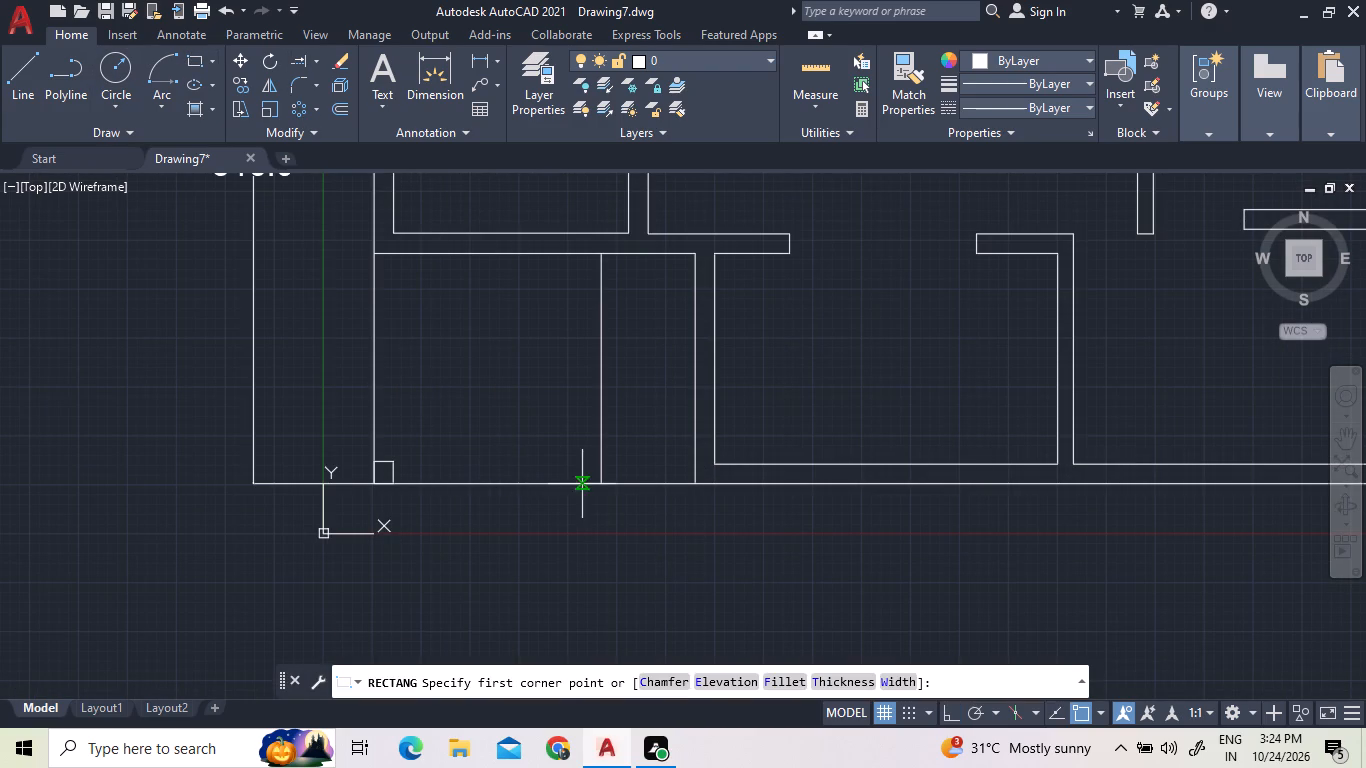
{"action": "scroll", "coordinate": [599, 480], "scroll_direction": "up", "scroll_amount": 2}
{"action": "left_click", "coordinate": [600, 492]}
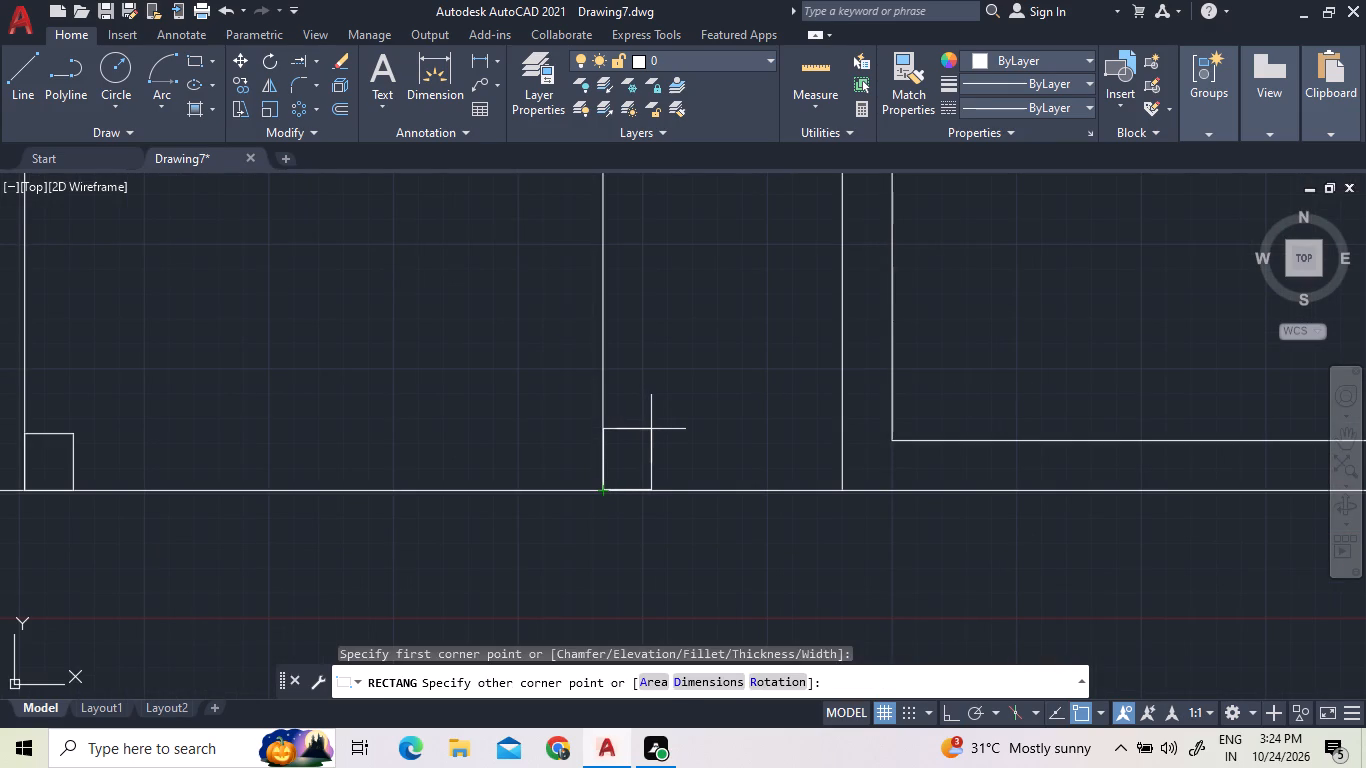
{"action": "left_click", "coordinate": [651, 429]}
{"action": "scroll", "coordinate": [762, 517], "scroll_direction": "down", "scroll_amount": 2}
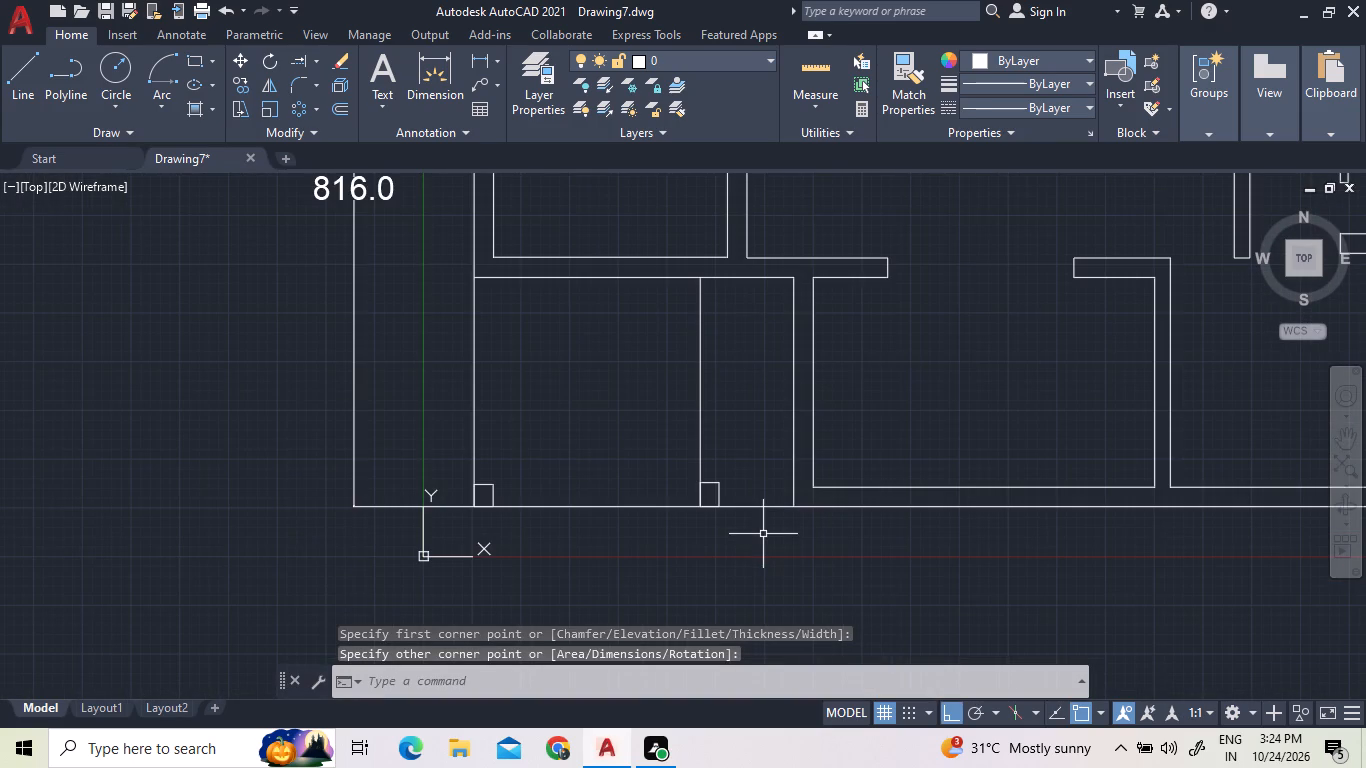
Draw a vertical line from the upper-left room's top-right inner corner up to the top outer wall line.
{"action": "middle_click_drag", "start_coordinate": [673, 430], "coordinate": [563, 612]}
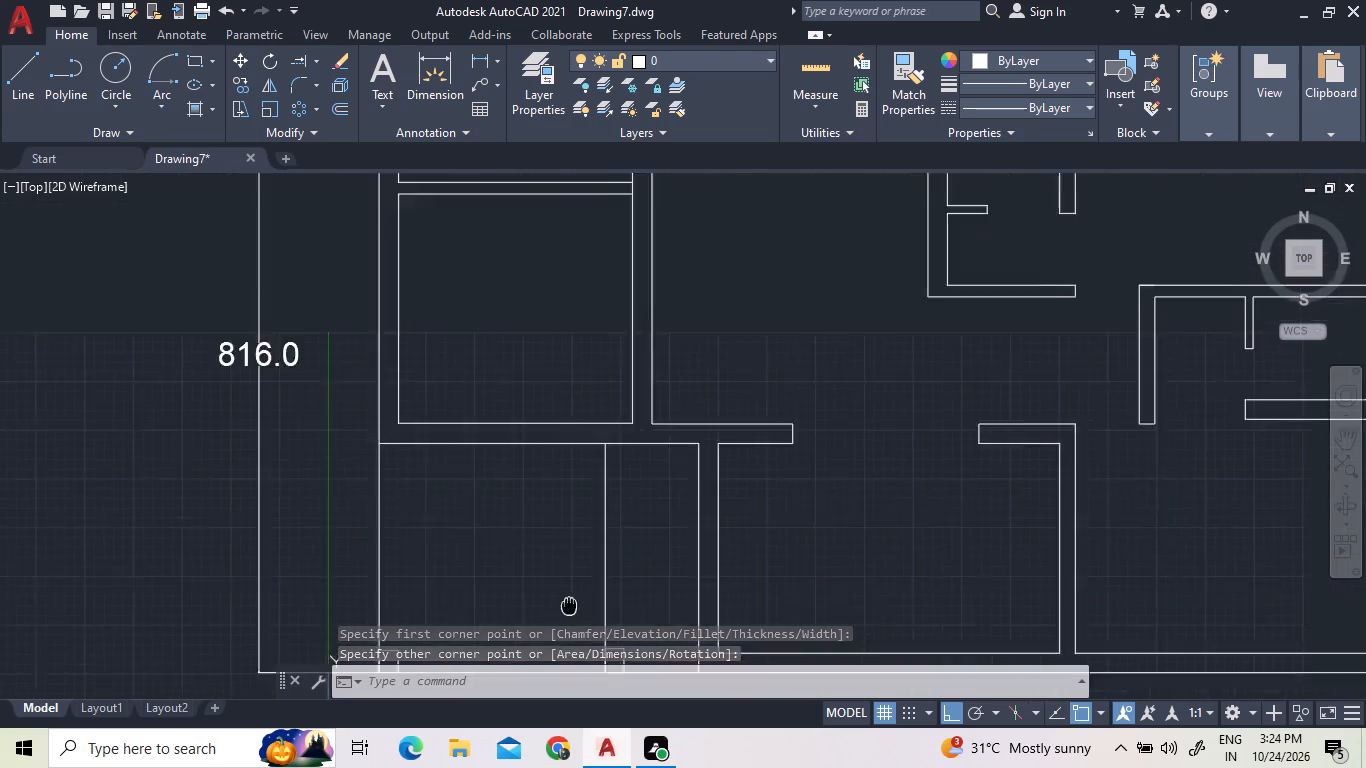
{"action": "middle_click_drag", "start_coordinate": [563, 612], "coordinate": [478, 595]}
{"action": "scroll", "coordinate": [513, 430], "scroll_direction": "down", "scroll_amount": 1}
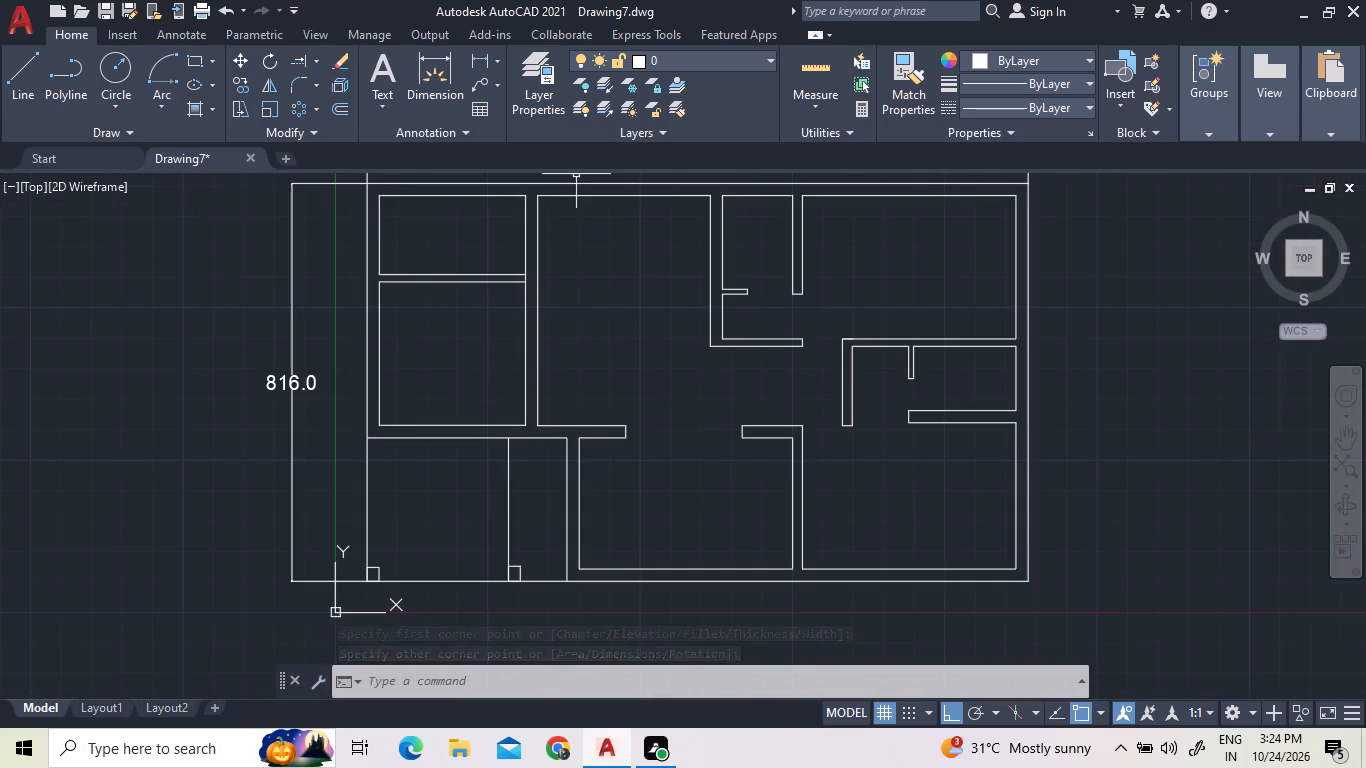
{"action": "scroll", "coordinate": [575, 165], "scroll_direction": "up", "scroll_amount": 4}
{"action": "scroll", "coordinate": [555, 237], "scroll_direction": "down", "scroll_amount": 1}
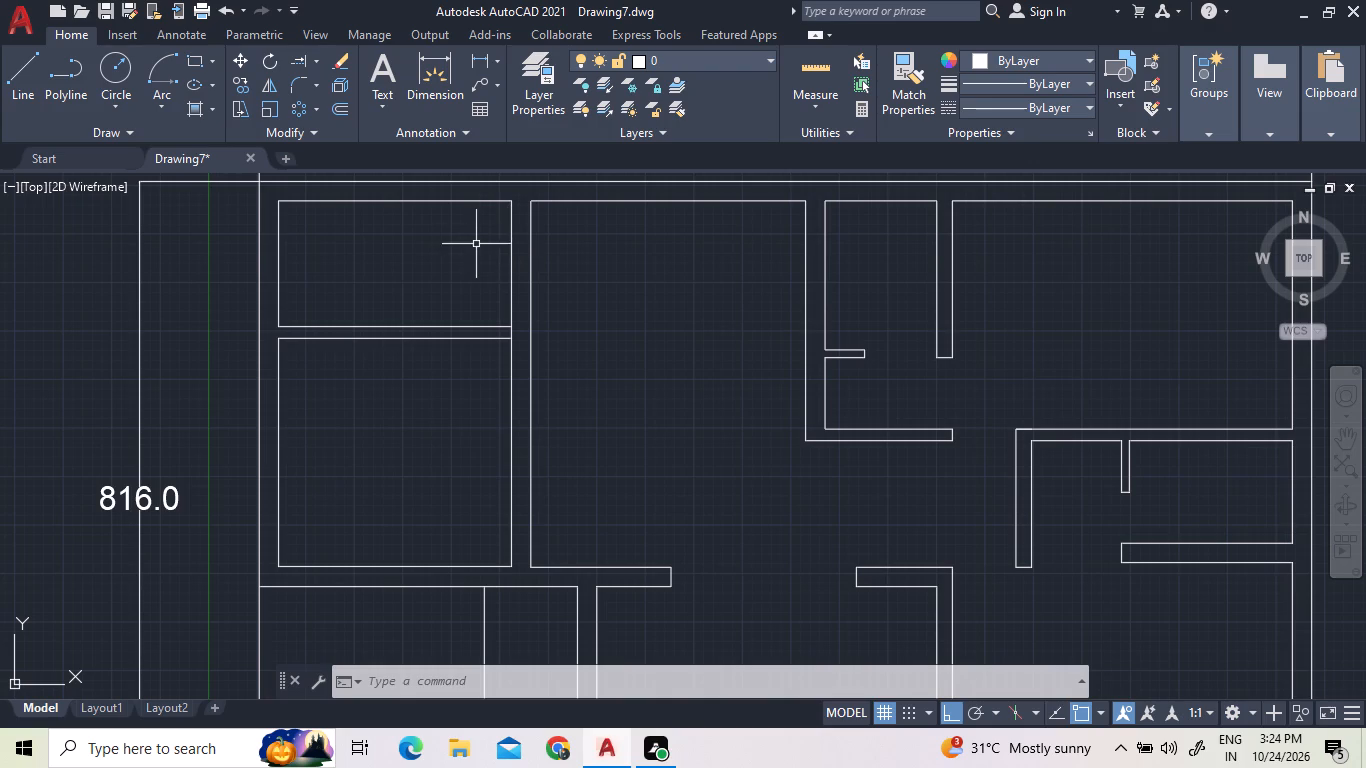
{"action": "middle_click_drag", "start_coordinate": [485, 243], "coordinate": [468, 340]}
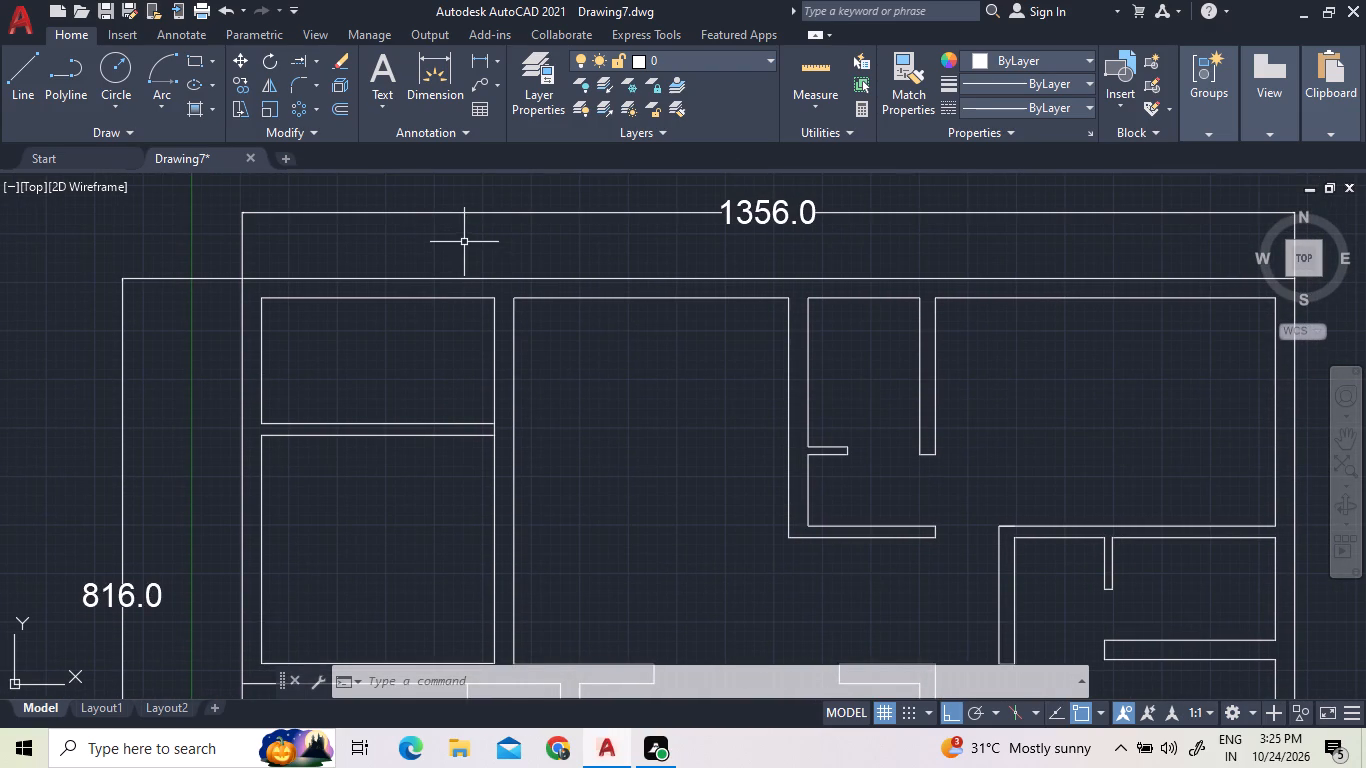
{"action": "scroll", "coordinate": [464, 242], "scroll_direction": "up", "scroll_amount": 1}
{"action": "scroll", "coordinate": [464, 242], "scroll_direction": "down", "scroll_amount": 1}
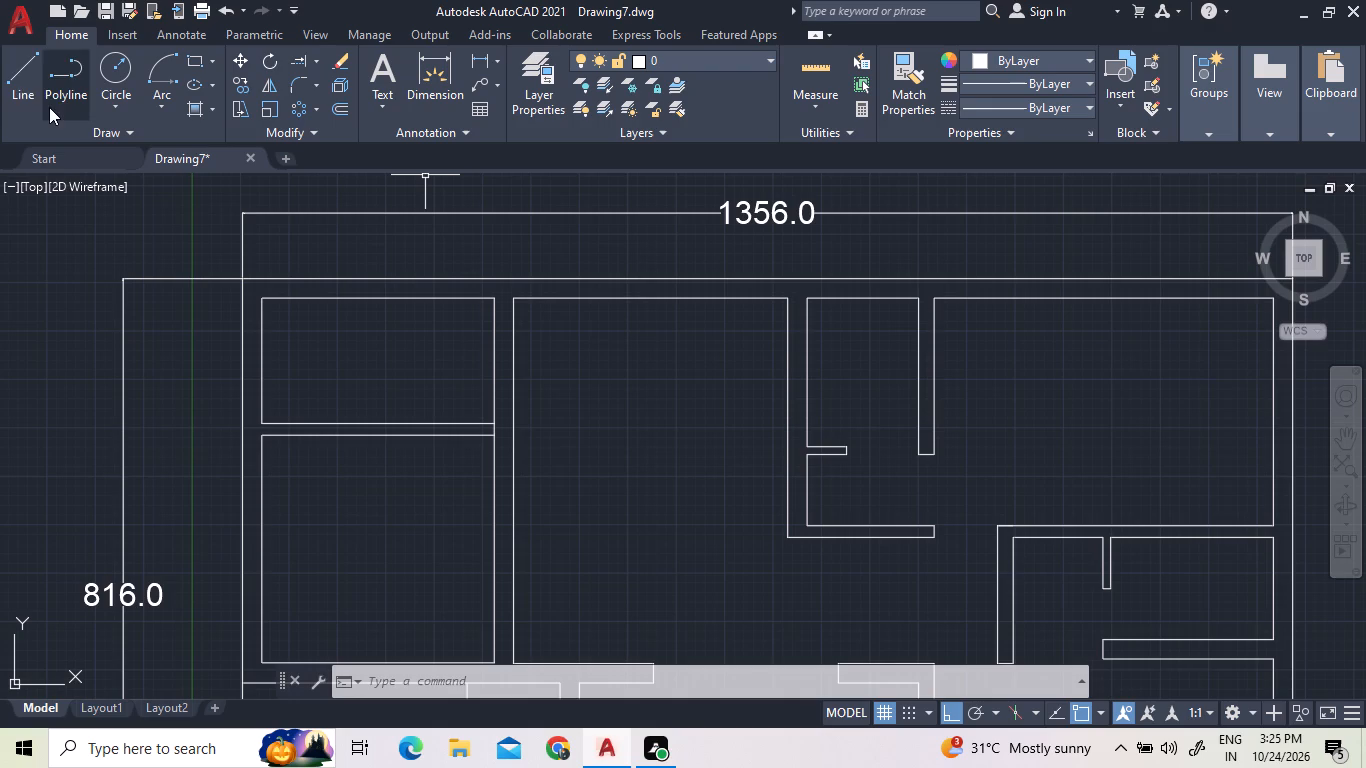
{"action": "left_click", "coordinate": [17, 109]}
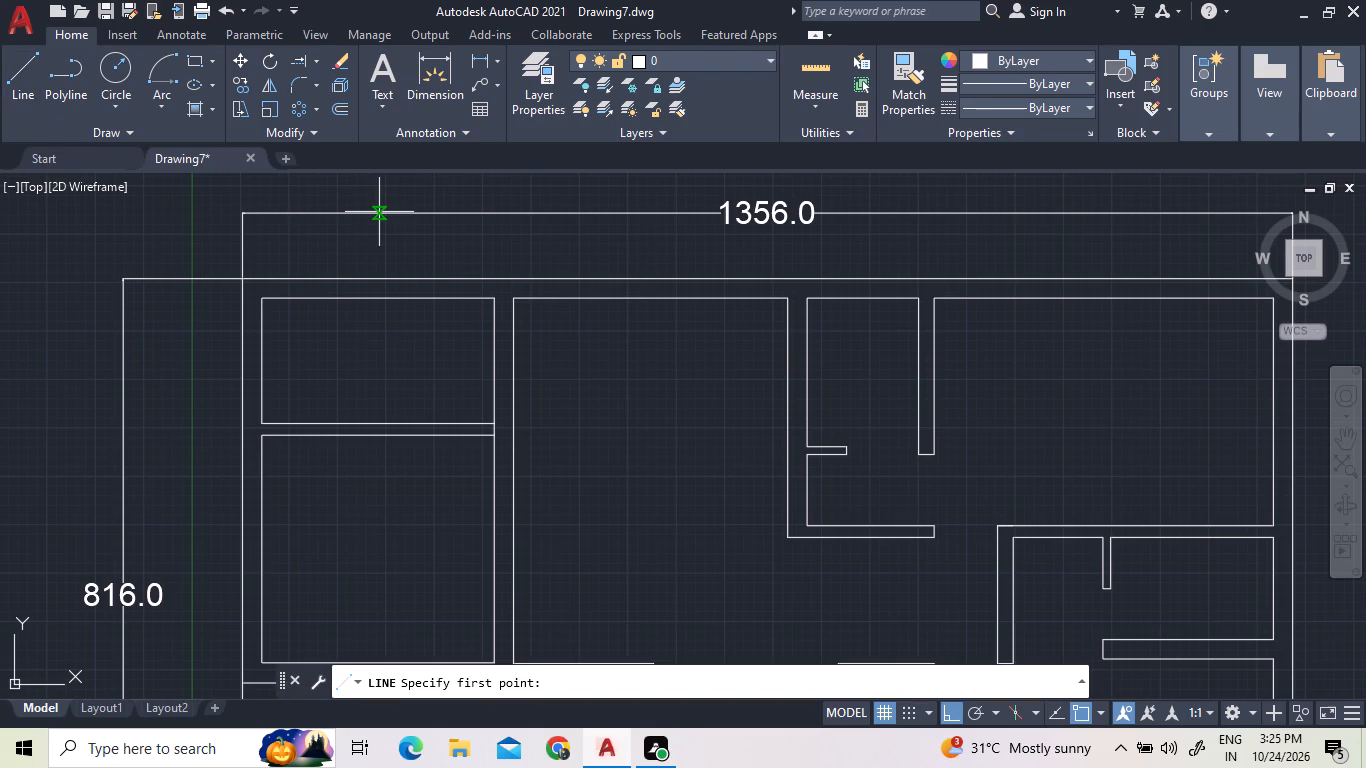
{"action": "scroll", "coordinate": [388, 212], "scroll_direction": "up", "scroll_amount": 1}
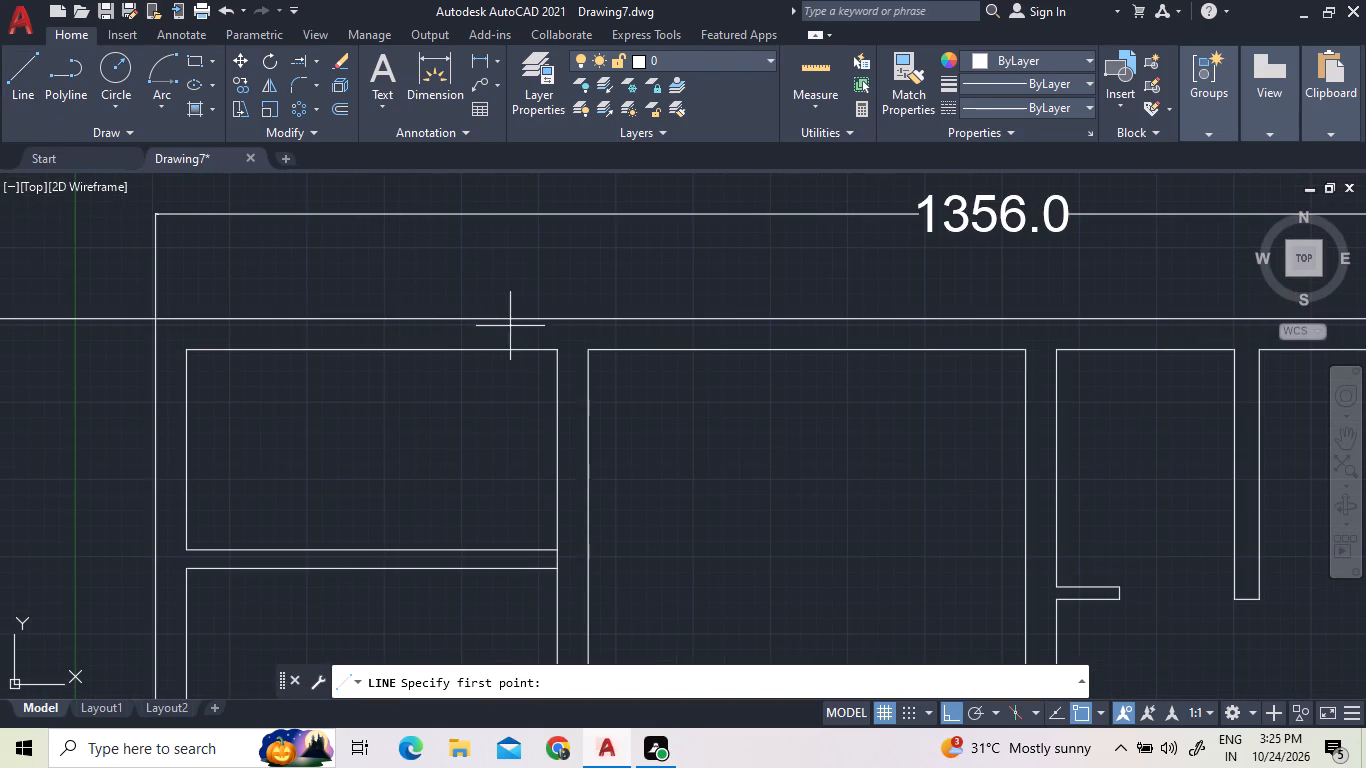
{"action": "left_click", "coordinate": [554, 348]}
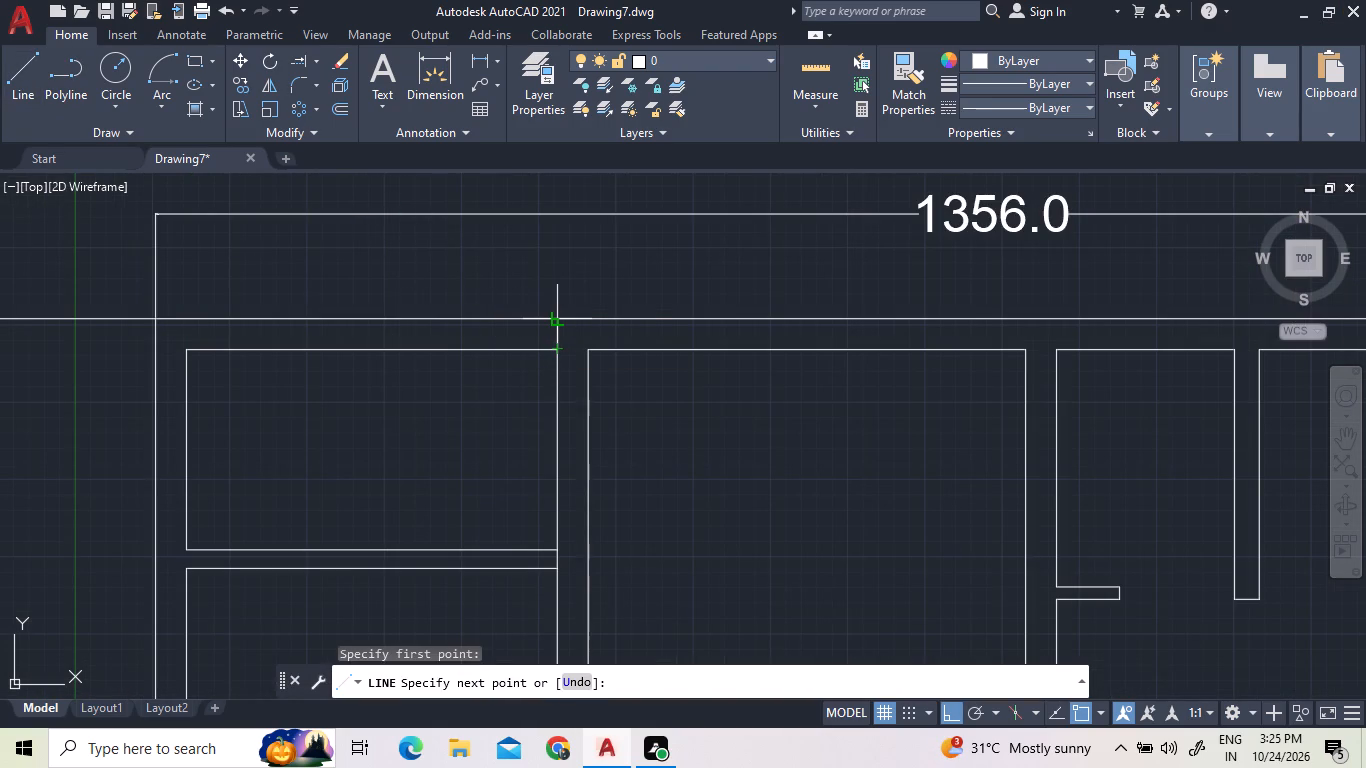
{"action": "scroll", "coordinate": [562, 314], "scroll_direction": "up", "scroll_amount": 3}
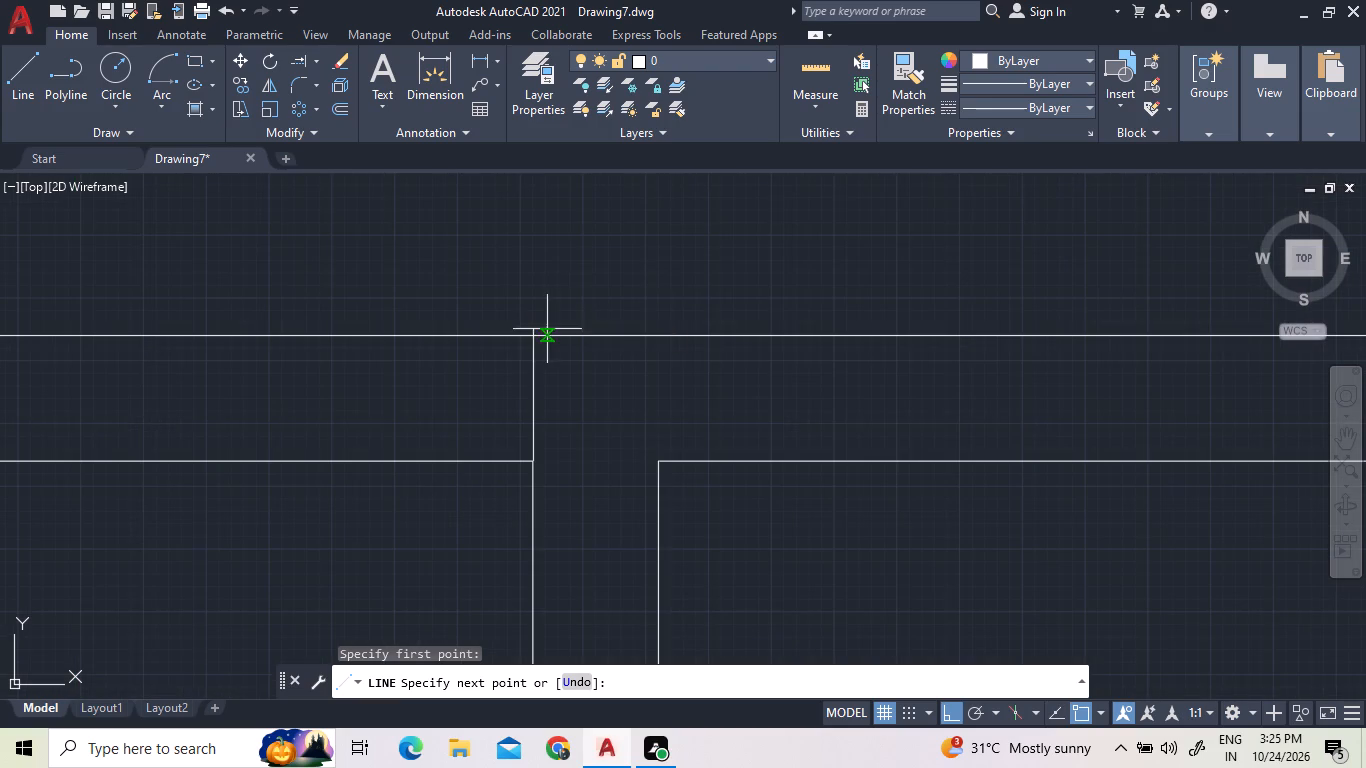
{"action": "left_click", "coordinate": [536, 336]}
{"action": "scroll", "coordinate": [550, 276], "scroll_direction": "down", "scroll_amount": 3}
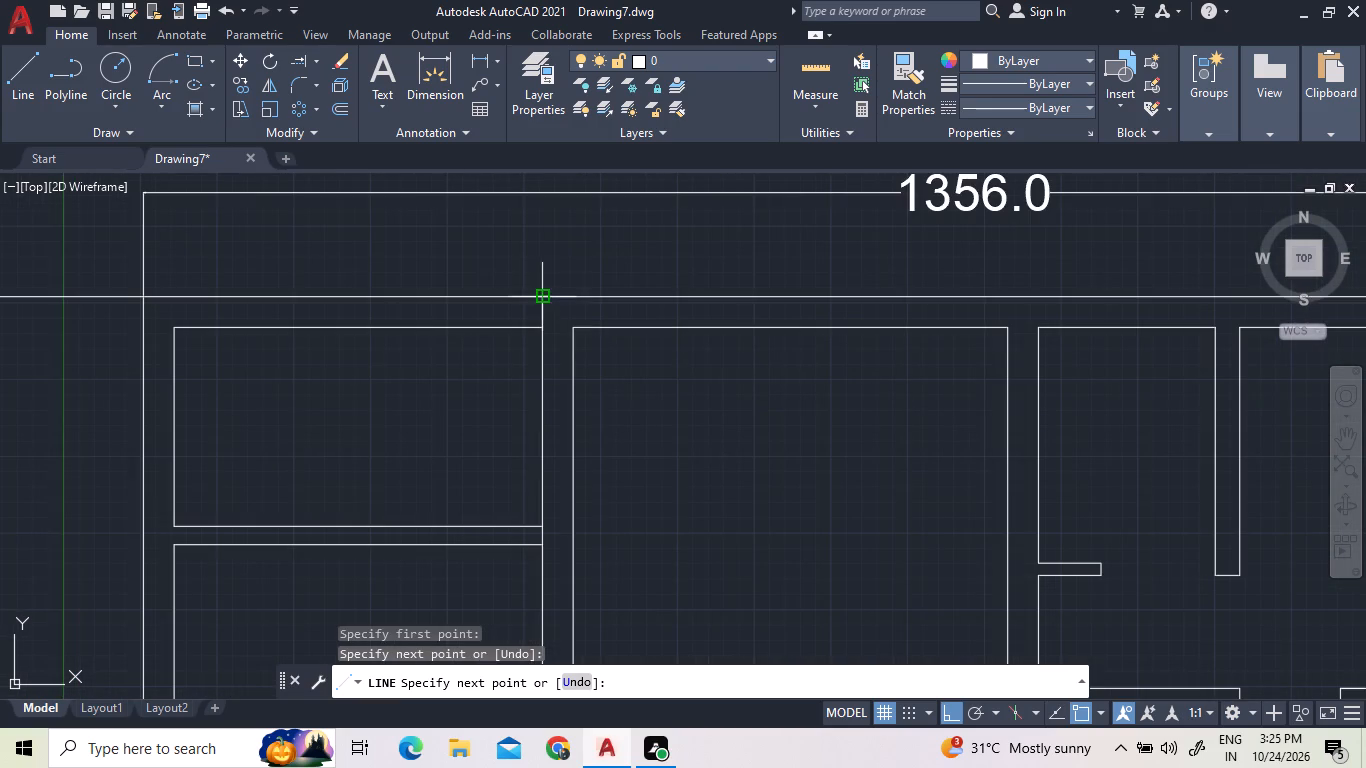
{"action": "right_click", "coordinate": [622, 265]}
{"action": "left_click", "coordinate": [636, 270]}
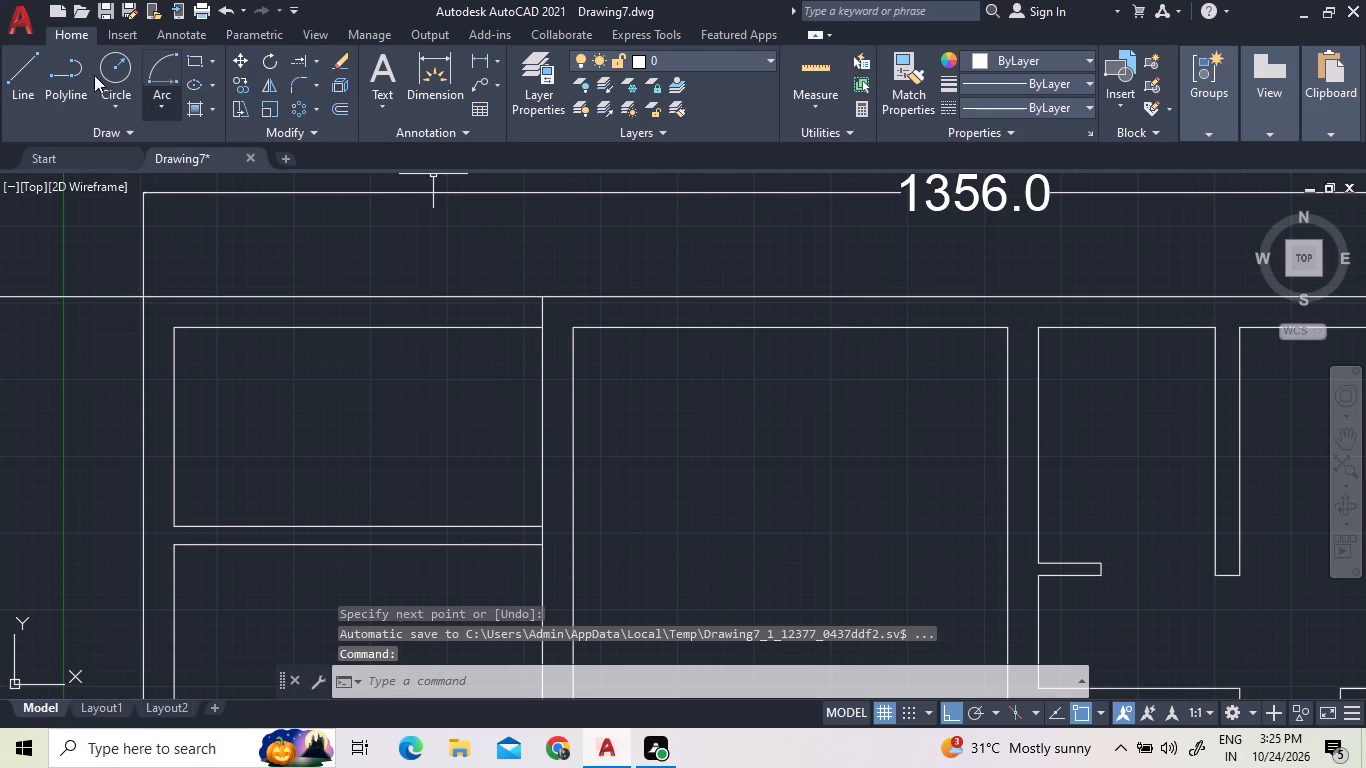
Draw a short vertical line across the top outer wall above the right part of the upper-left room.
{"action": "left_click", "coordinate": [28, 99]}
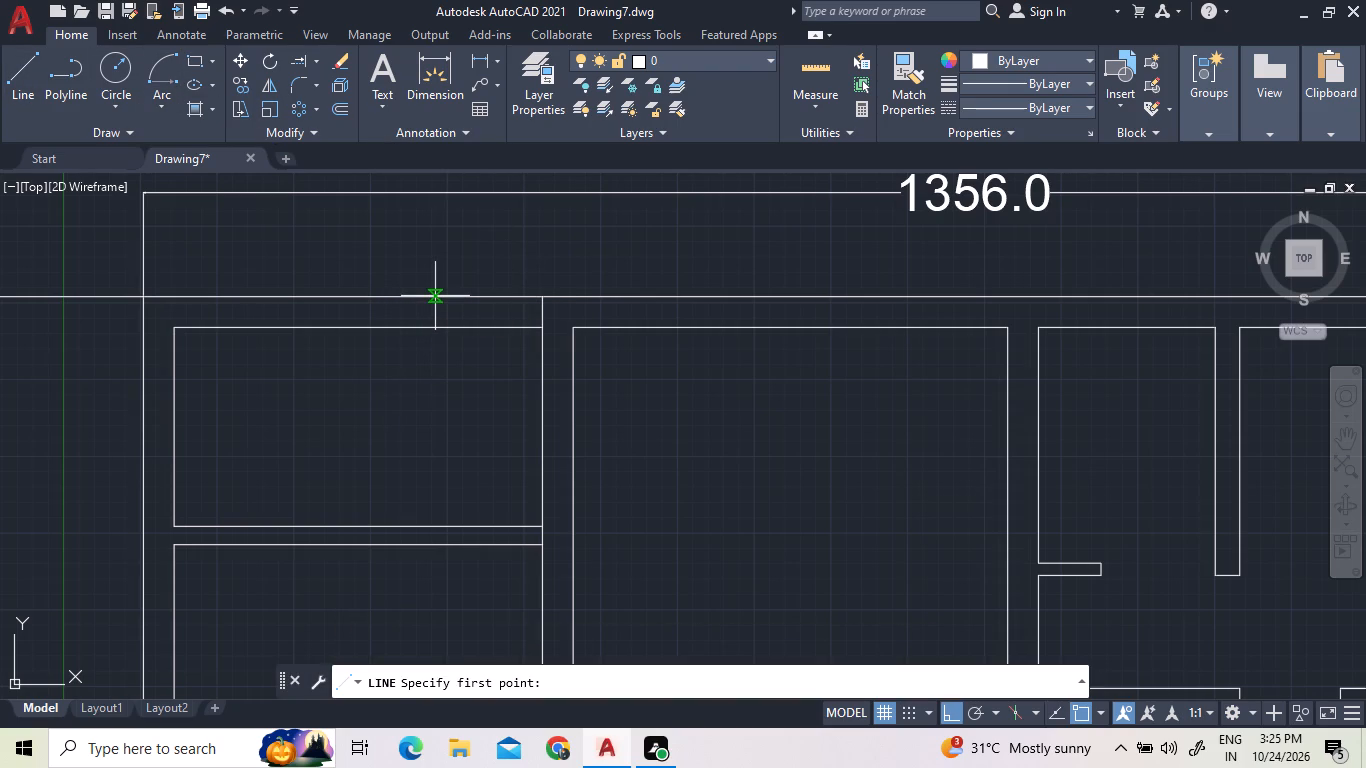
{"action": "left_click", "coordinate": [435, 296]}
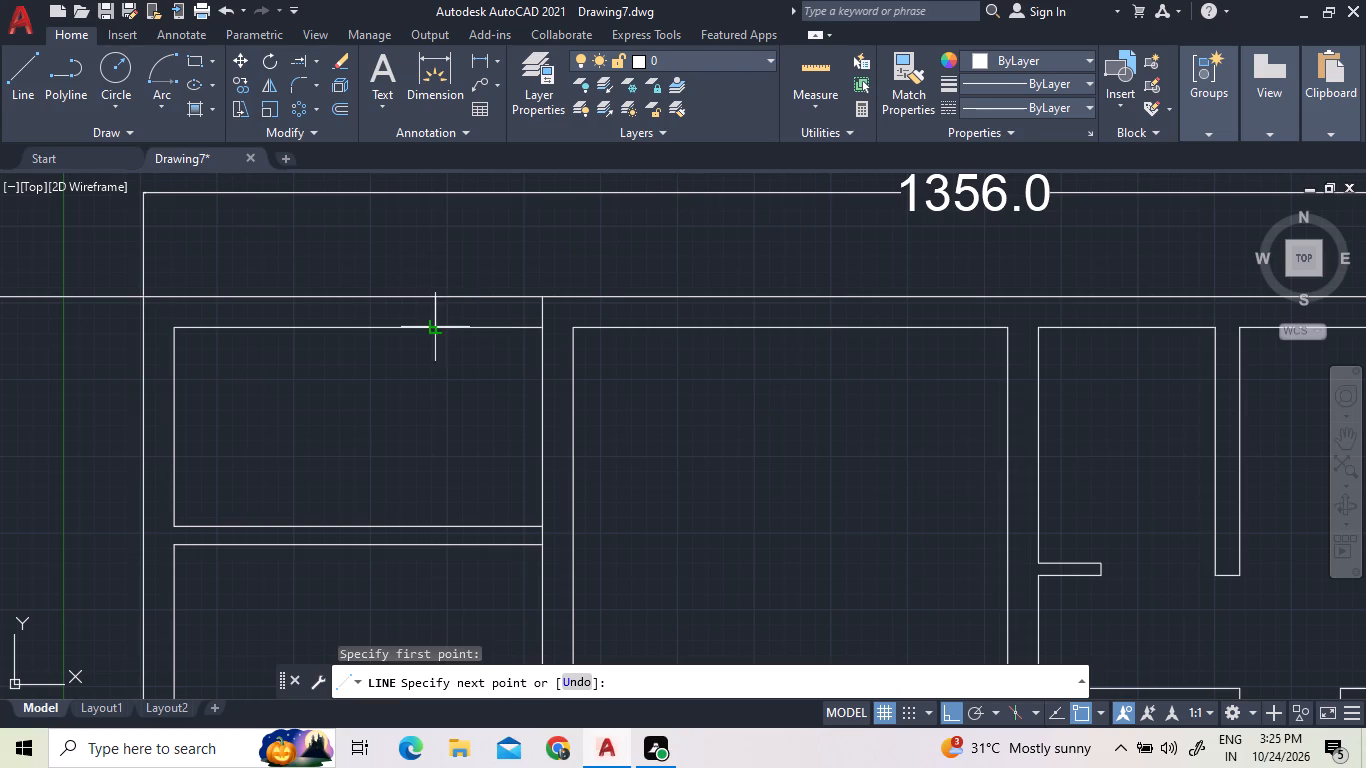
{"action": "scroll", "coordinate": [432, 328], "scroll_direction": "up", "scroll_amount": 3}
{"action": "left_click", "coordinate": [441, 320]}
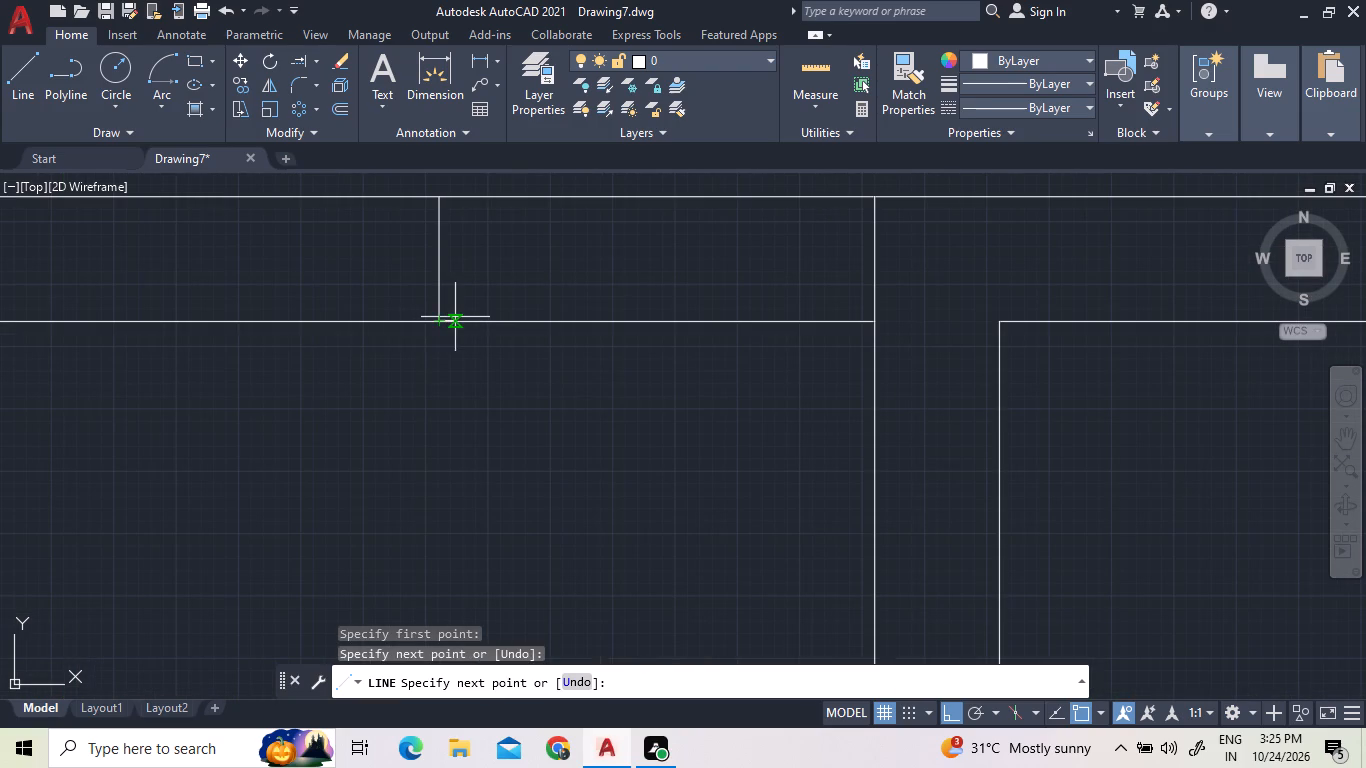
{"action": "right_click", "coordinate": [455, 317]}
{"action": "left_click", "coordinate": [460, 324]}
{"action": "scroll", "coordinate": [461, 324], "scroll_direction": "down", "scroll_amount": 5}
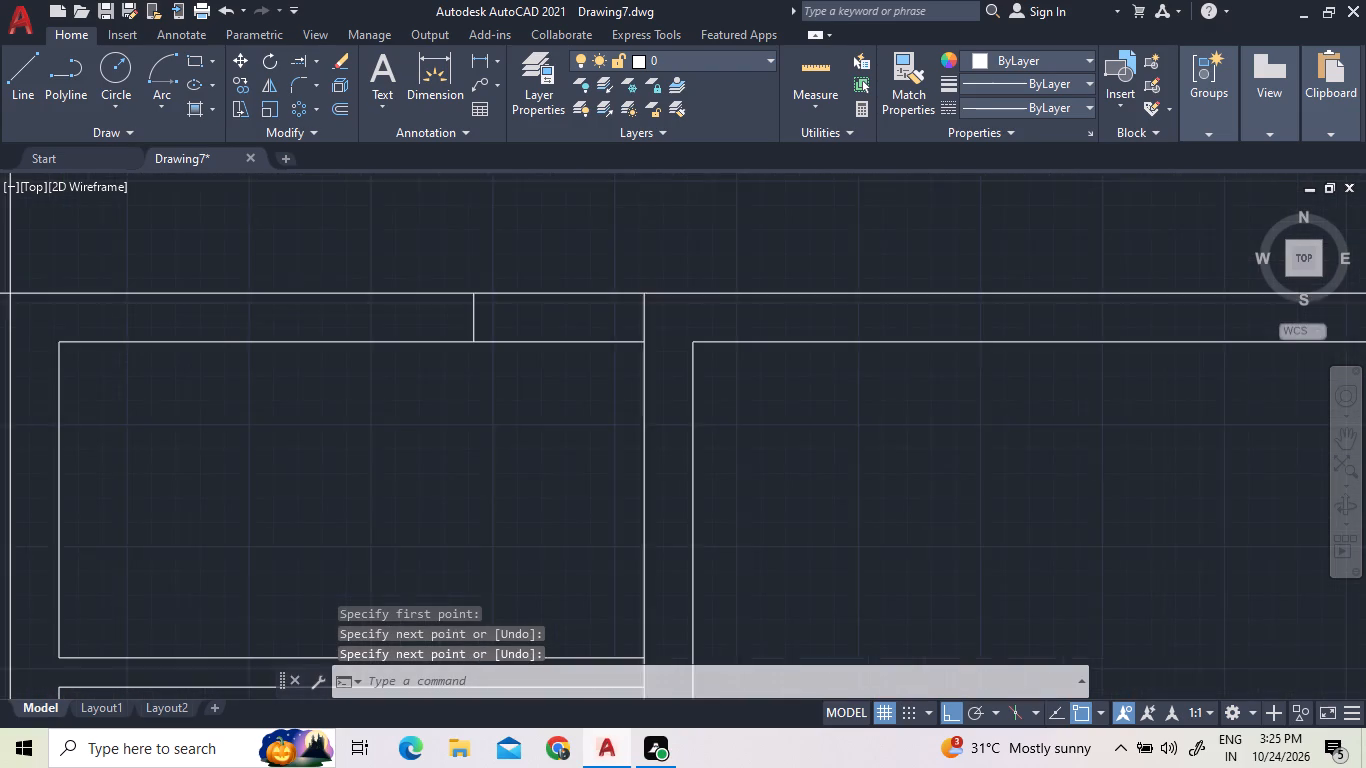
Draw a short vertical line across the horizontal partition below the upper-left room, in line with the one across the top wall.
{"action": "middle_click_drag", "start_coordinate": [548, 462], "coordinate": [534, 368]}
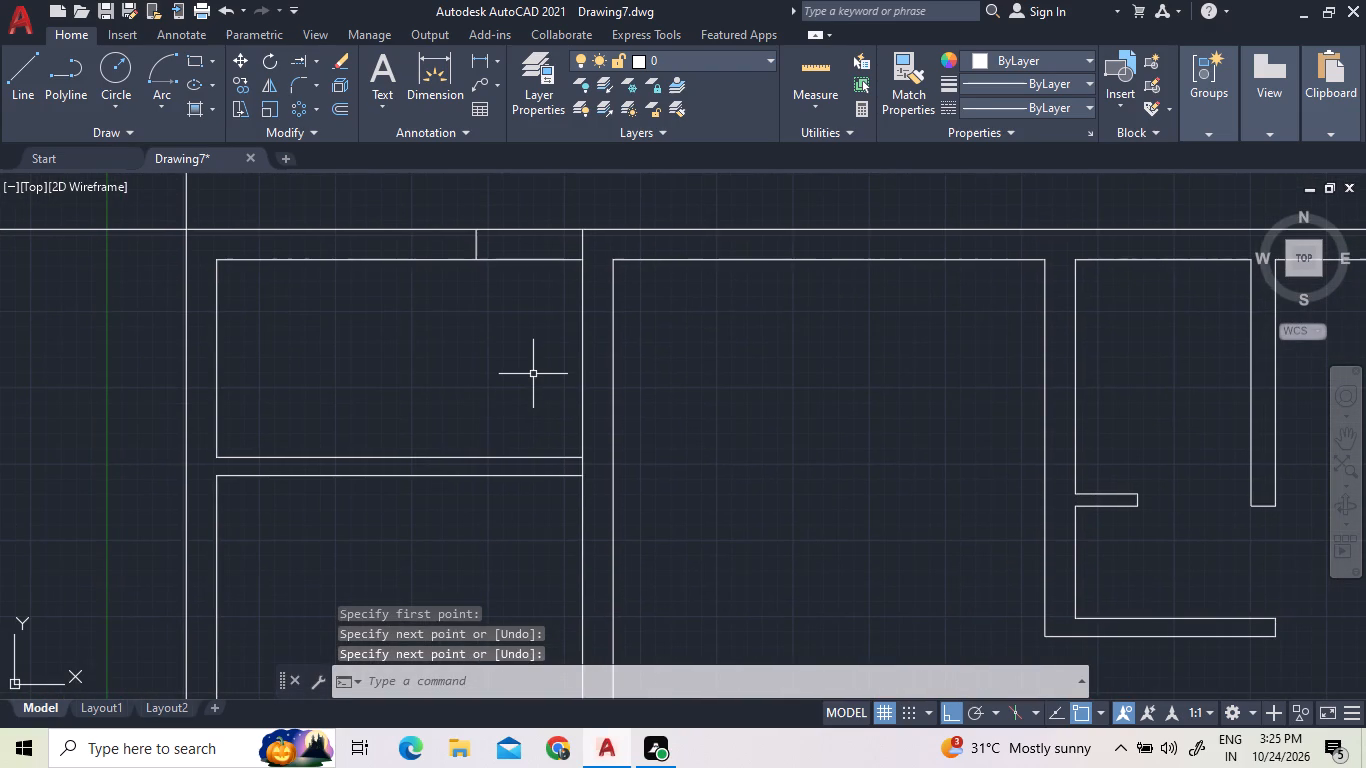
{"action": "left_click", "coordinate": [30, 101]}
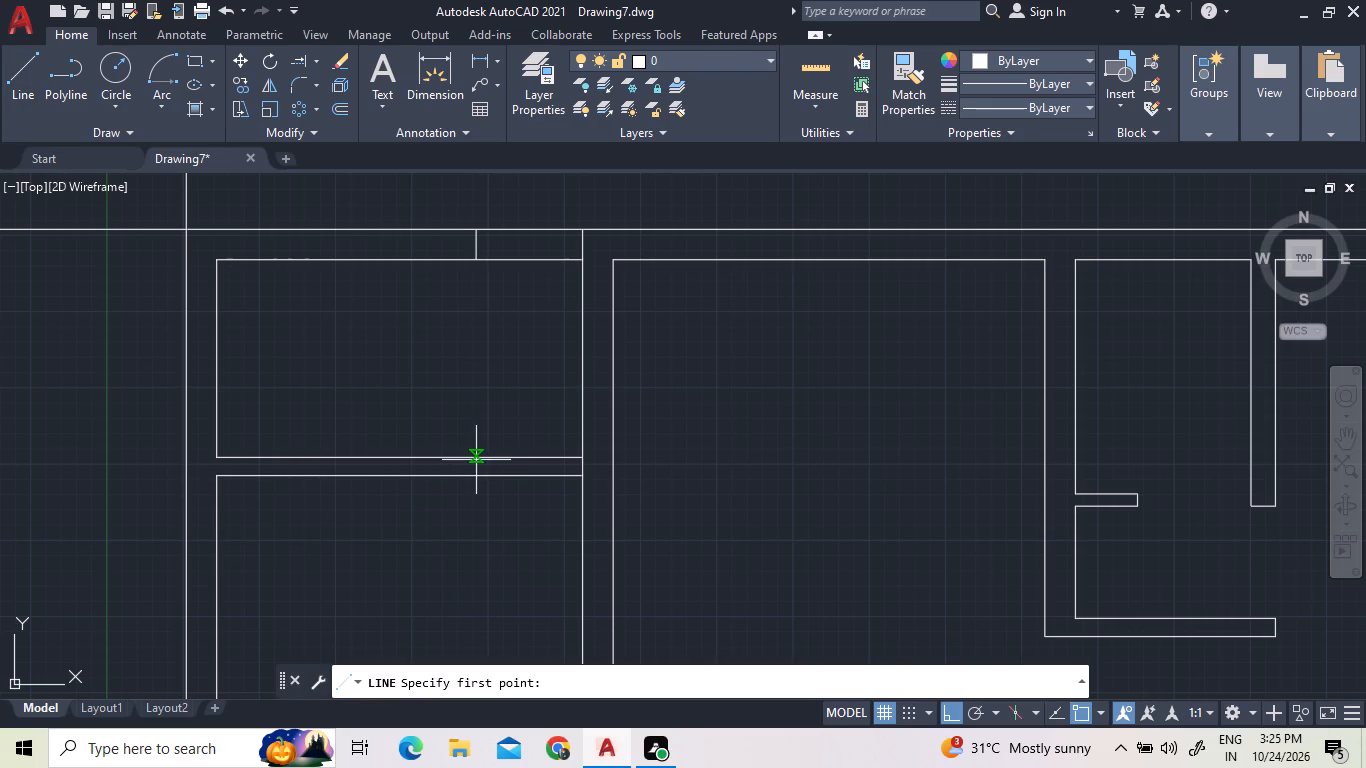
{"action": "scroll", "coordinate": [476, 457], "scroll_direction": "up", "scroll_amount": 2}
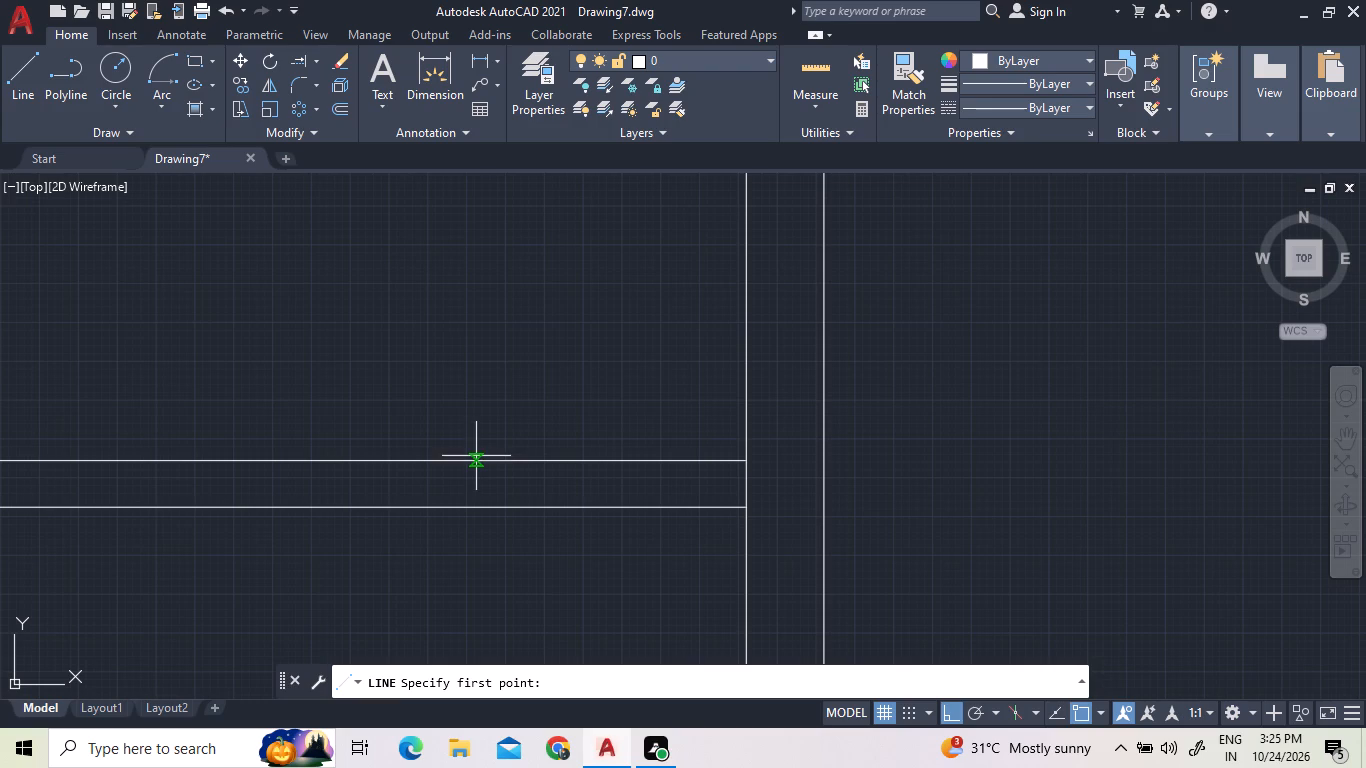
{"action": "left_click", "coordinate": [474, 459]}
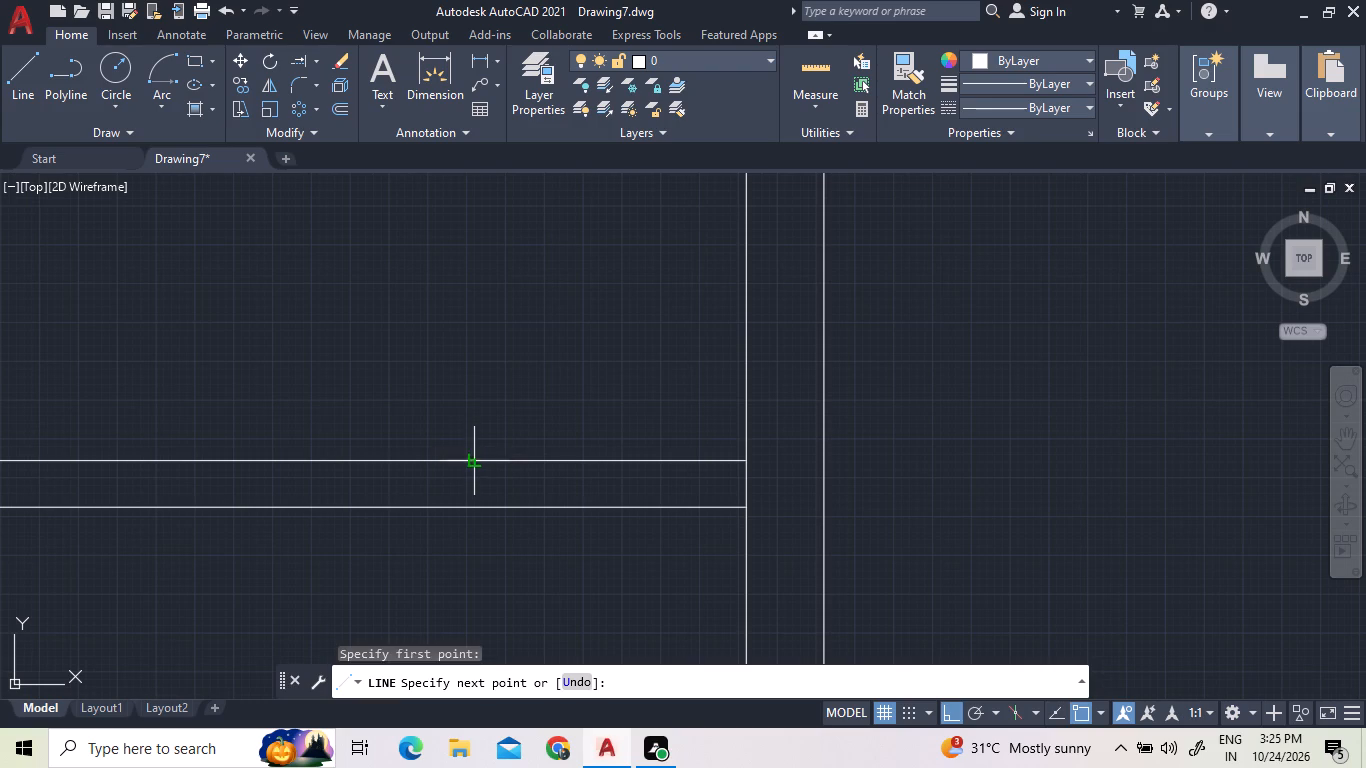
{"action": "left_click", "coordinate": [472, 503]}
{"action": "scroll", "coordinate": [489, 380], "scroll_direction": "down", "scroll_amount": 2}
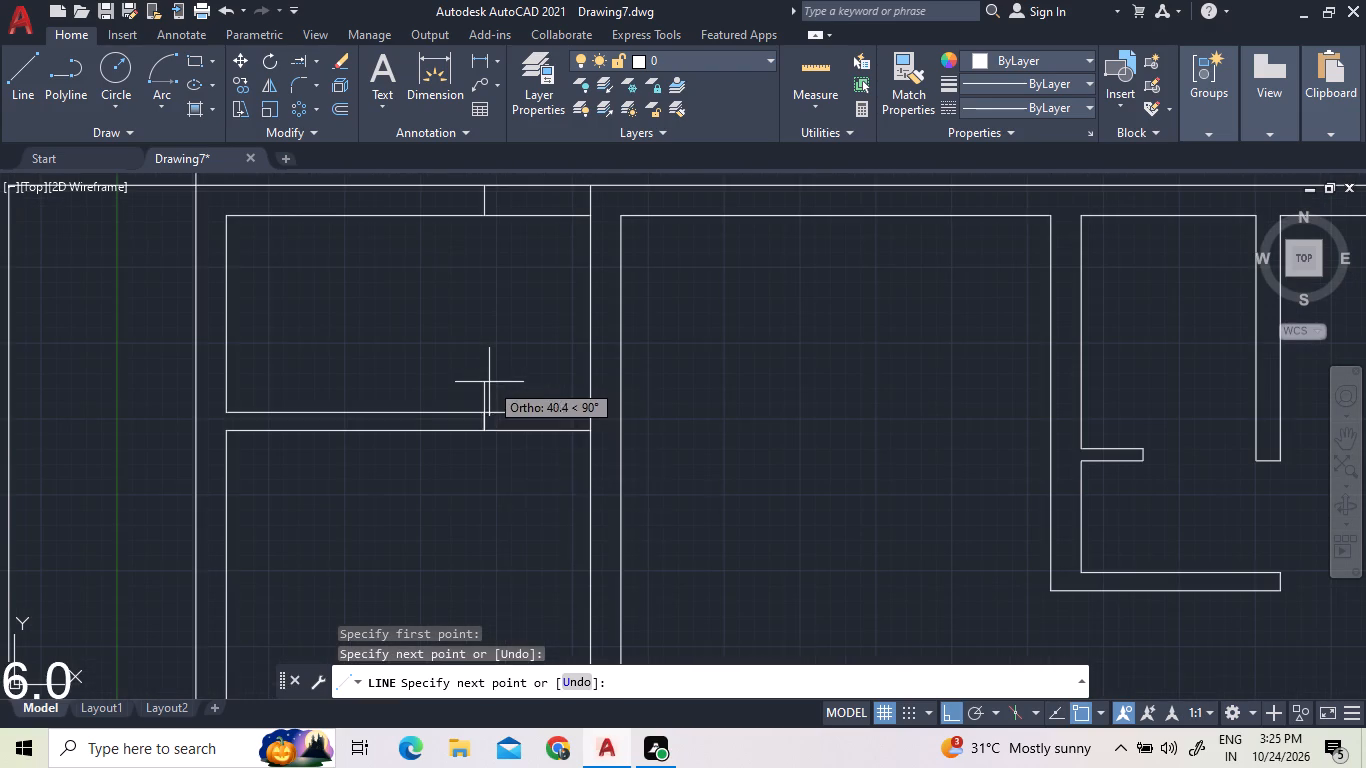
{"action": "right_click", "coordinate": [489, 384]}
{"action": "left_click", "coordinate": [502, 394]}
{"action": "scroll", "coordinate": [571, 333], "scroll_direction": "down", "scroll_amount": 2}
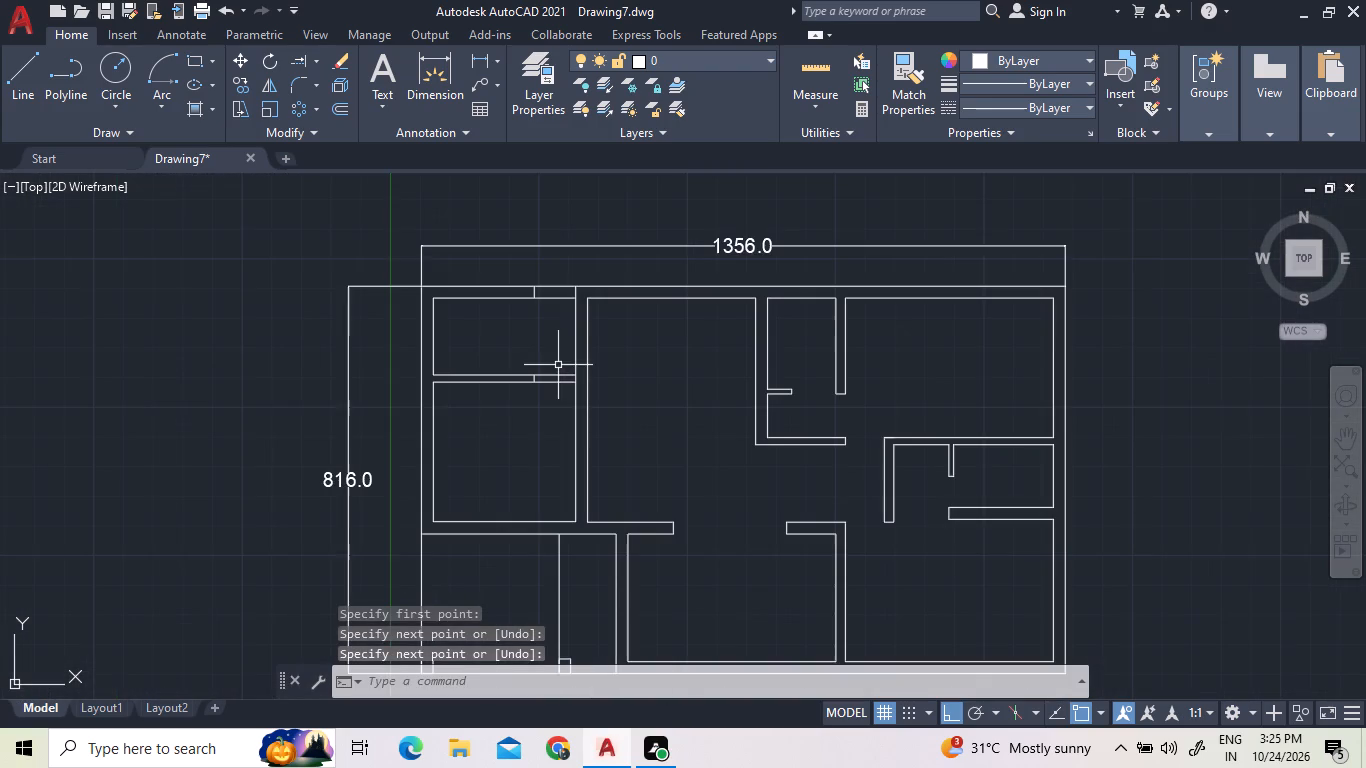
{"action": "scroll", "coordinate": [576, 254], "scroll_direction": "up", "scroll_amount": 1}
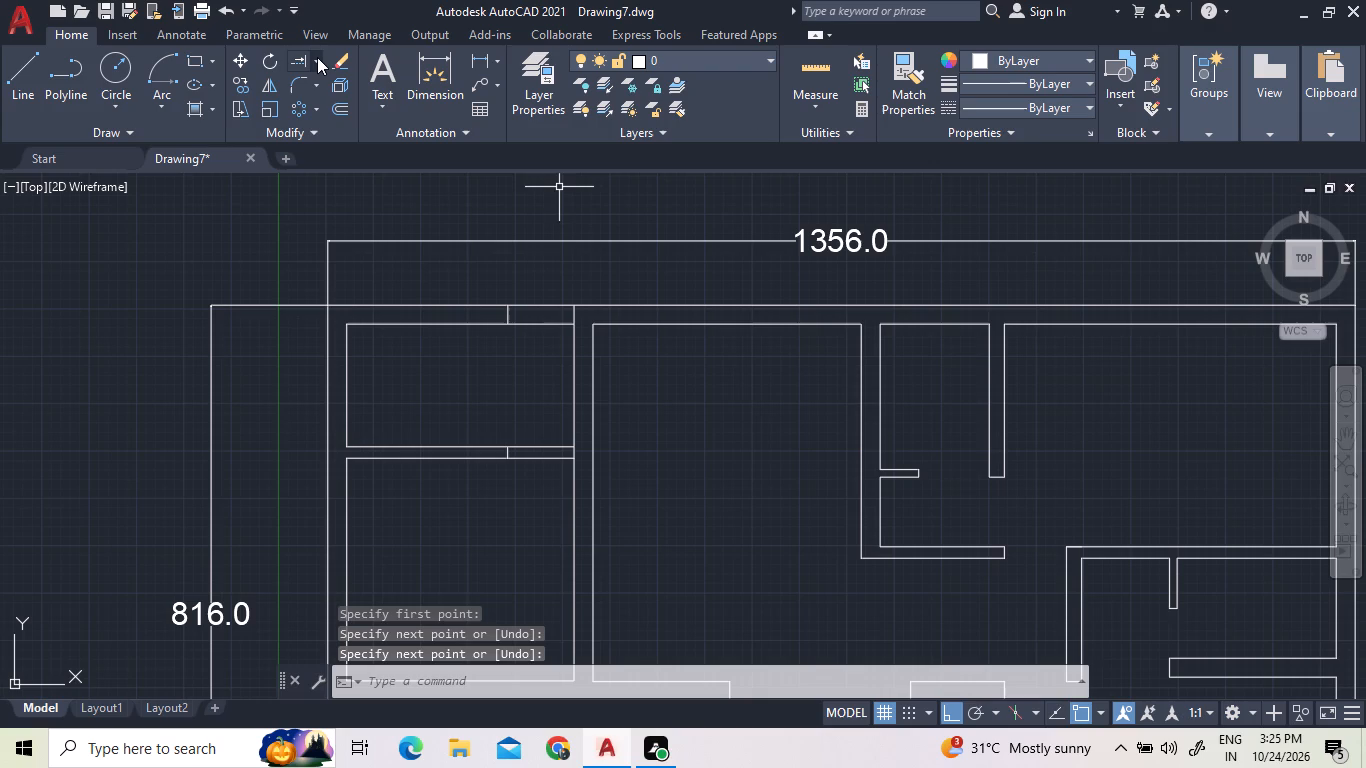
Trim the top outer wall and the partition below it between their short cross lines and the vertical wall, opening both gaps.
{"action": "left_click", "coordinate": [317, 57]}
{"action": "left_click", "coordinate": [317, 81]}
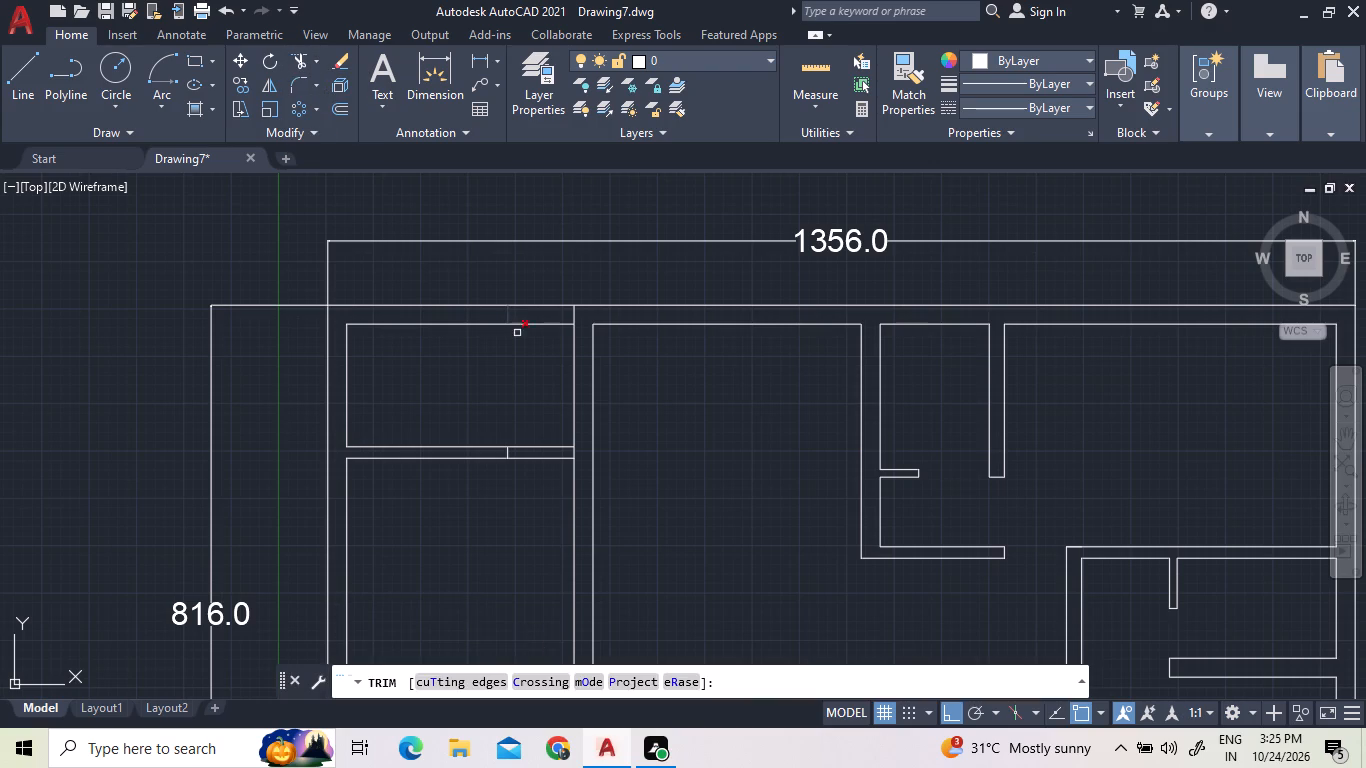
{"action": "left_click", "coordinate": [544, 351]}
{"action": "left_click", "coordinate": [542, 279]}
{"action": "left_click", "coordinate": [541, 395]}
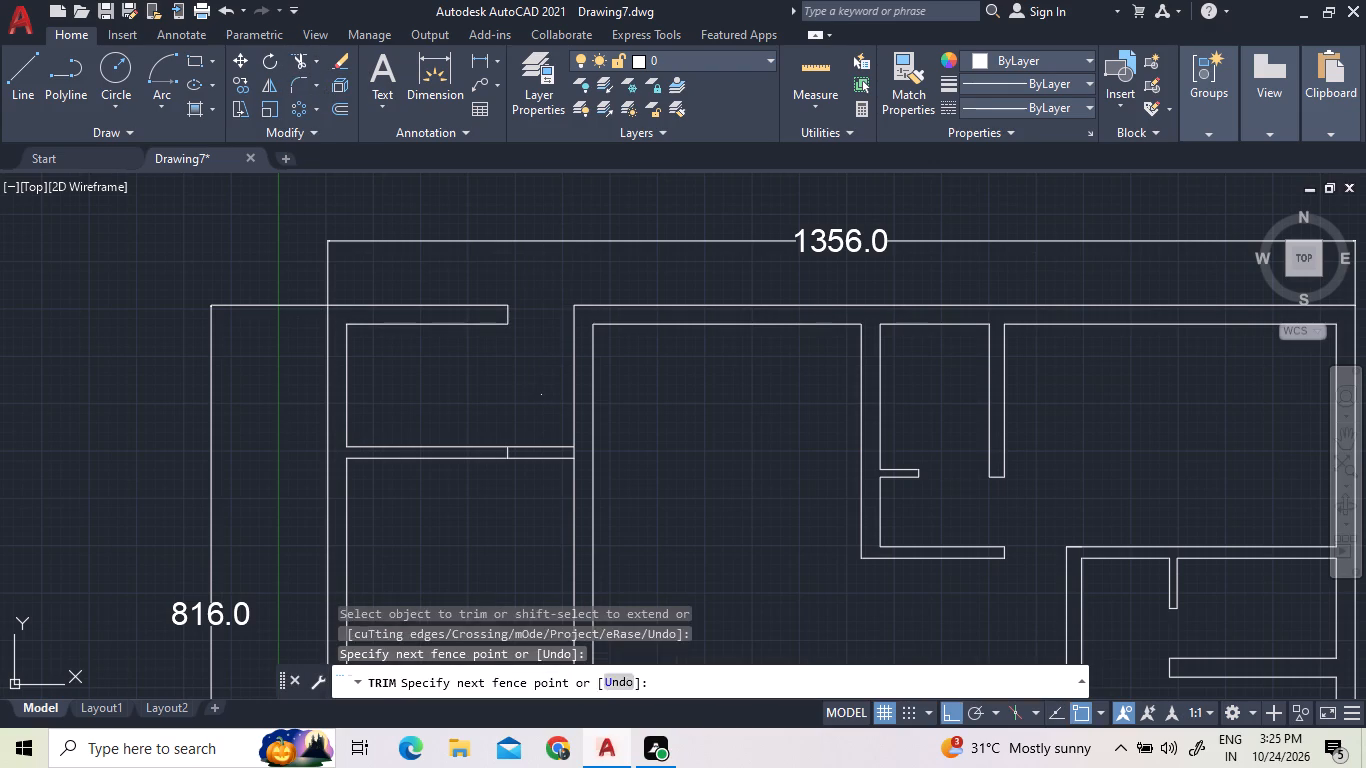
{"action": "left_click", "coordinate": [535, 519]}
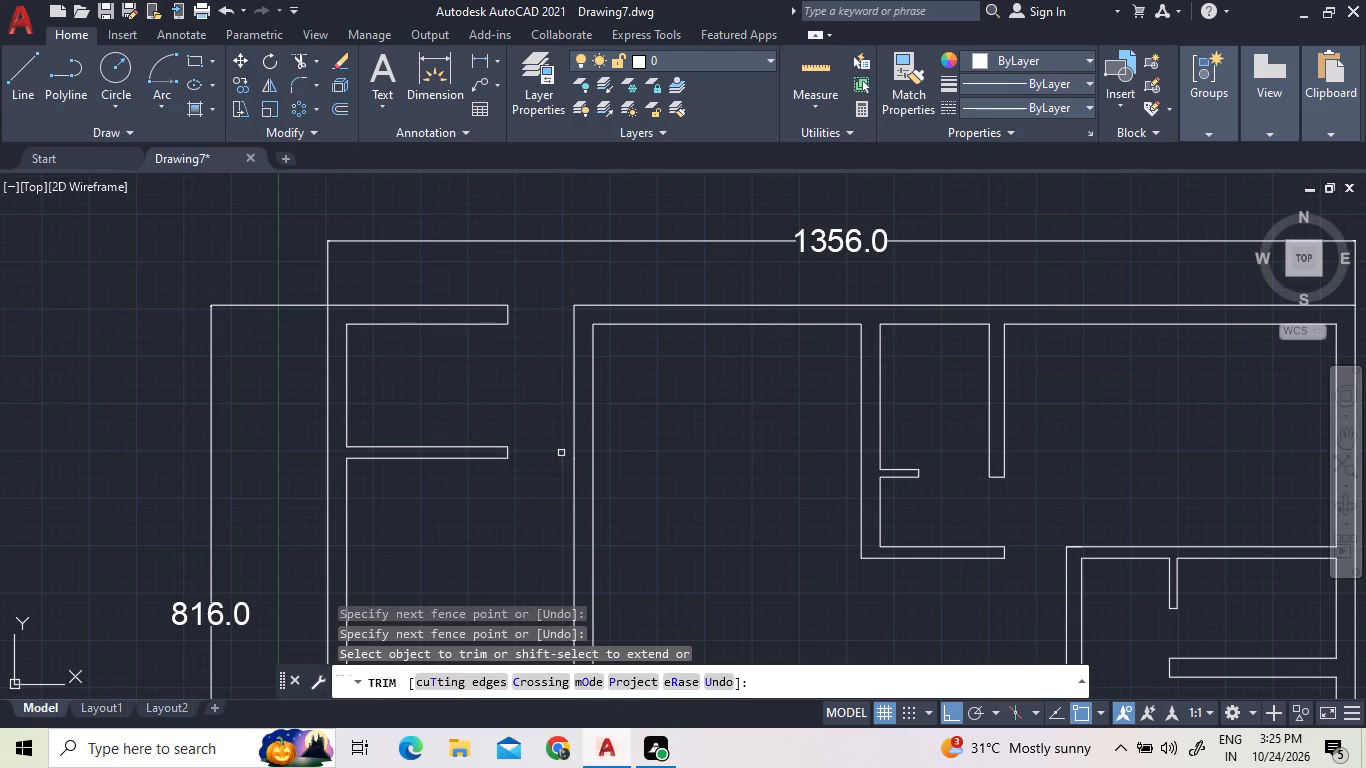
Draw a short horizontal line across the vertical wall bordering the upper-left rooms, a little below the trimmed partition.
{"action": "scroll", "coordinate": [527, 381], "scroll_direction": "down", "scroll_amount": 1}
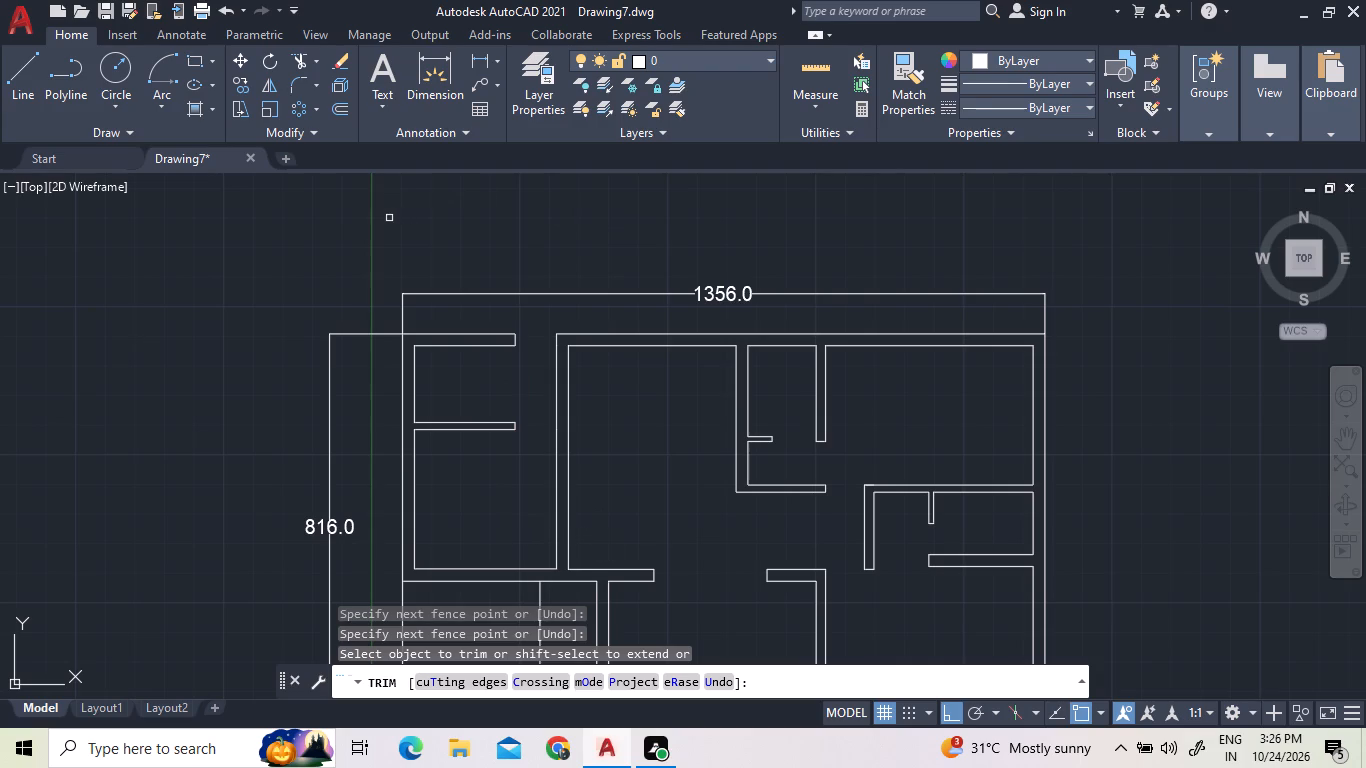
{"action": "left_click", "coordinate": [12, 72]}
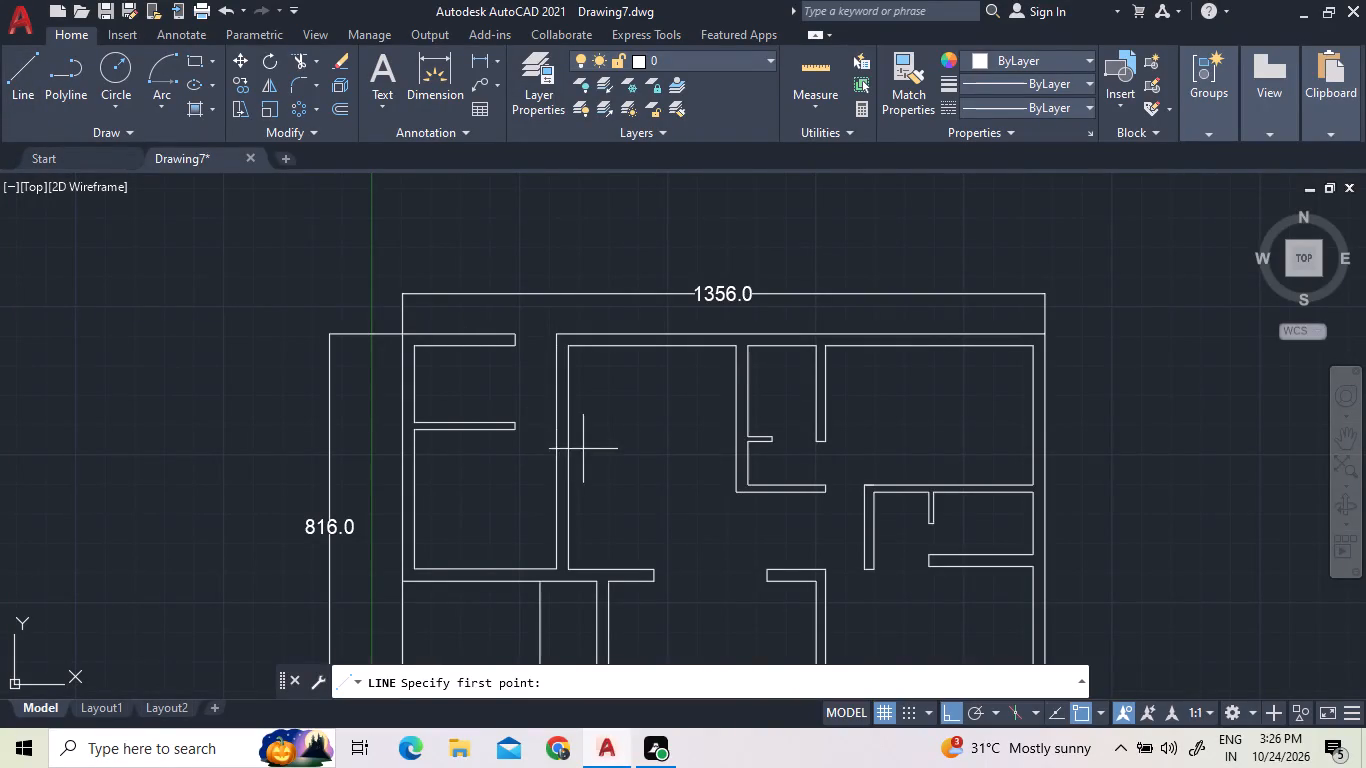
{"action": "scroll", "coordinate": [563, 461], "scroll_direction": "up", "scroll_amount": 2}
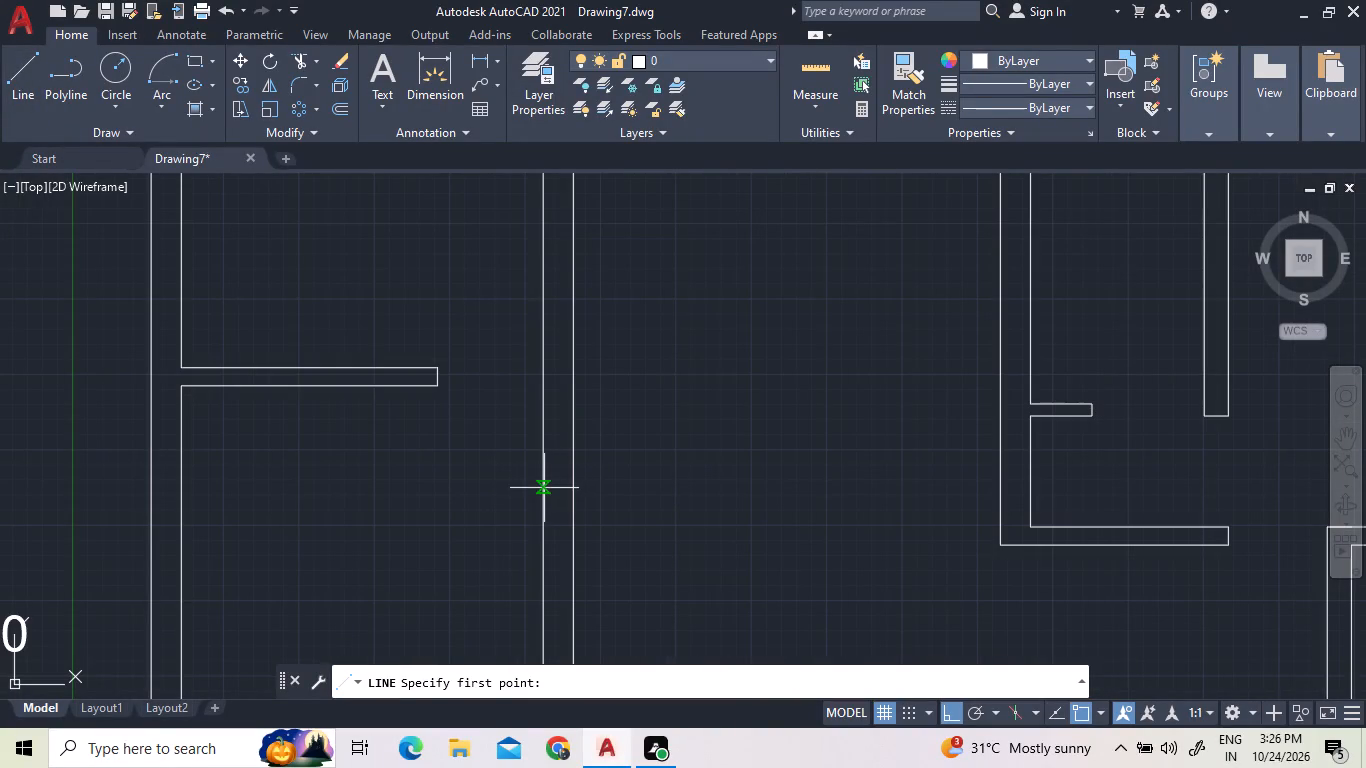
{"action": "left_click", "coordinate": [542, 493]}
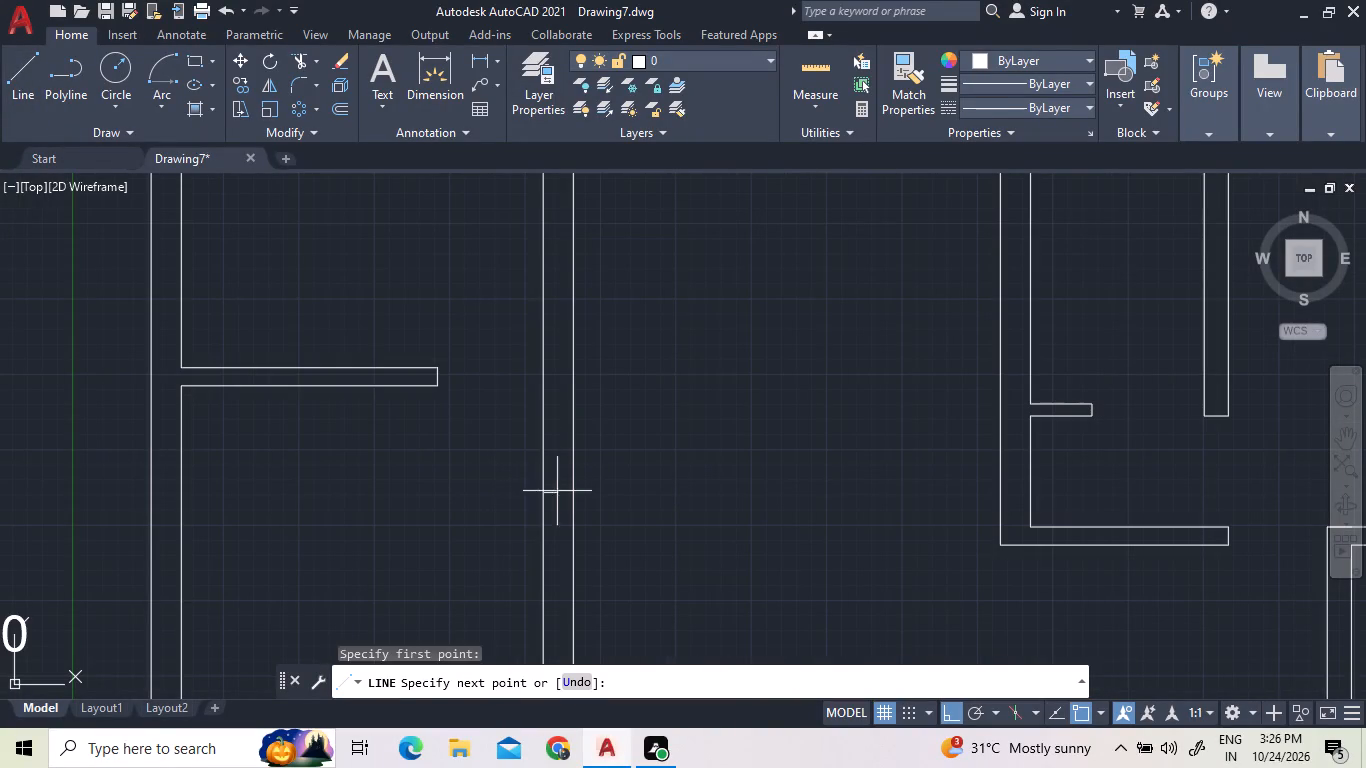
{"action": "left_click", "coordinate": [569, 488]}
{"action": "right_click", "coordinate": [741, 421]}
{"action": "left_click", "coordinate": [755, 435]}
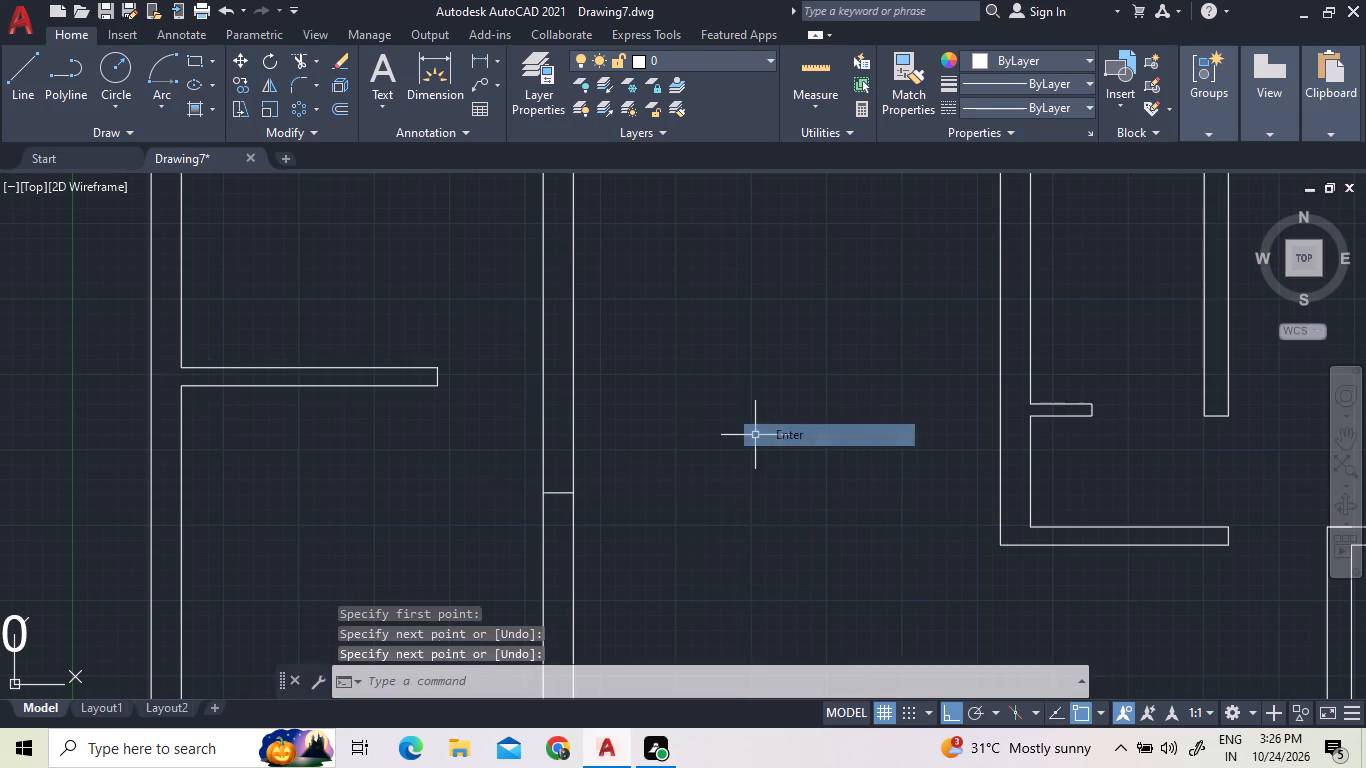
Trim both lines of that vertical wall from the short cross line down to the horizontal wall.
{"action": "scroll", "coordinate": [775, 517], "scroll_direction": "down", "scroll_amount": 3}
{"action": "middle_click_drag", "start_coordinate": [771, 518], "coordinate": [697, 446]}
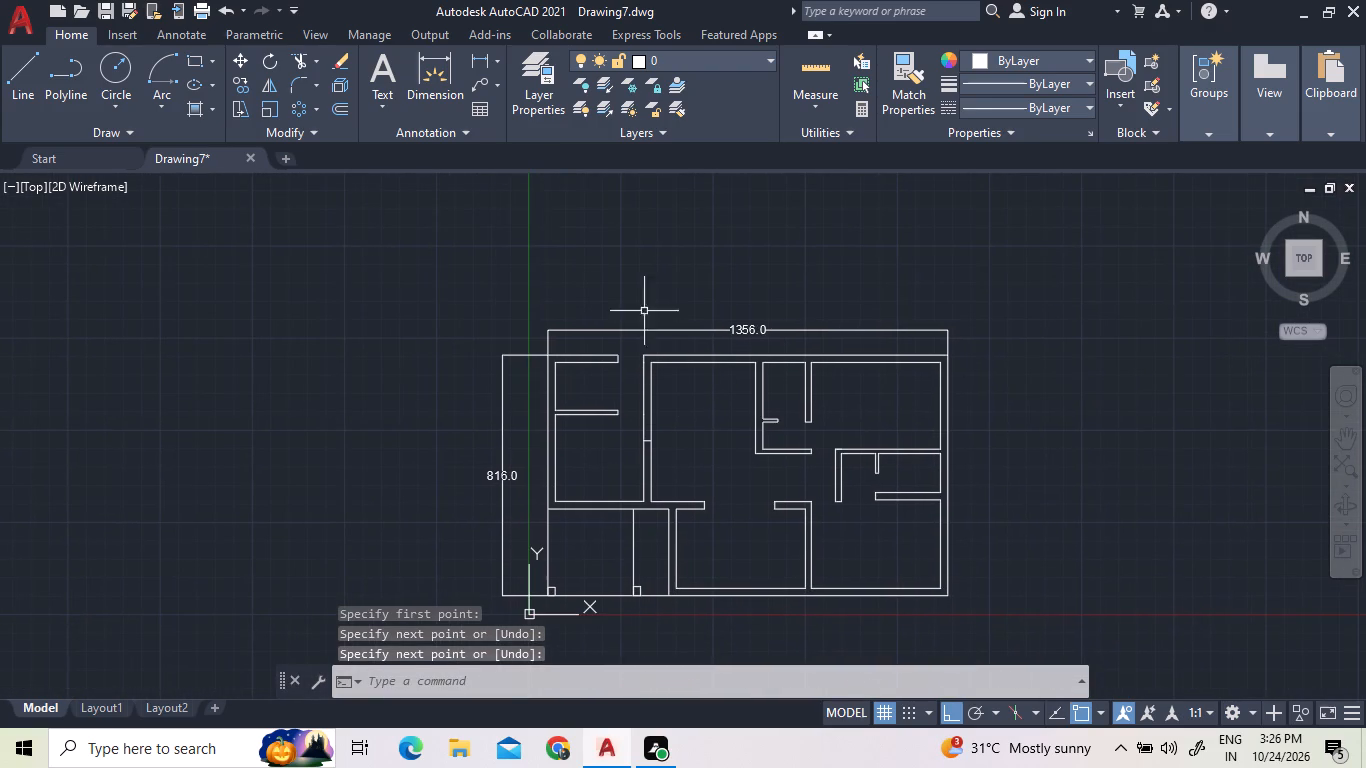
{"action": "left_click", "coordinate": [302, 55]}
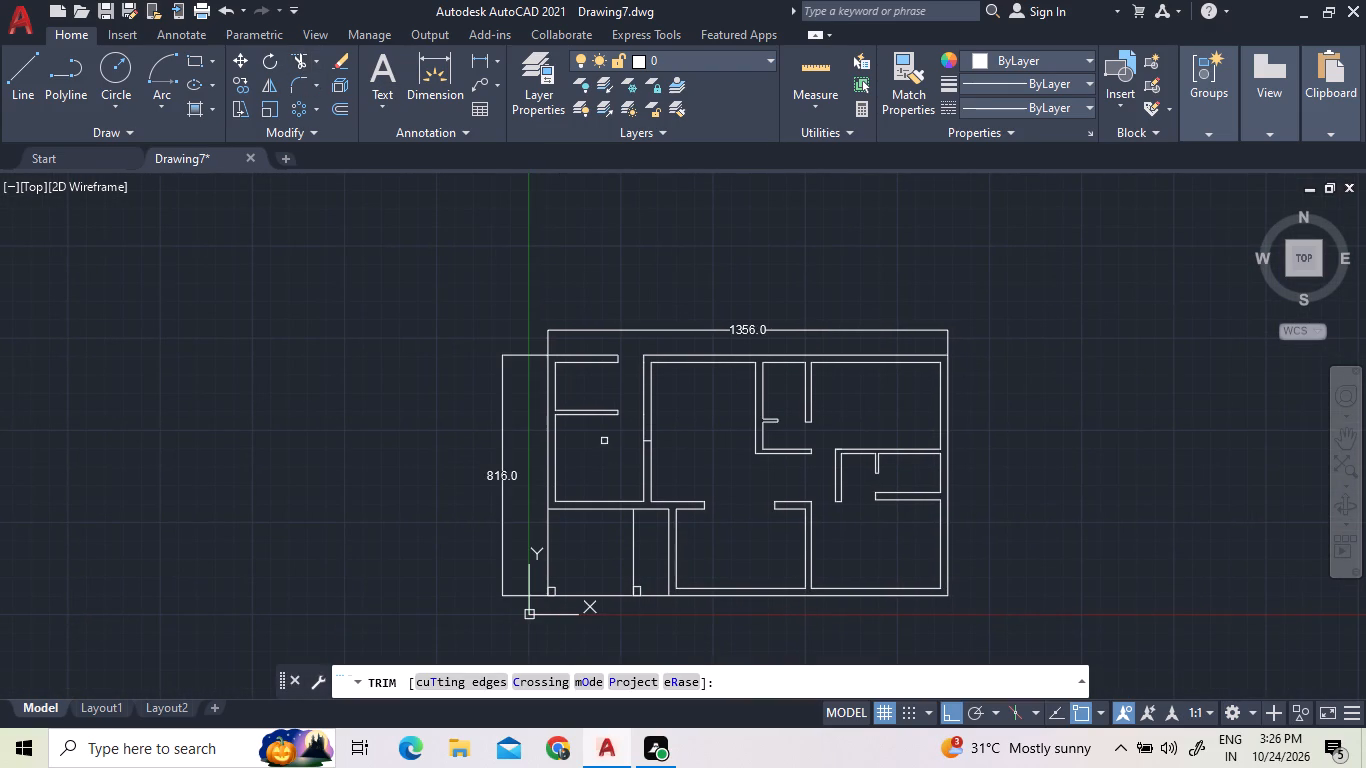
{"action": "left_click", "coordinate": [647, 453]}
{"action": "left_click", "coordinate": [624, 455]}
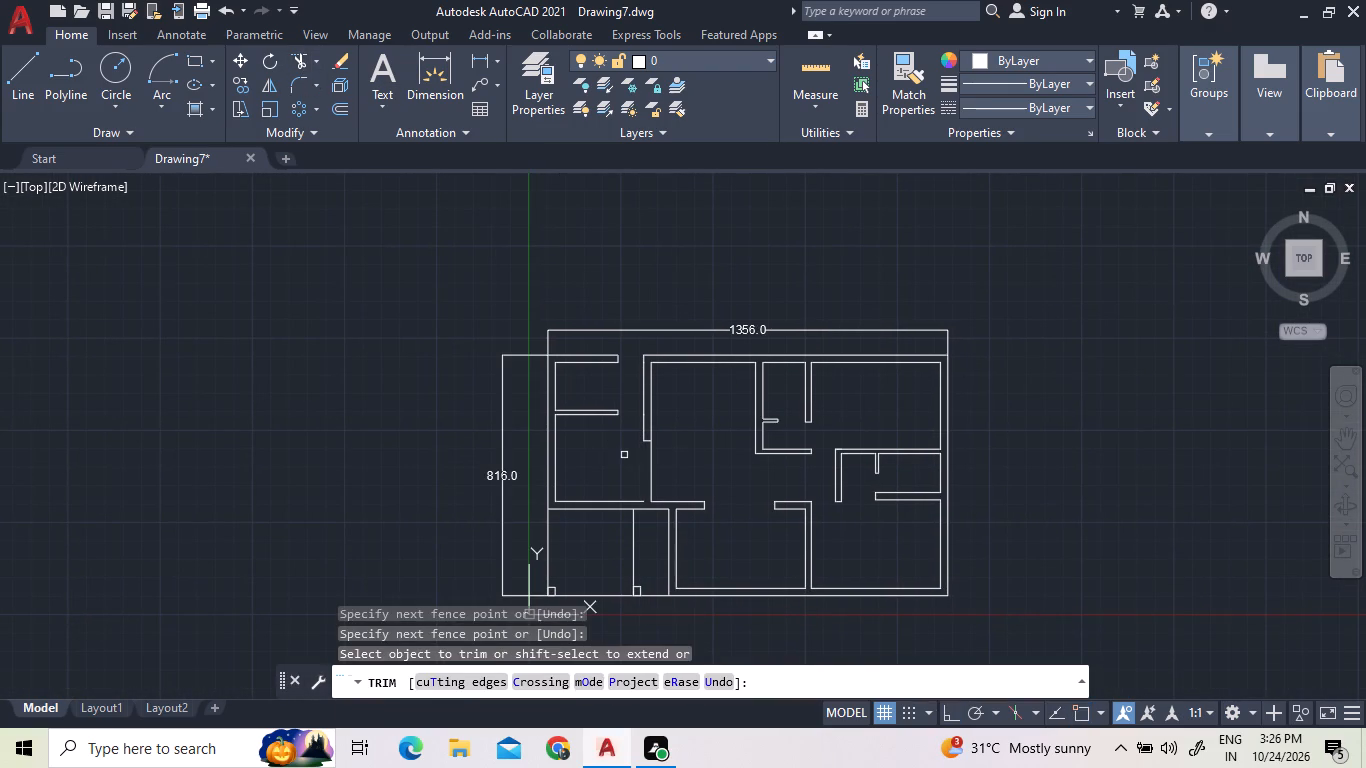
{"action": "left_click", "coordinate": [624, 455]}
{"action": "left_click", "coordinate": [648, 460]}
{"action": "left_click", "coordinate": [667, 460]}
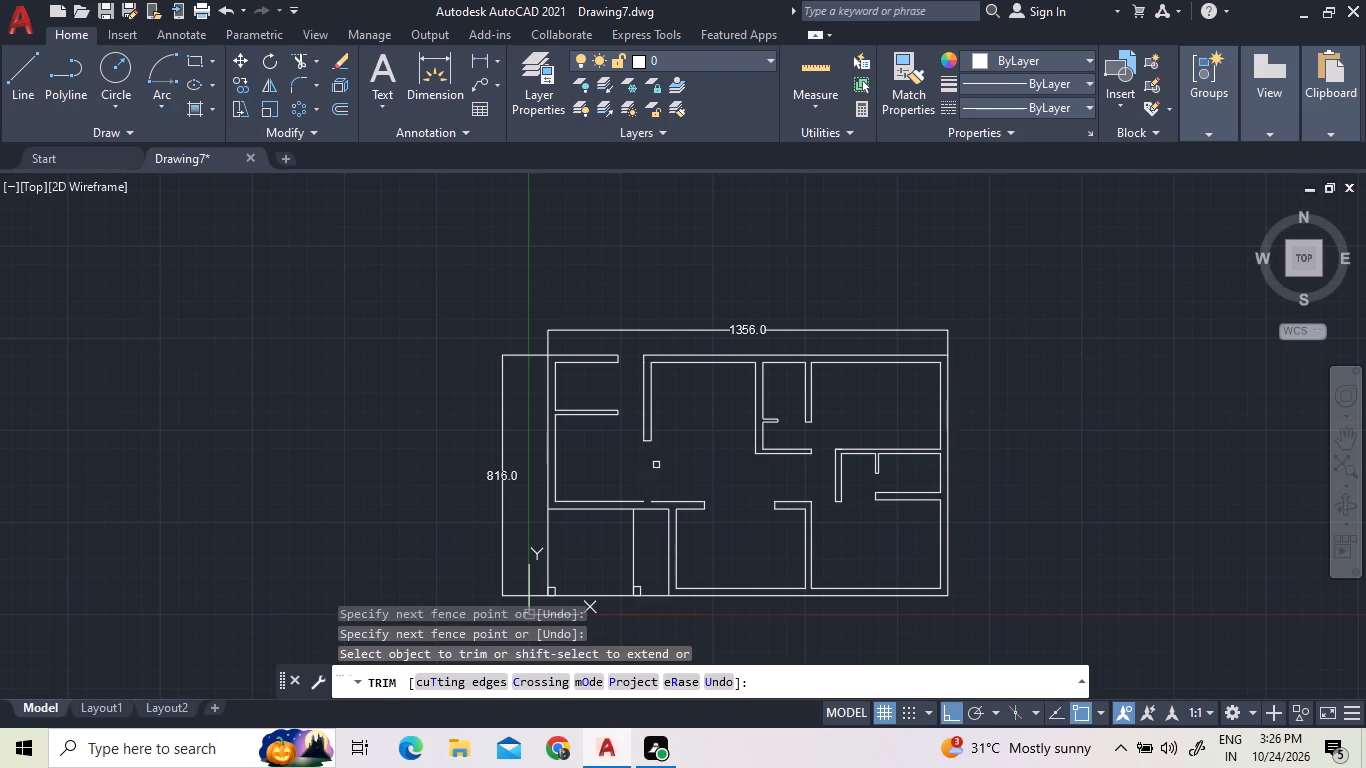
{"action": "right_click", "coordinate": [650, 470]}
{"action": "left_click", "coordinate": [721, 197]}
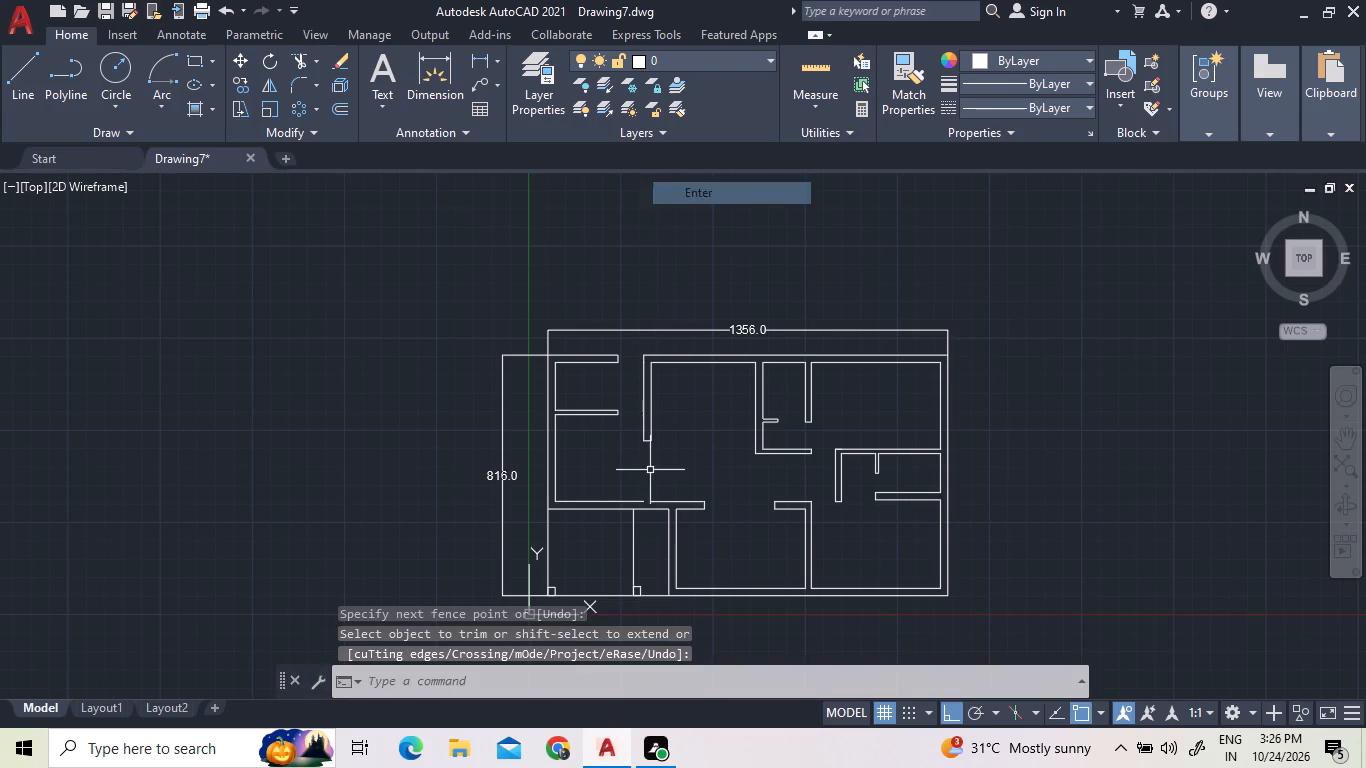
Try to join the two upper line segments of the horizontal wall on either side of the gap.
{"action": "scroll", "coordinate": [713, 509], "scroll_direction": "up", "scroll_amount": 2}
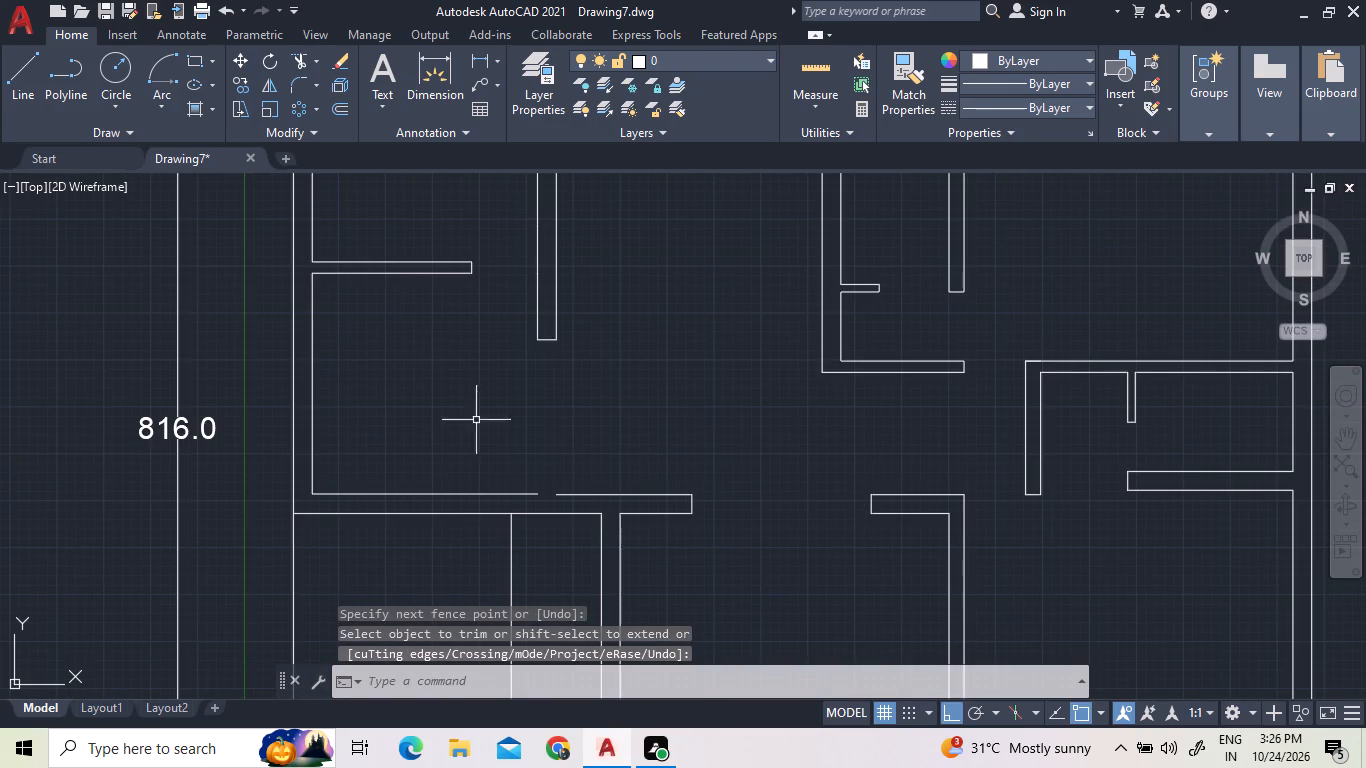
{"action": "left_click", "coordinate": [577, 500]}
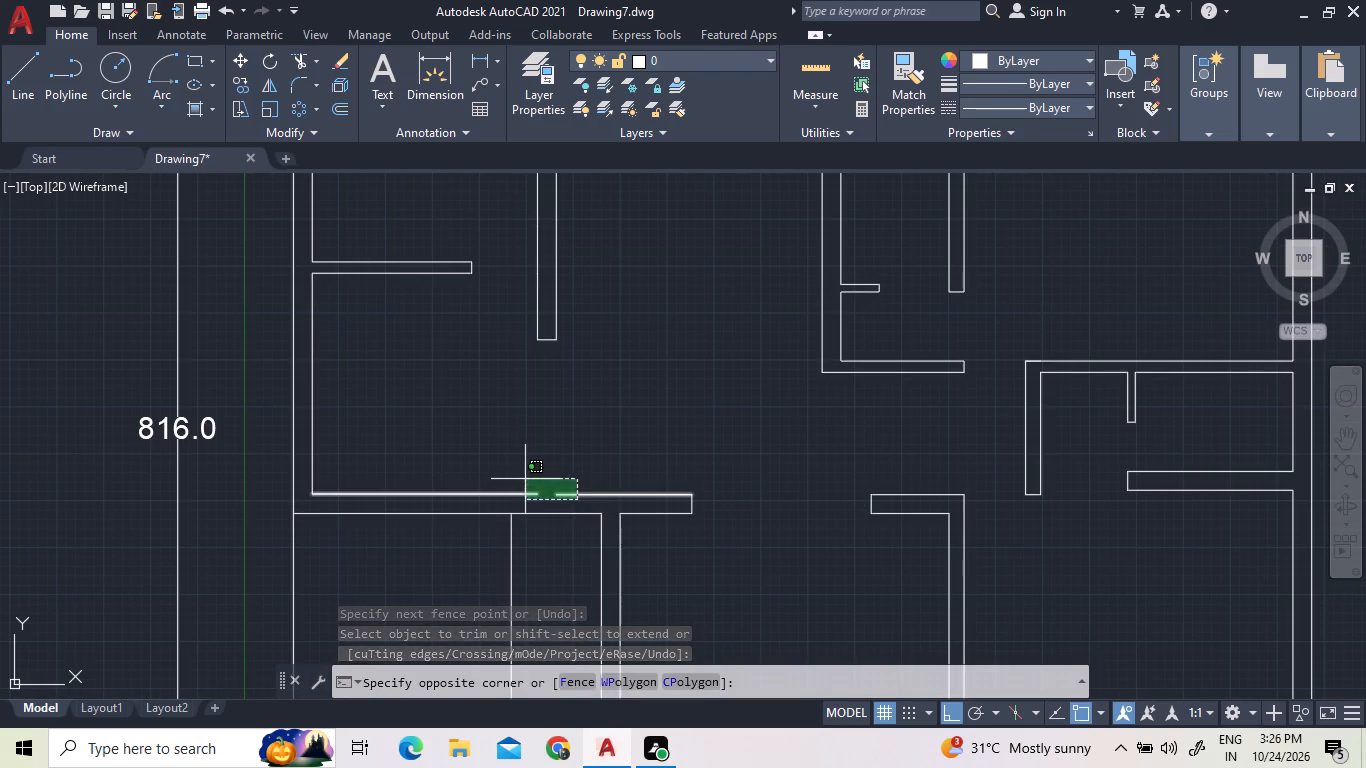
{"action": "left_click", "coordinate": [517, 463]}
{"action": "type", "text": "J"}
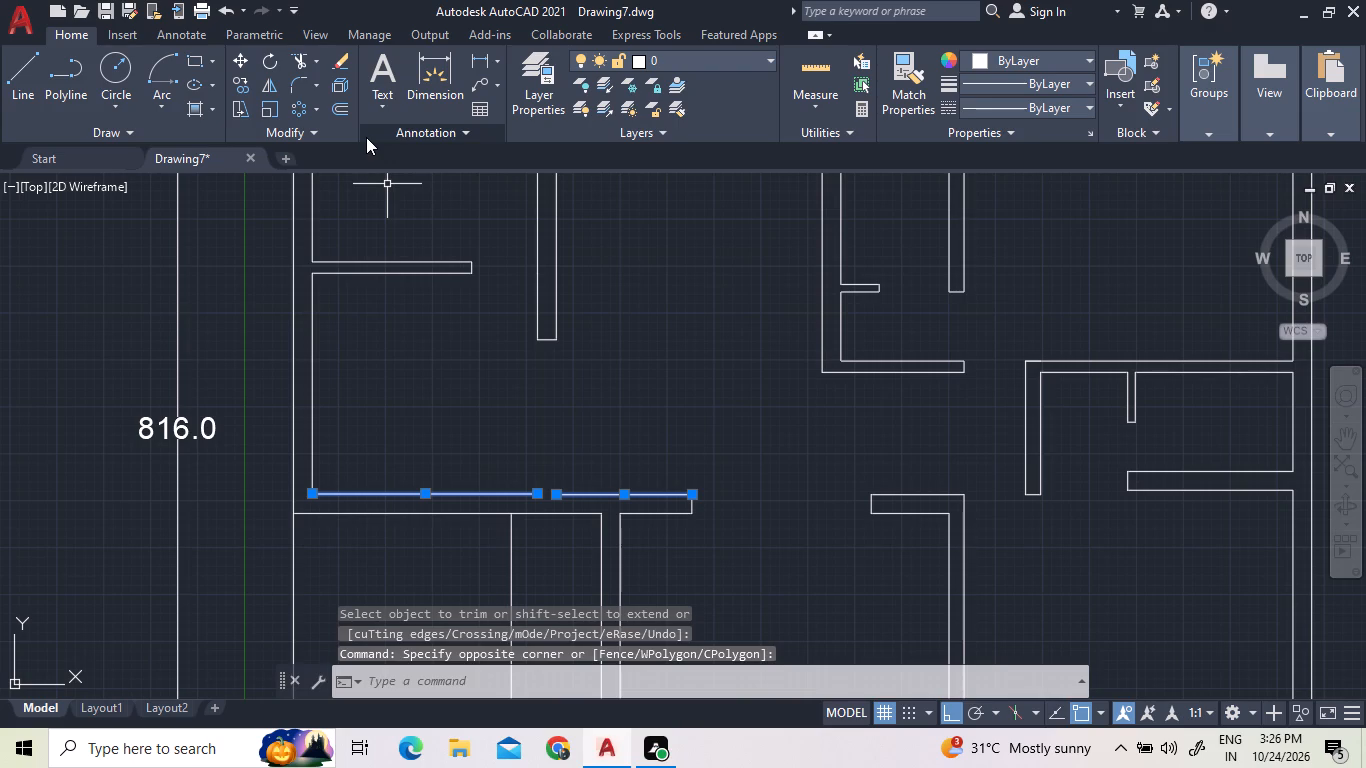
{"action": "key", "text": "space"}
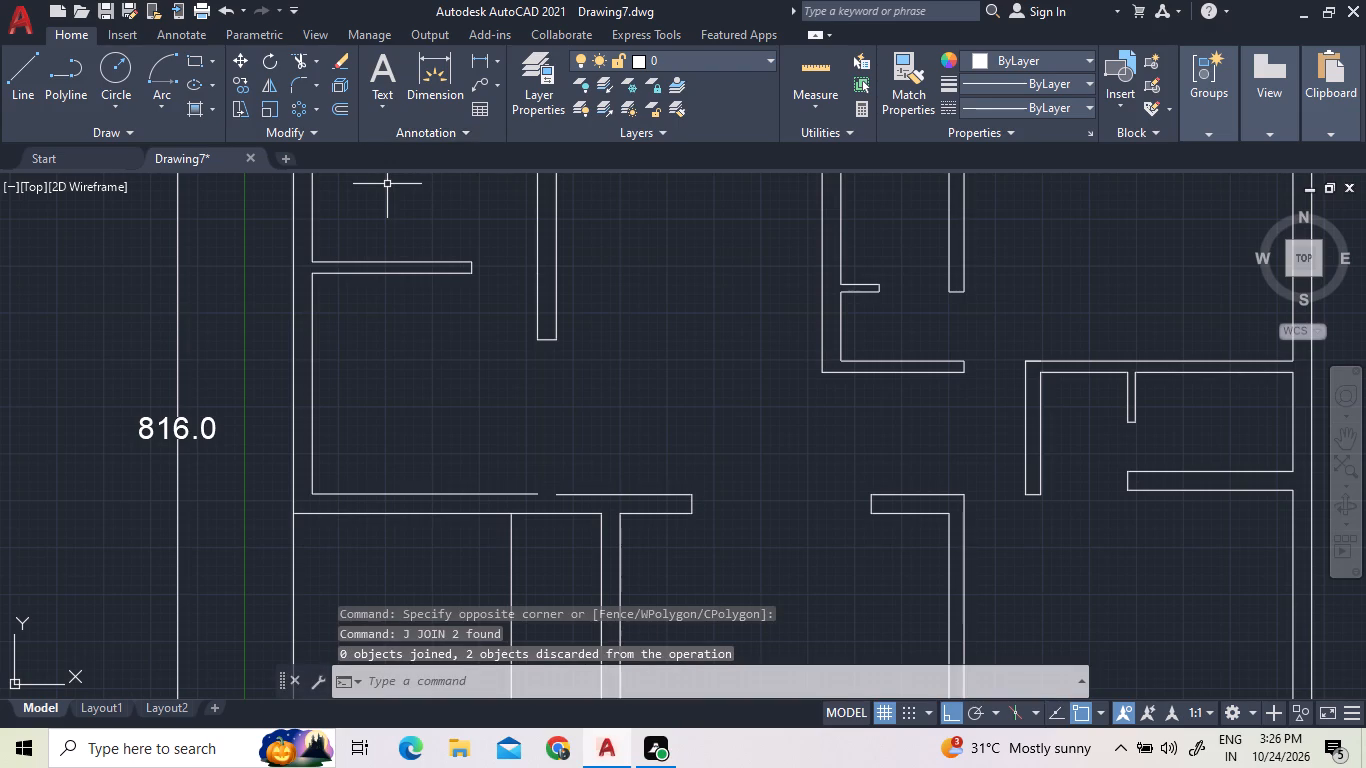
Extend the left upper line of the horizontal wall across the gap to the vertical partition beside the right-hand rooms.
{"action": "left_click", "coordinate": [315, 67]}
{"action": "left_click", "coordinate": [336, 137]}
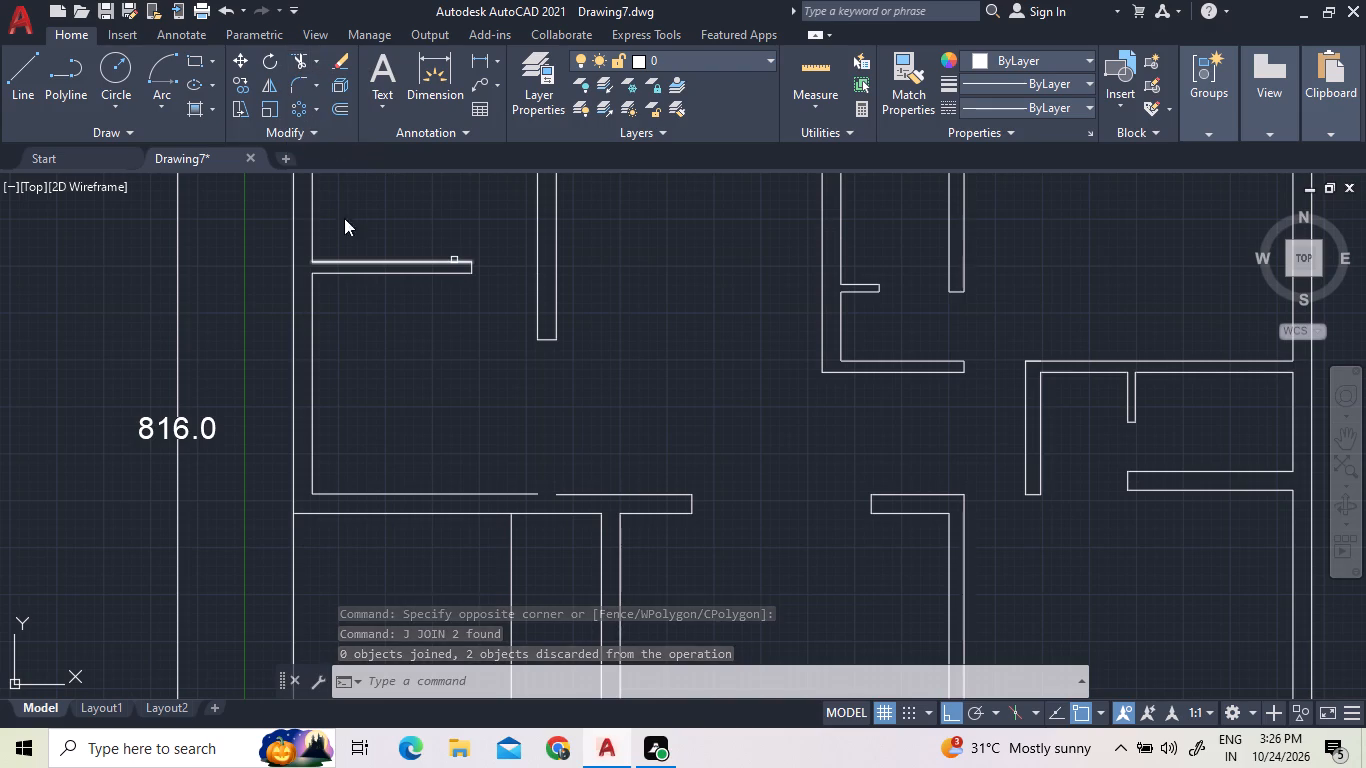
{"action": "left_click", "coordinate": [525, 494]}
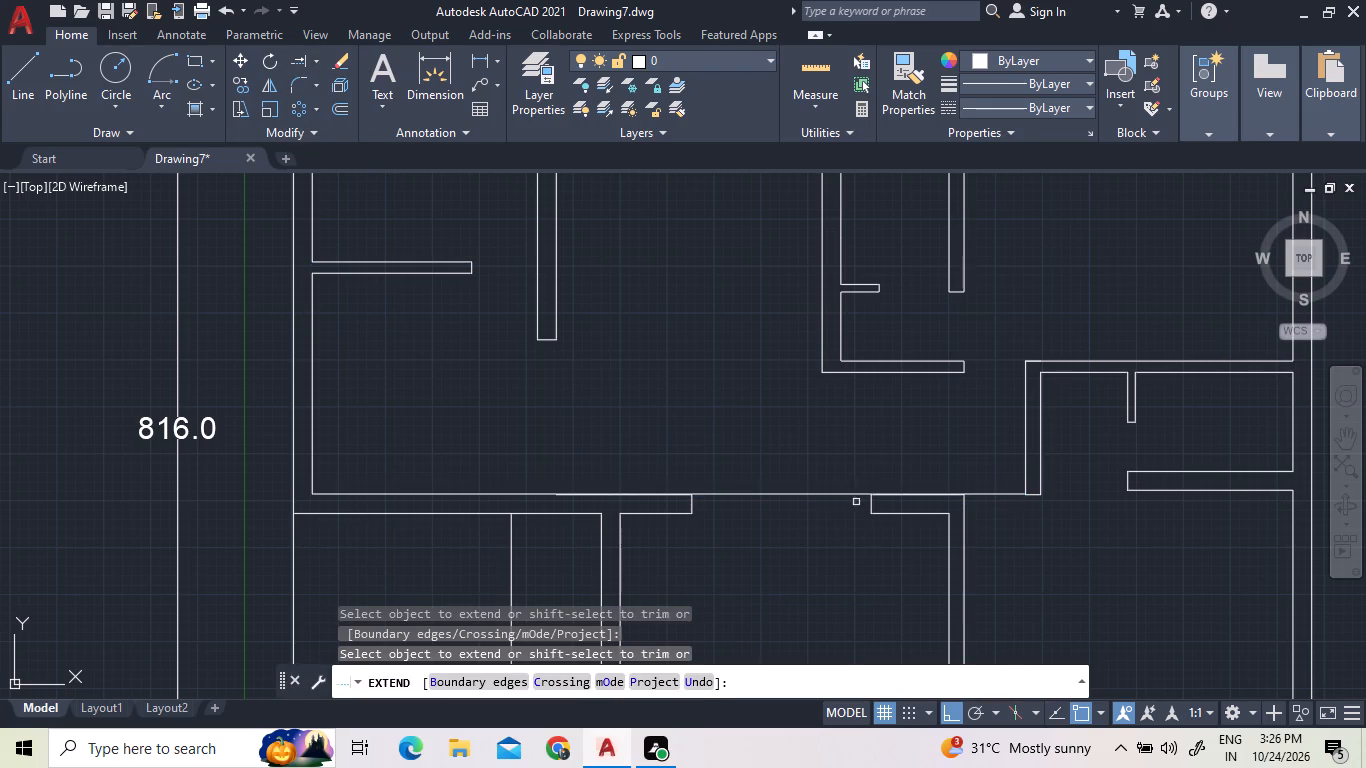
{"action": "right_click", "coordinate": [836, 442]}
{"action": "left_click", "coordinate": [851, 454]}
Erase the two nearly overlapping wall segments just below the extended line, one above each wall stub of the bottom-middle room.
{"action": "scroll", "coordinate": [635, 483], "scroll_direction": "up", "scroll_amount": 3}
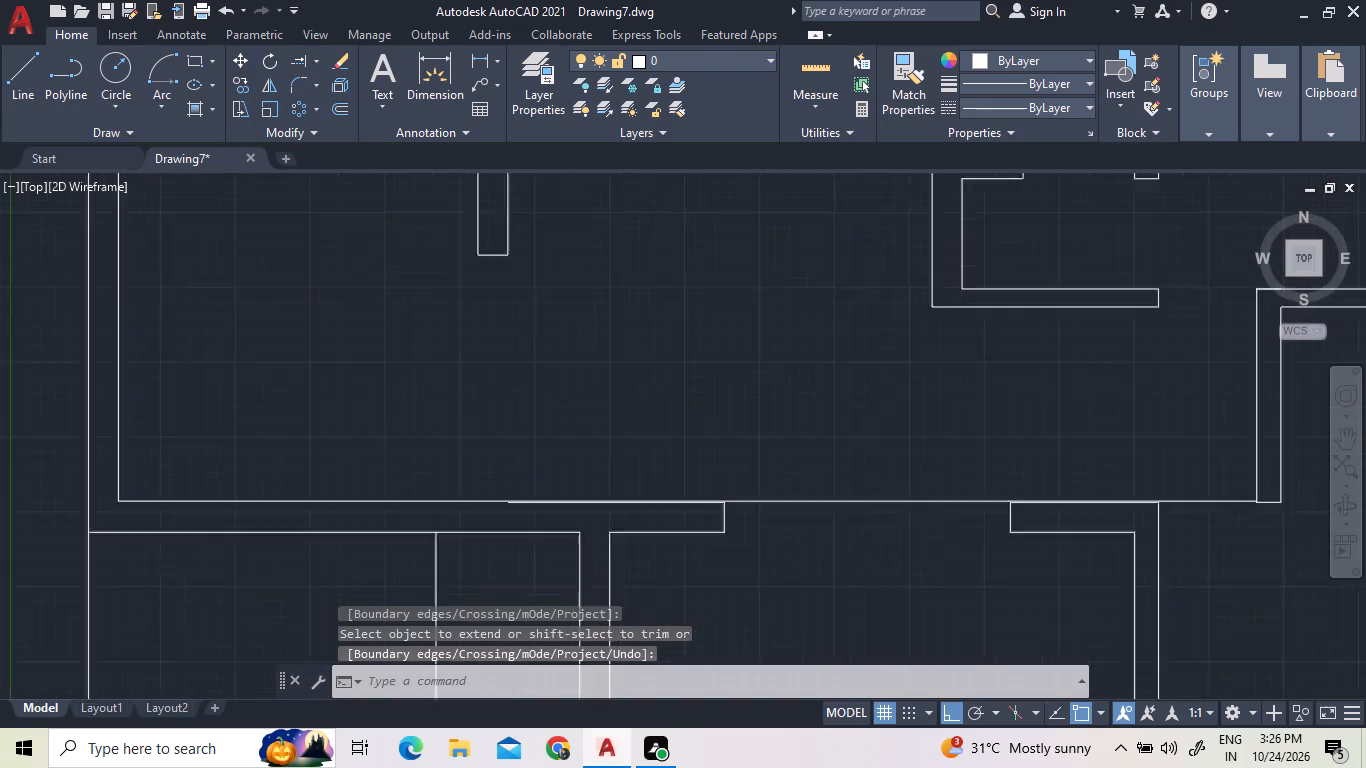
{"action": "left_click", "coordinate": [568, 534]}
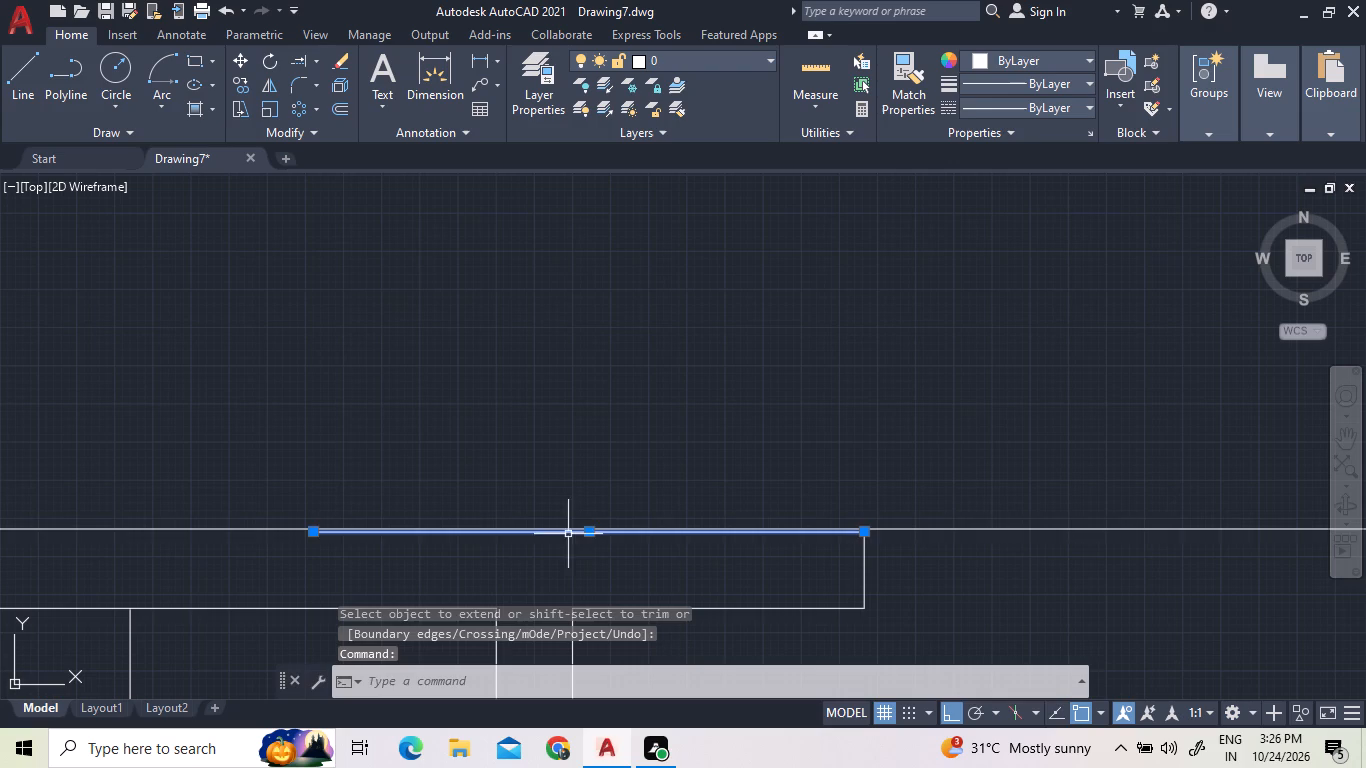
{"action": "key", "text": "Delete"}
{"action": "key", "text": "BackSpace"}
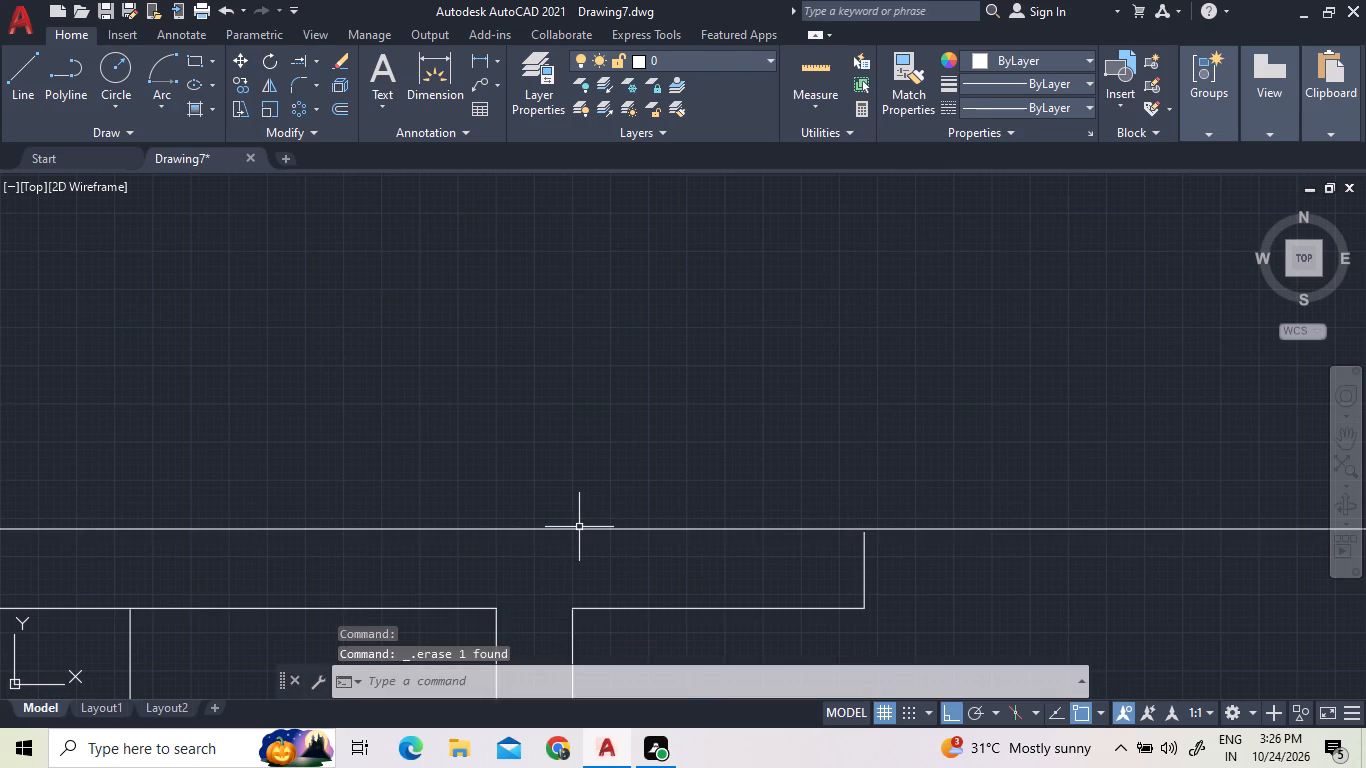
{"action": "scroll", "coordinate": [659, 482], "scroll_direction": "down", "scroll_amount": 4}
{"action": "scroll", "coordinate": [843, 502], "scroll_direction": "up", "scroll_amount": 4}
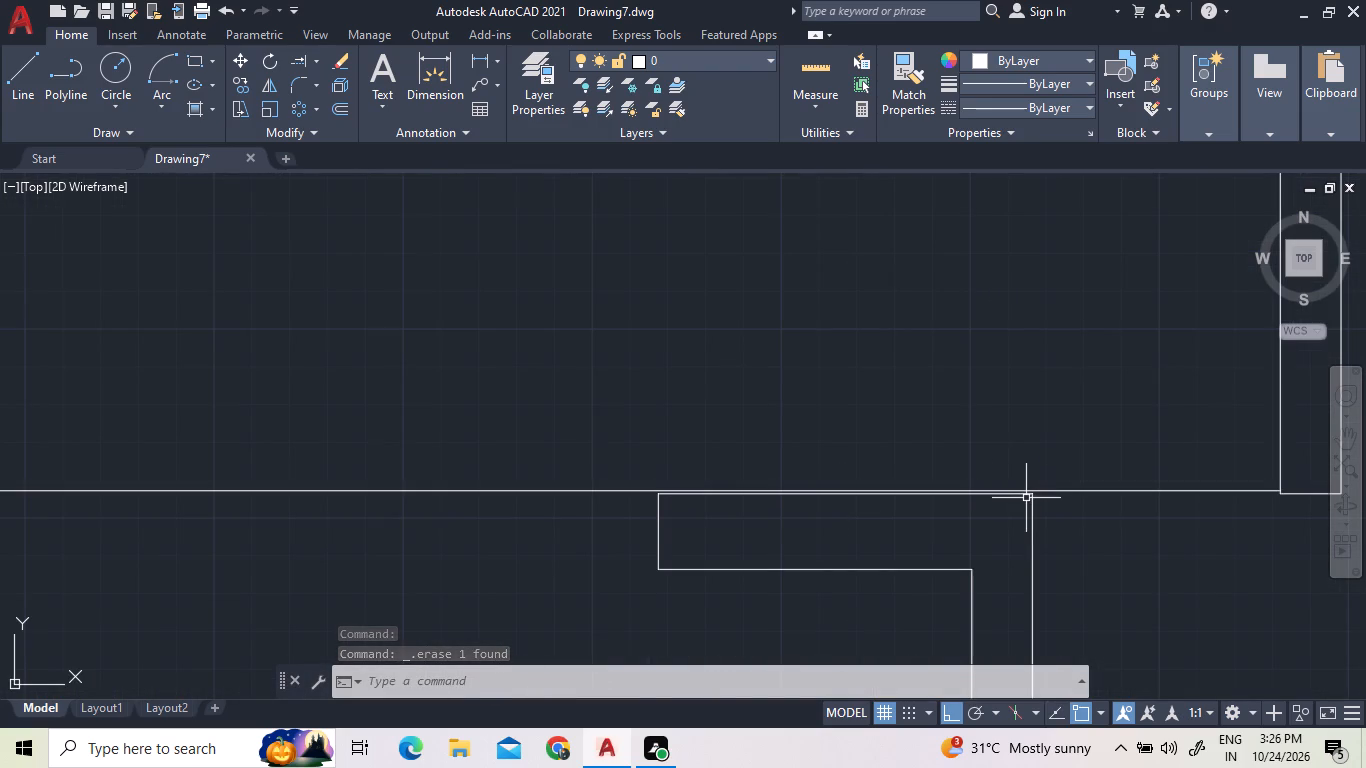
{"action": "scroll", "coordinate": [1026, 490], "scroll_direction": "up", "scroll_amount": 2}
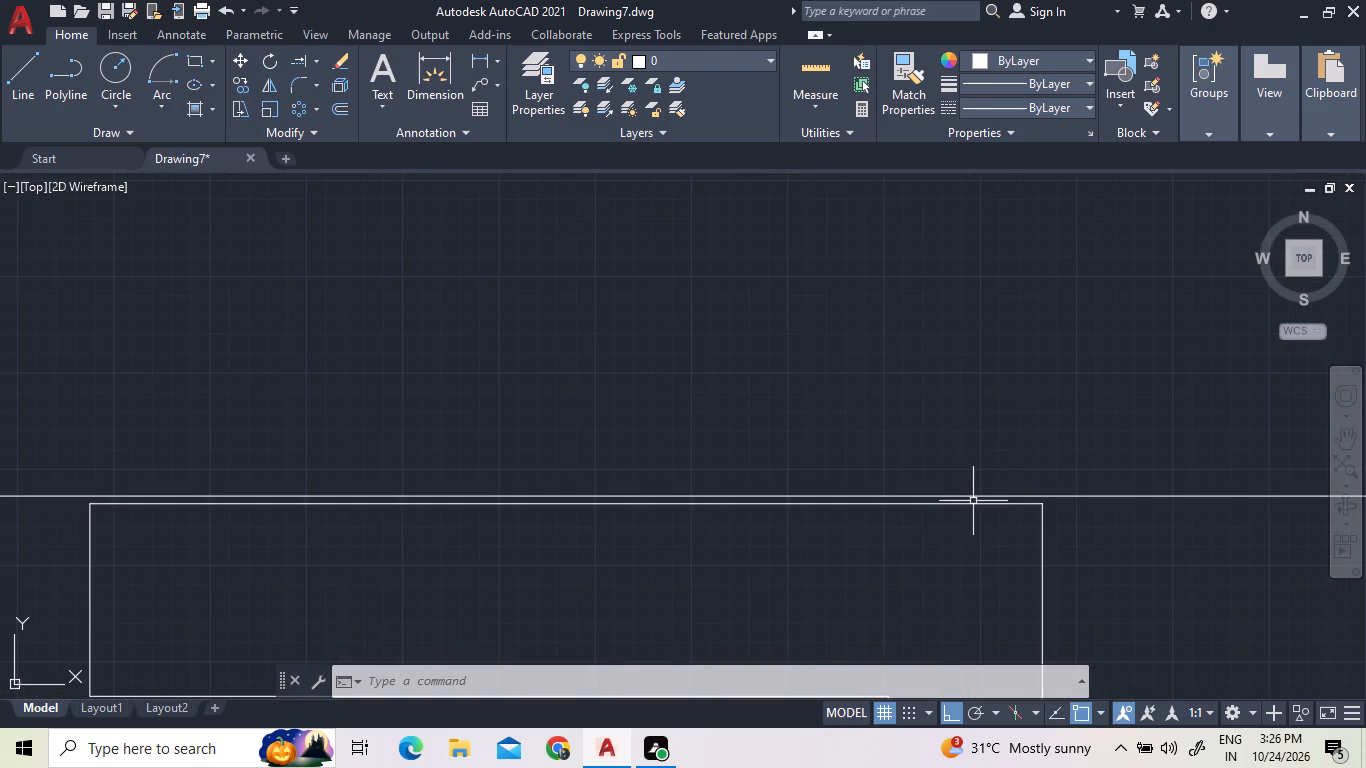
{"action": "left_click", "coordinate": [962, 505]}
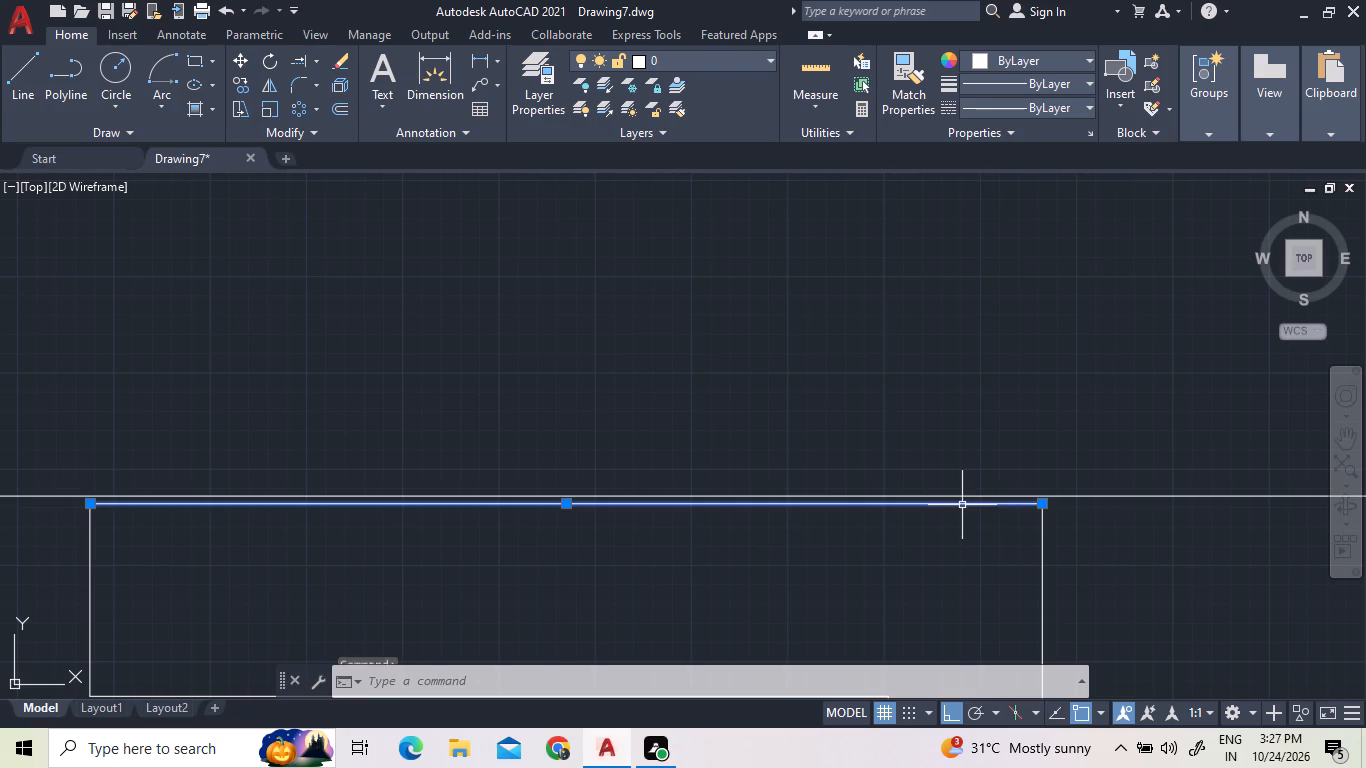
{"action": "key", "text": "Delete"}
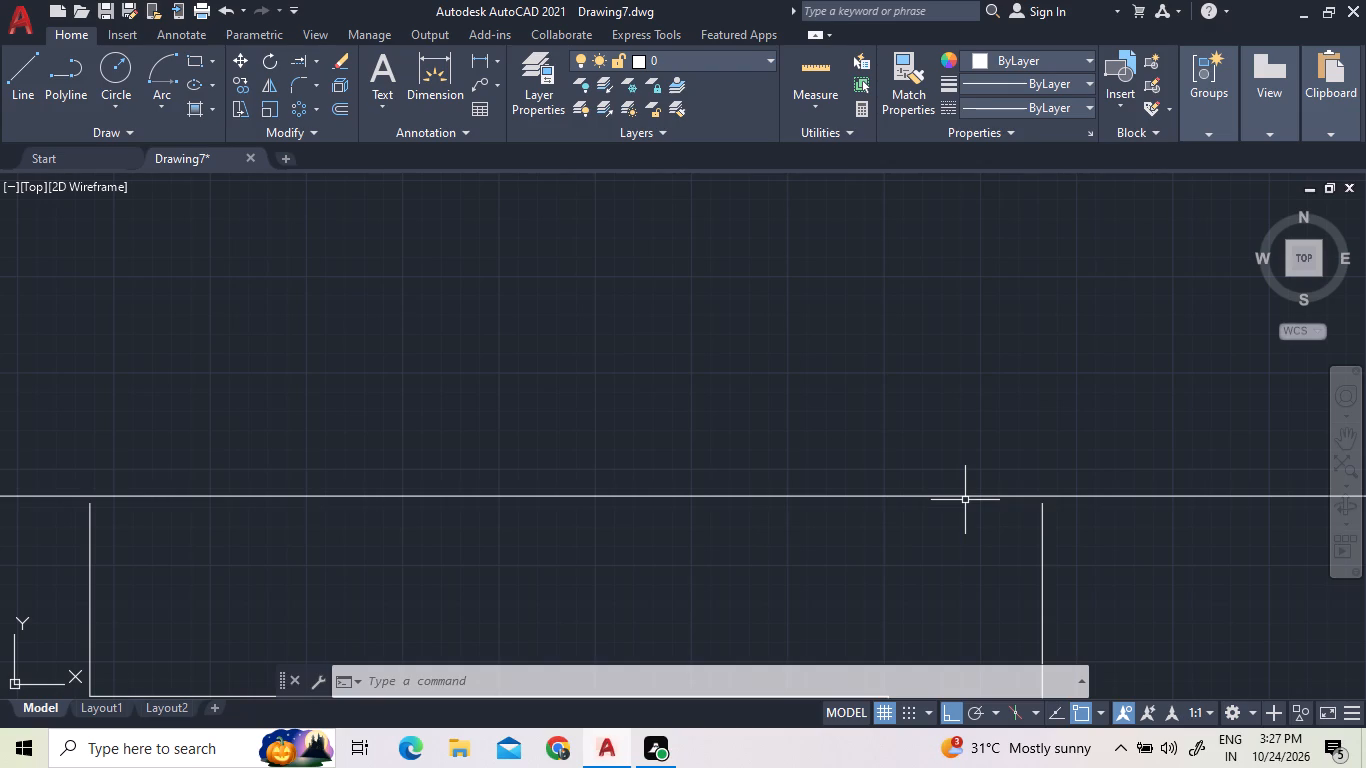
Erase the short end line closing the bottom of the vertical partition where the extended line meets it.
{"action": "scroll", "coordinate": [747, 355], "scroll_direction": "down", "scroll_amount": 4}
{"action": "scroll", "coordinate": [995, 382], "scroll_direction": "up", "scroll_amount": 2}
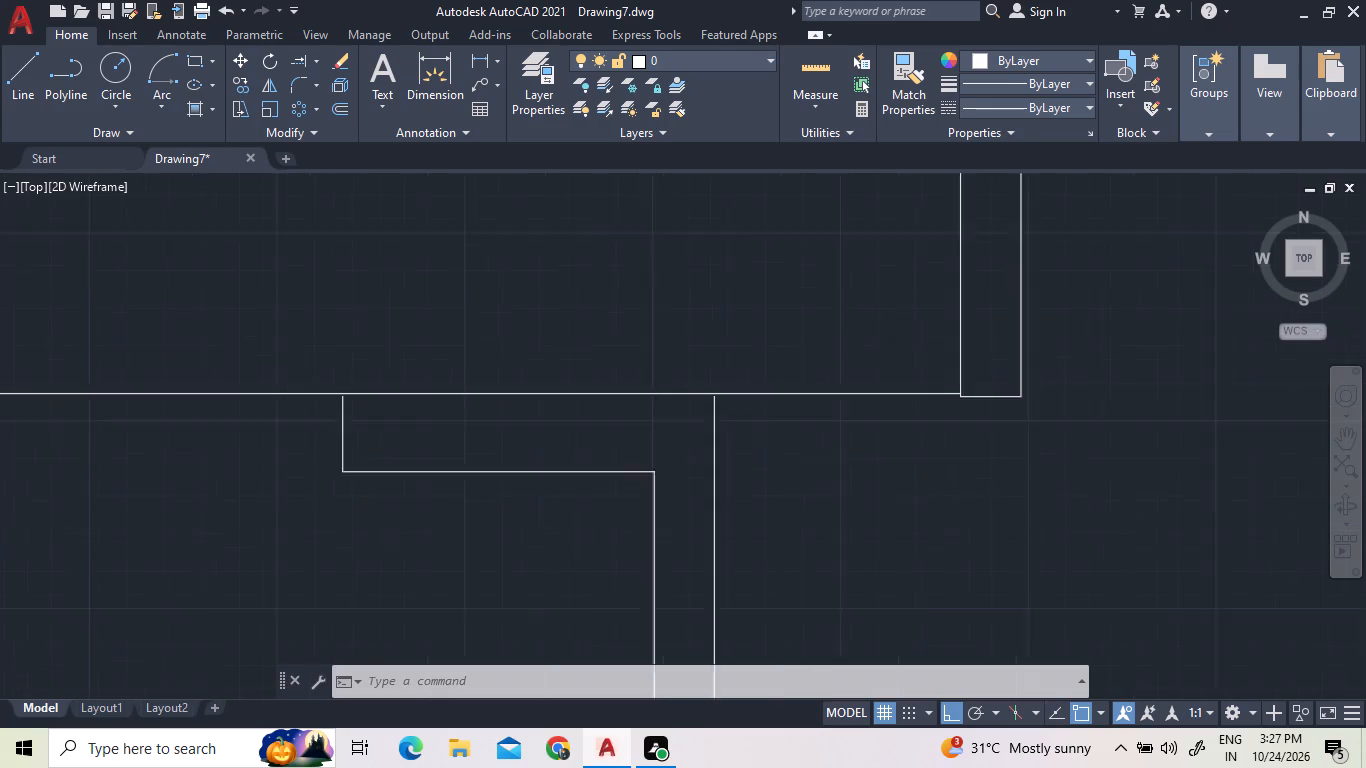
{"action": "scroll", "coordinate": [995, 382], "scroll_direction": "up", "scroll_amount": 1}
{"action": "left_click", "coordinate": [987, 415]}
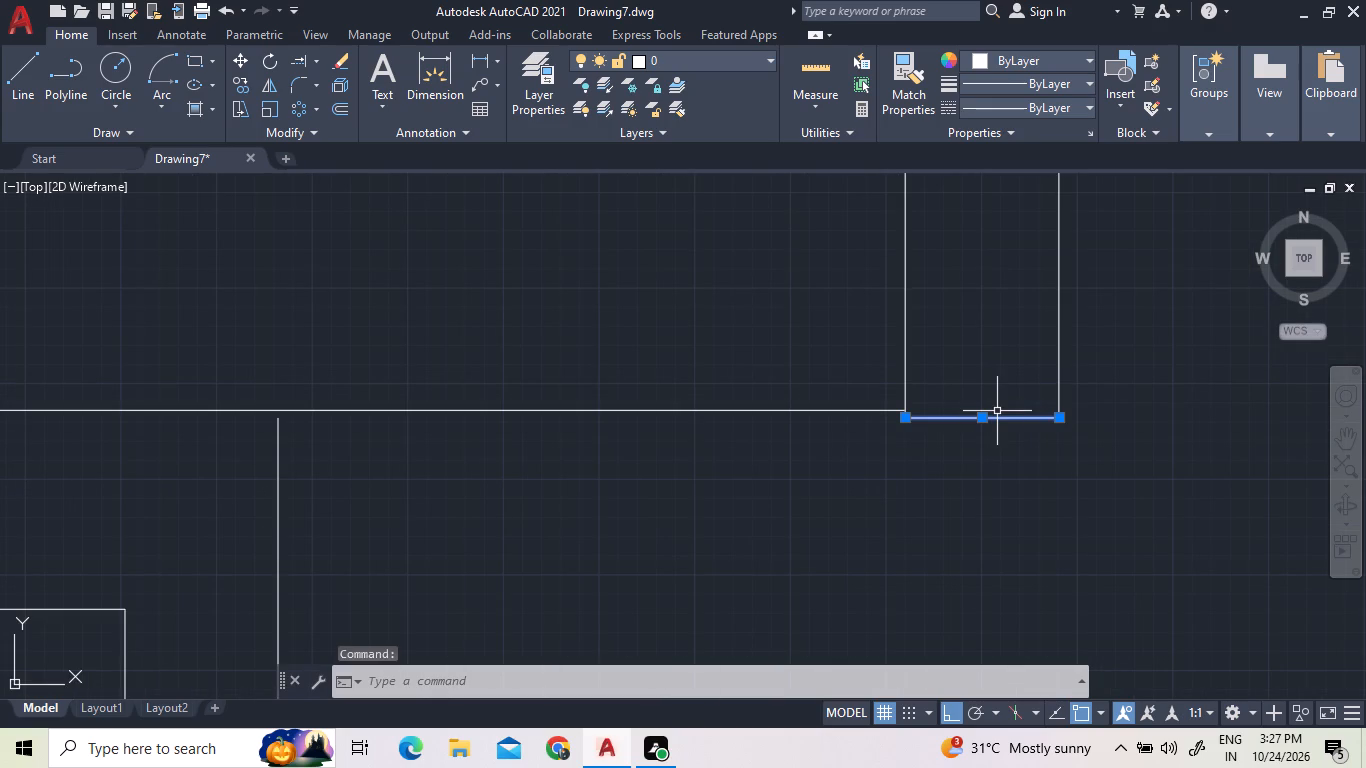
{"action": "key", "text": "Home"}
{"action": "key", "text": "Delete"}
{"action": "key", "text": "Delete"}
{"action": "key", "text": "Delete"}
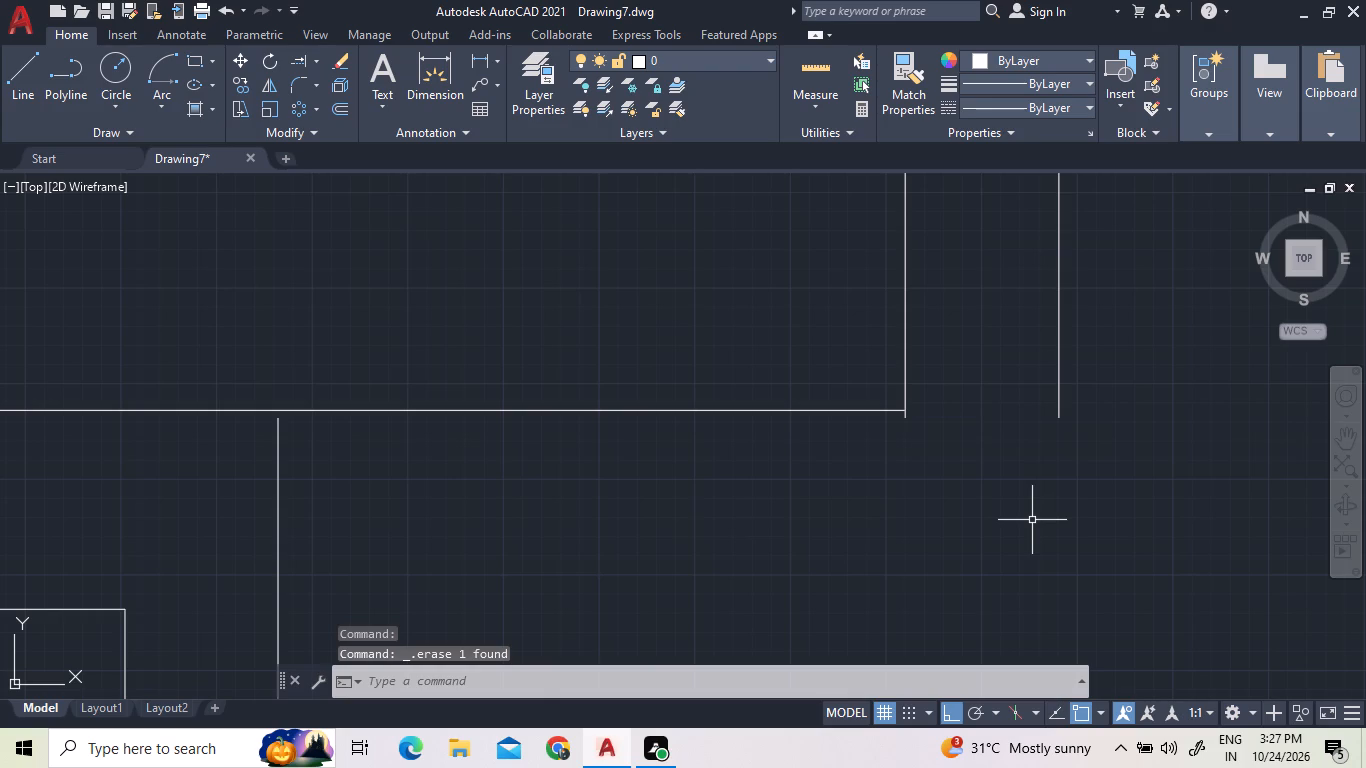
Extend the bottom-middle room's outer right wall line and the end line of its right wall stub up to the long horizontal line.
{"action": "scroll", "coordinate": [982, 697], "scroll_direction": "down", "scroll_amount": 3}
{"action": "scroll", "coordinate": [879, 388], "scroll_direction": "down", "scroll_amount": 3}
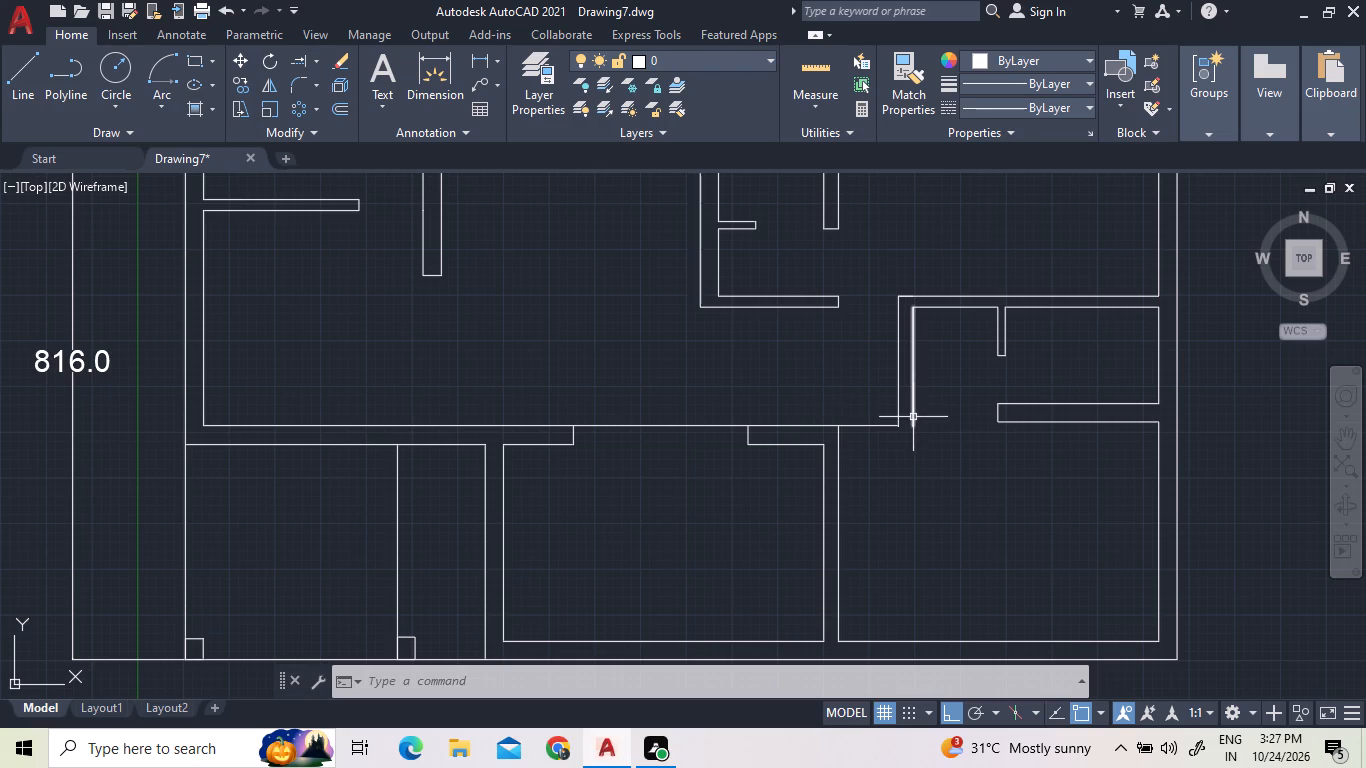
{"action": "scroll", "coordinate": [891, 445], "scroll_direction": "up", "scroll_amount": 3}
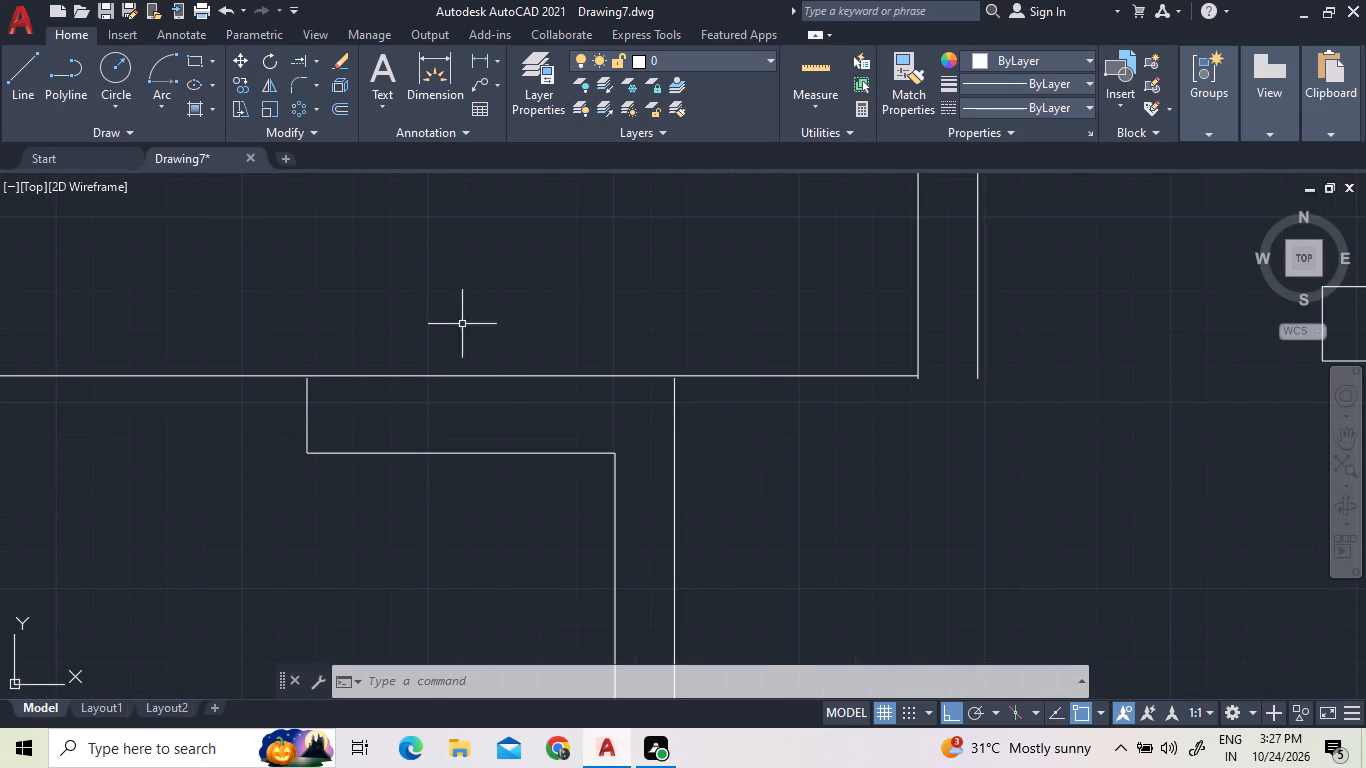
{"action": "left_click", "coordinate": [295, 57]}
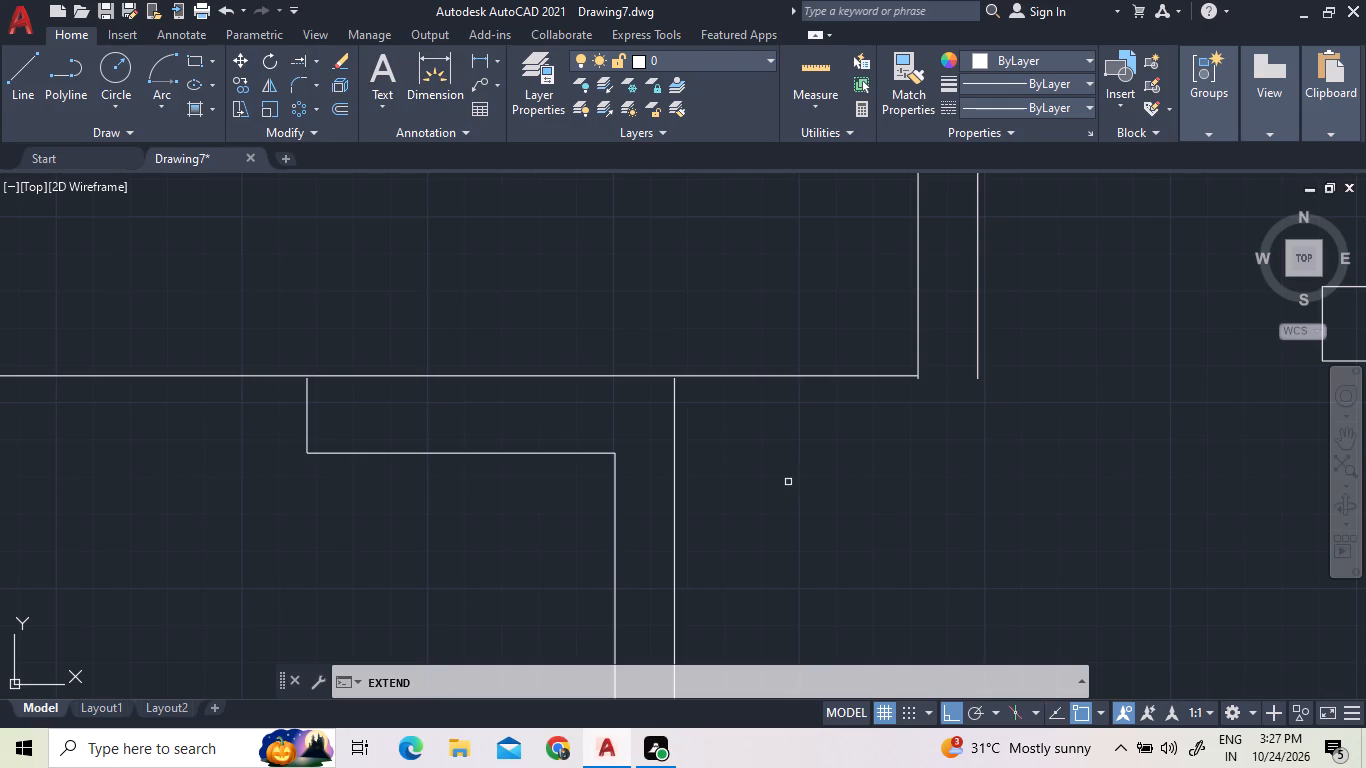
{"action": "left_click", "coordinate": [971, 467]}
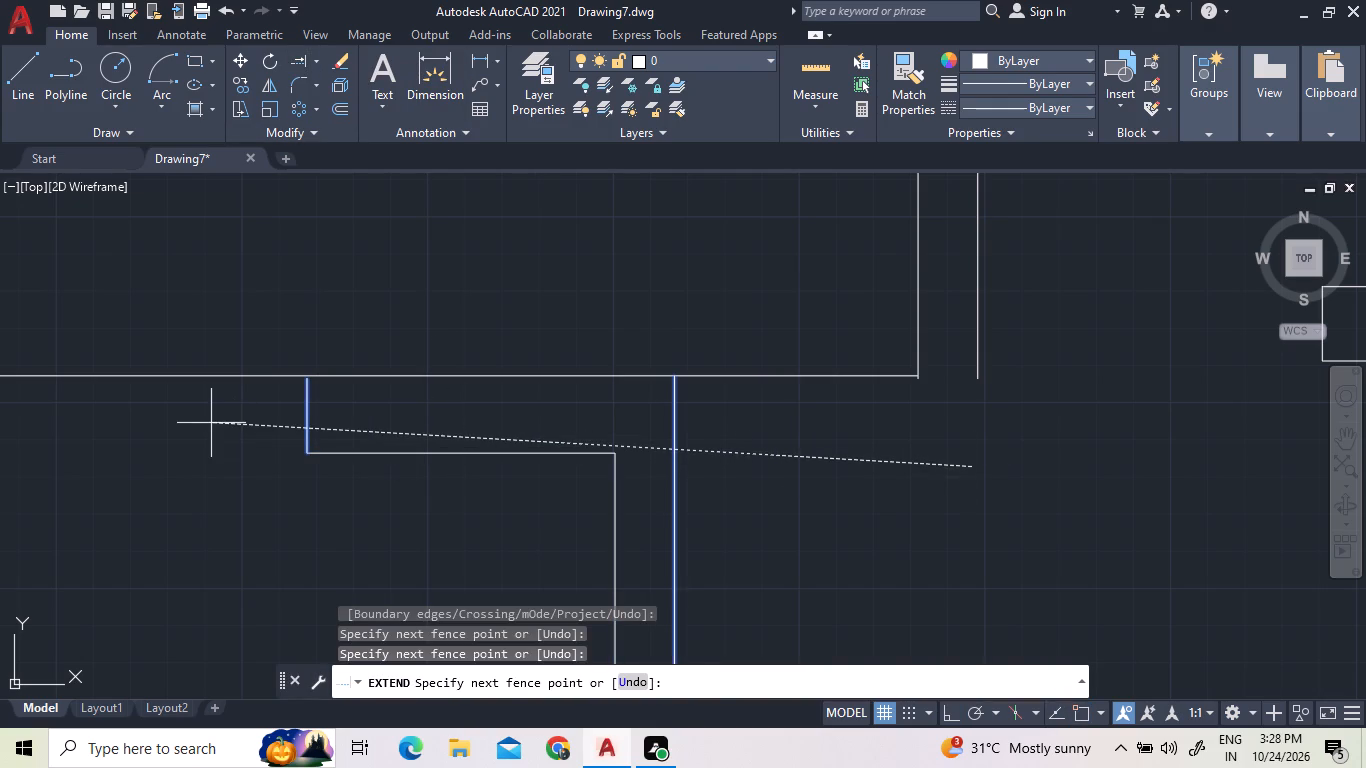
{"action": "left_click", "coordinate": [211, 423]}
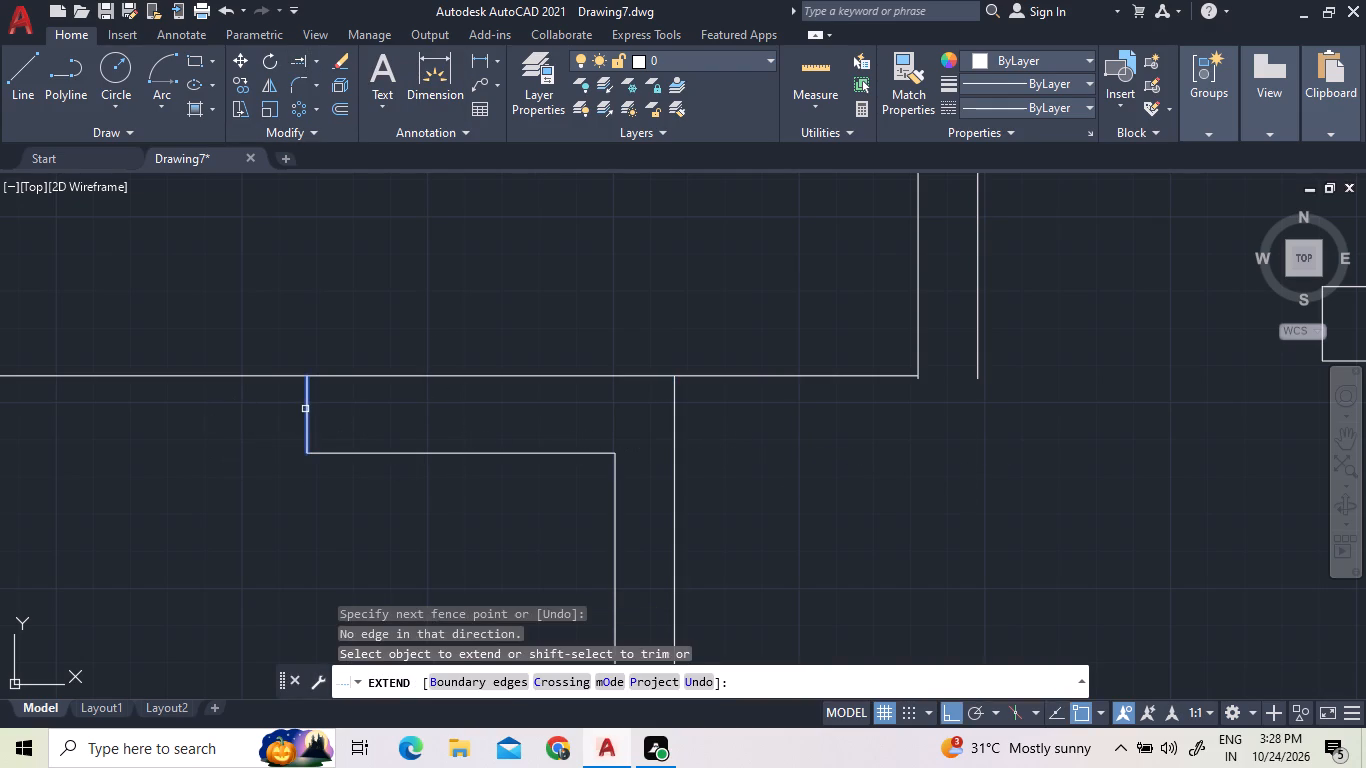
{"action": "left_click", "coordinate": [305, 409]}
{"action": "scroll", "coordinate": [571, 335], "scroll_direction": "down", "scroll_amount": 2}
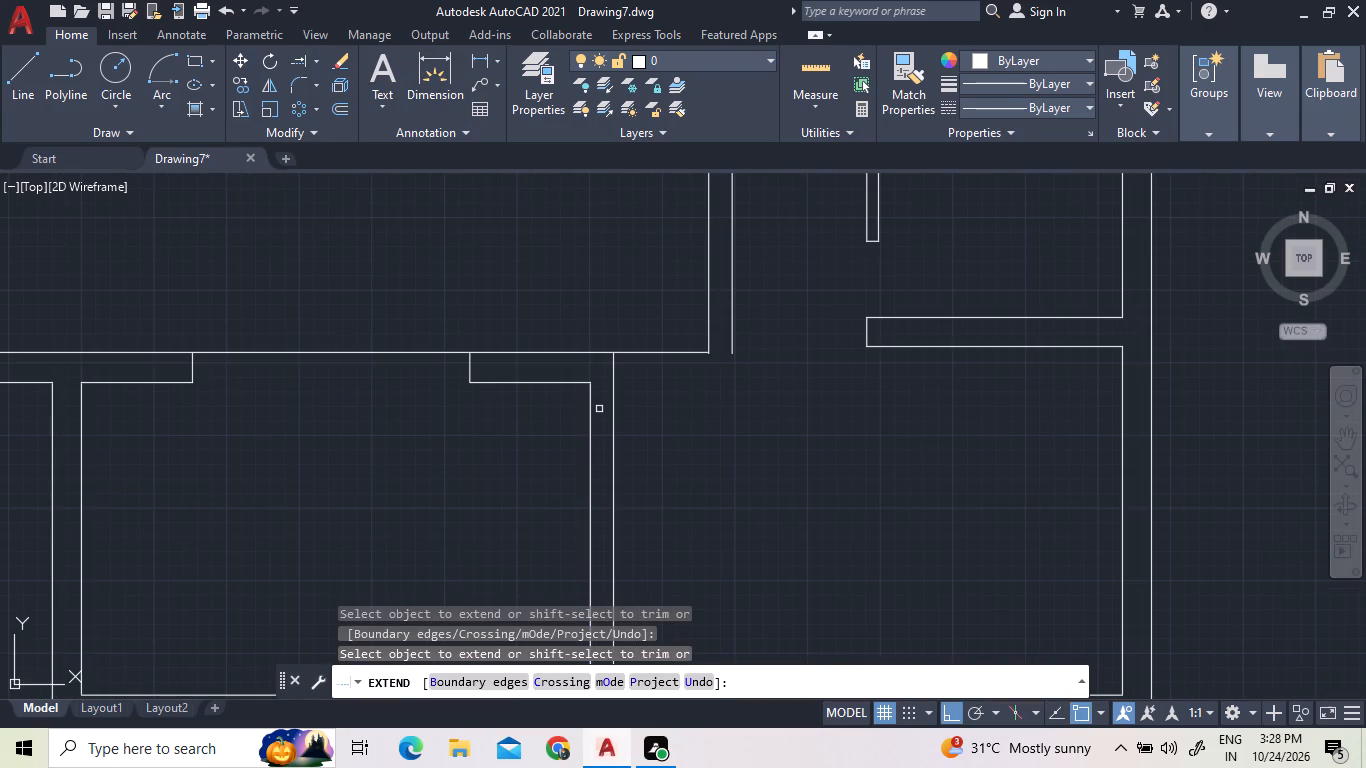
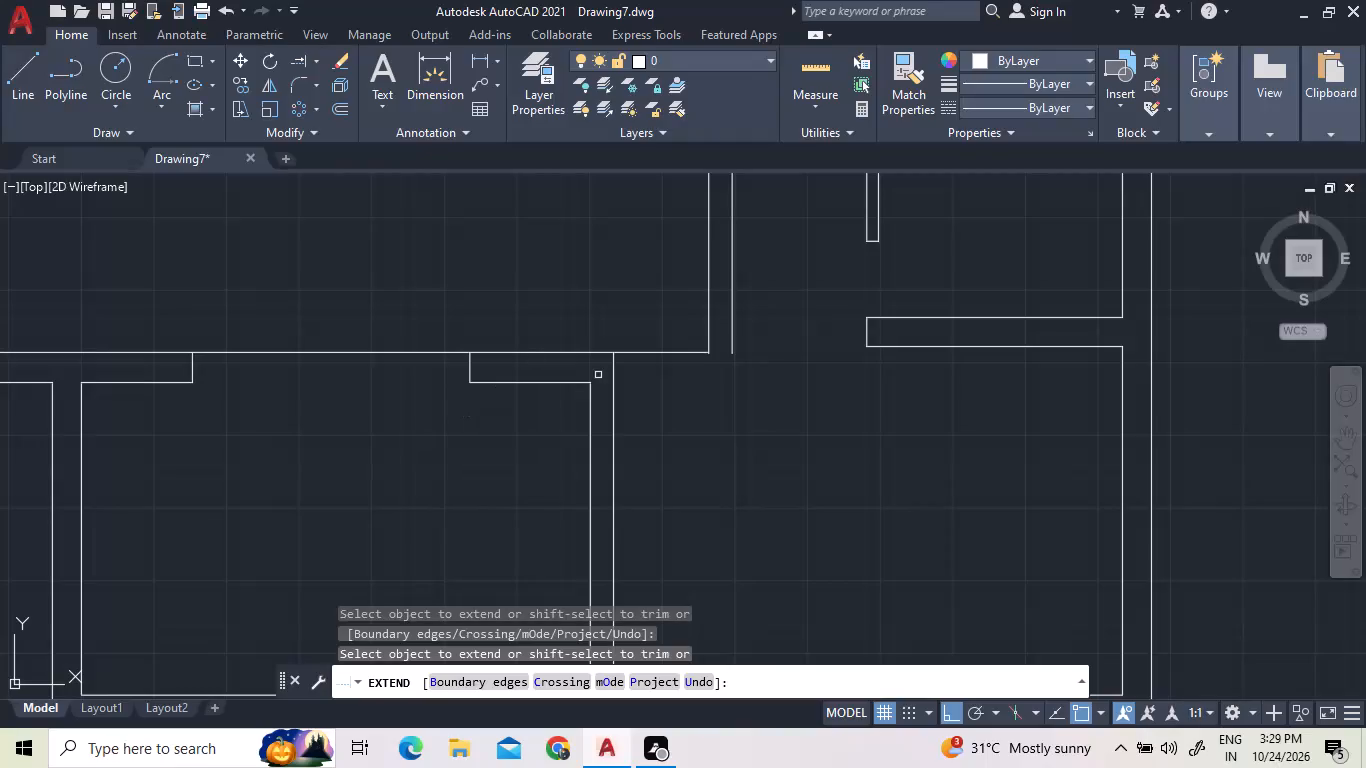
Extend the long horizontal wall line to the far line of the vertical partition beside the right-hand rooms.
{"action": "left_click", "coordinate": [702, 352]}
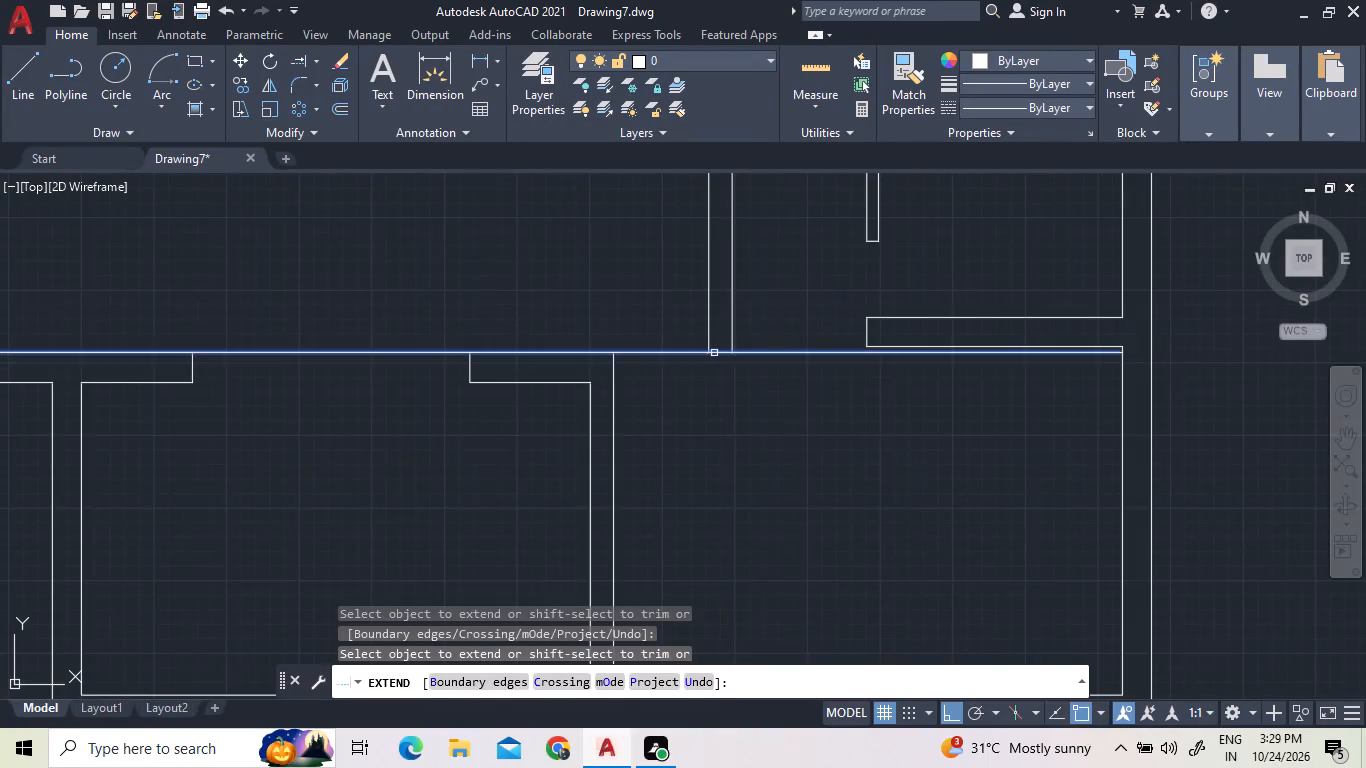
{"action": "scroll", "coordinate": [715, 353], "scroll_direction": "up", "scroll_amount": 3}
{"action": "scroll", "coordinate": [715, 353], "scroll_direction": "down", "scroll_amount": 3}
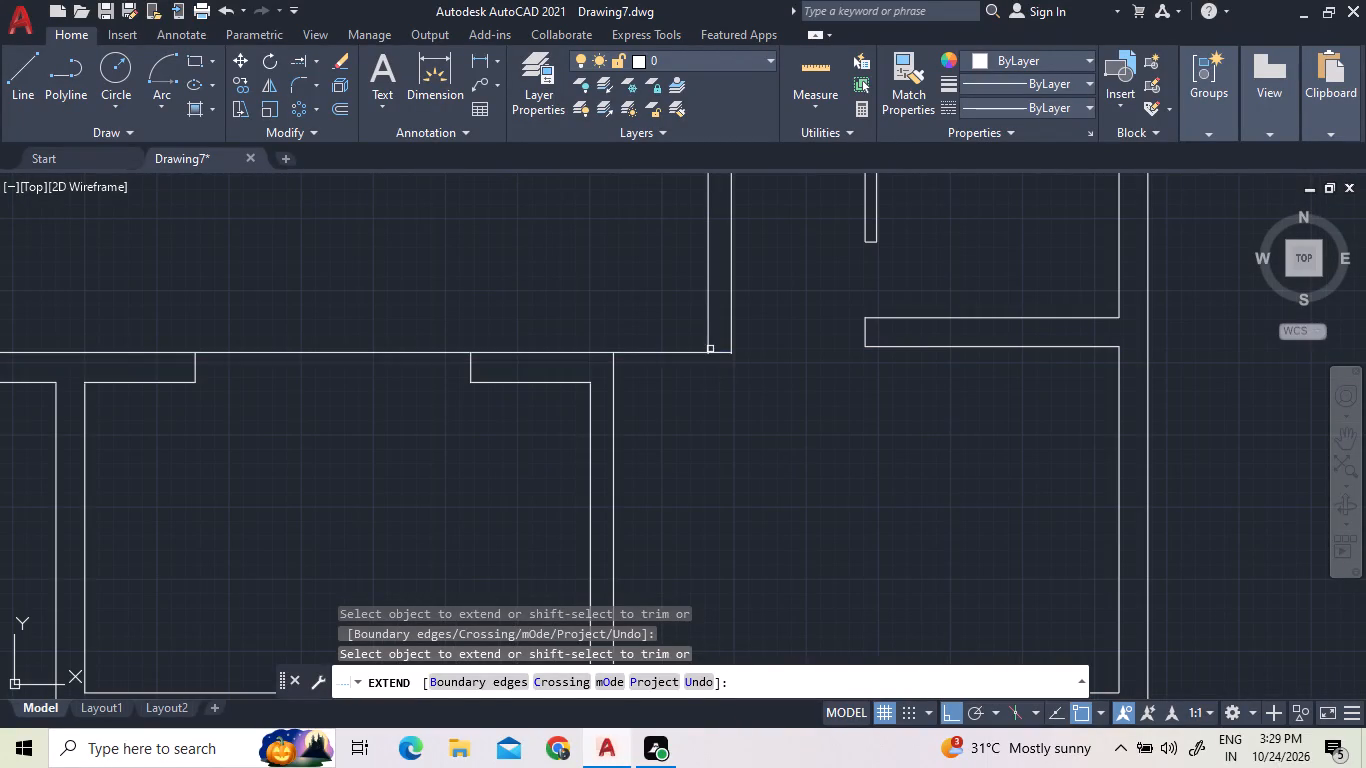
{"action": "scroll", "coordinate": [703, 380], "scroll_direction": "down", "scroll_amount": 2}
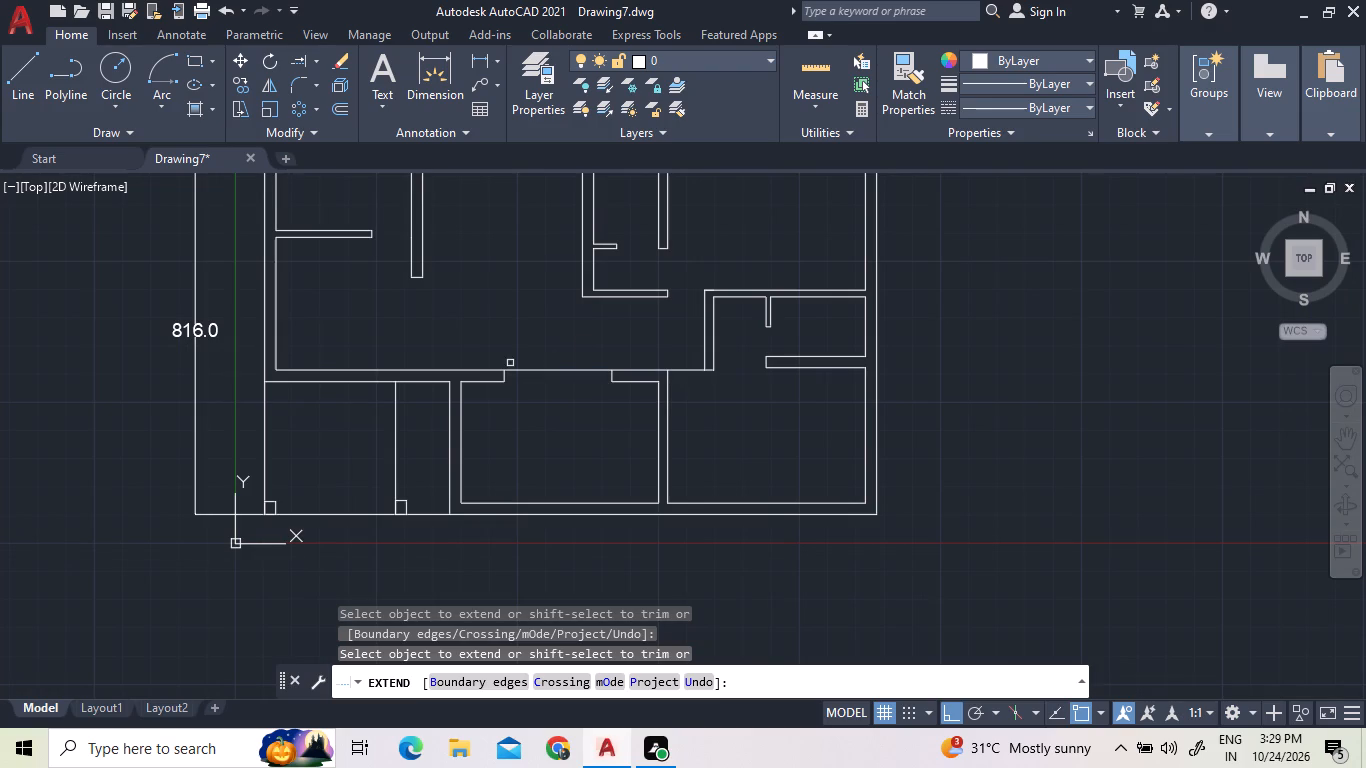
{"action": "scroll", "coordinate": [427, 397], "scroll_direction": "up", "scroll_amount": 3}
{"action": "scroll", "coordinate": [543, 346], "scroll_direction": "up", "scroll_amount": 2}
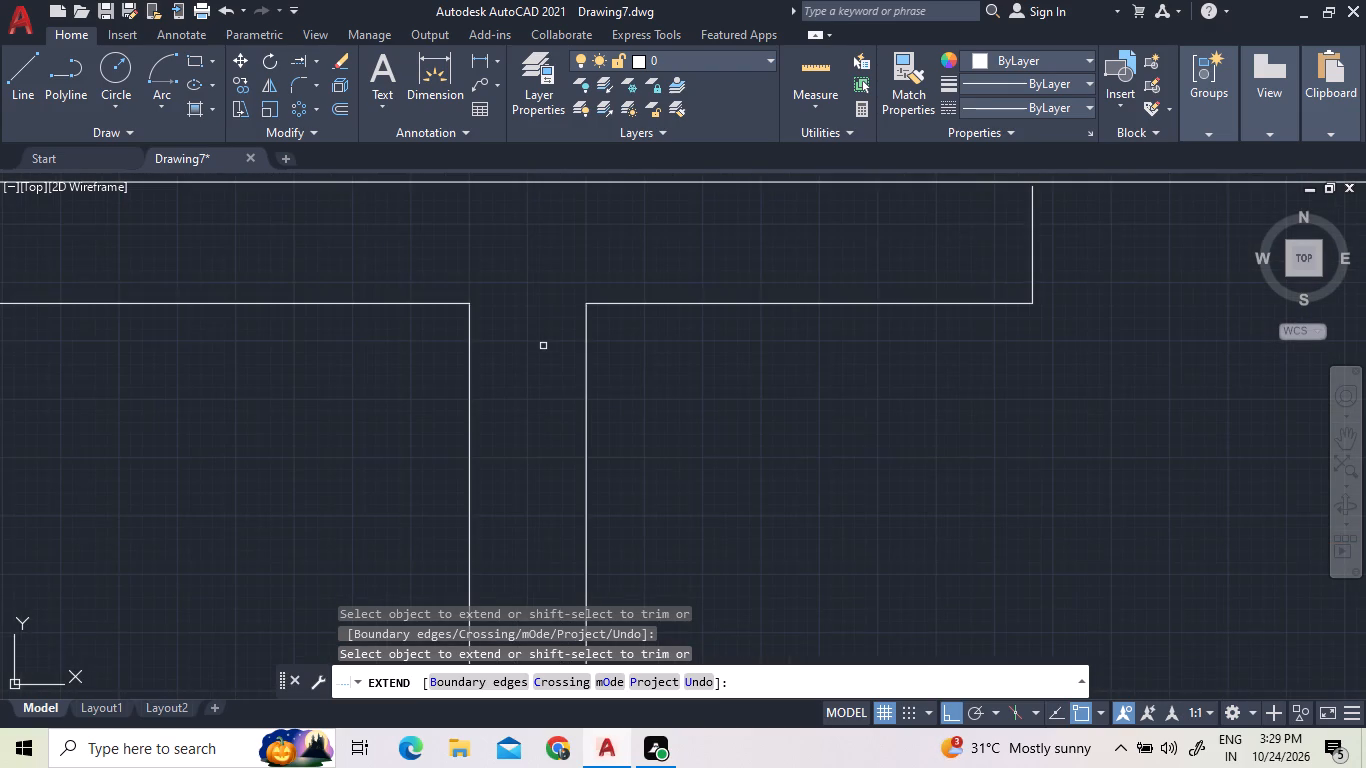
{"action": "scroll", "coordinate": [543, 347], "scroll_direction": "down", "scroll_amount": 4}
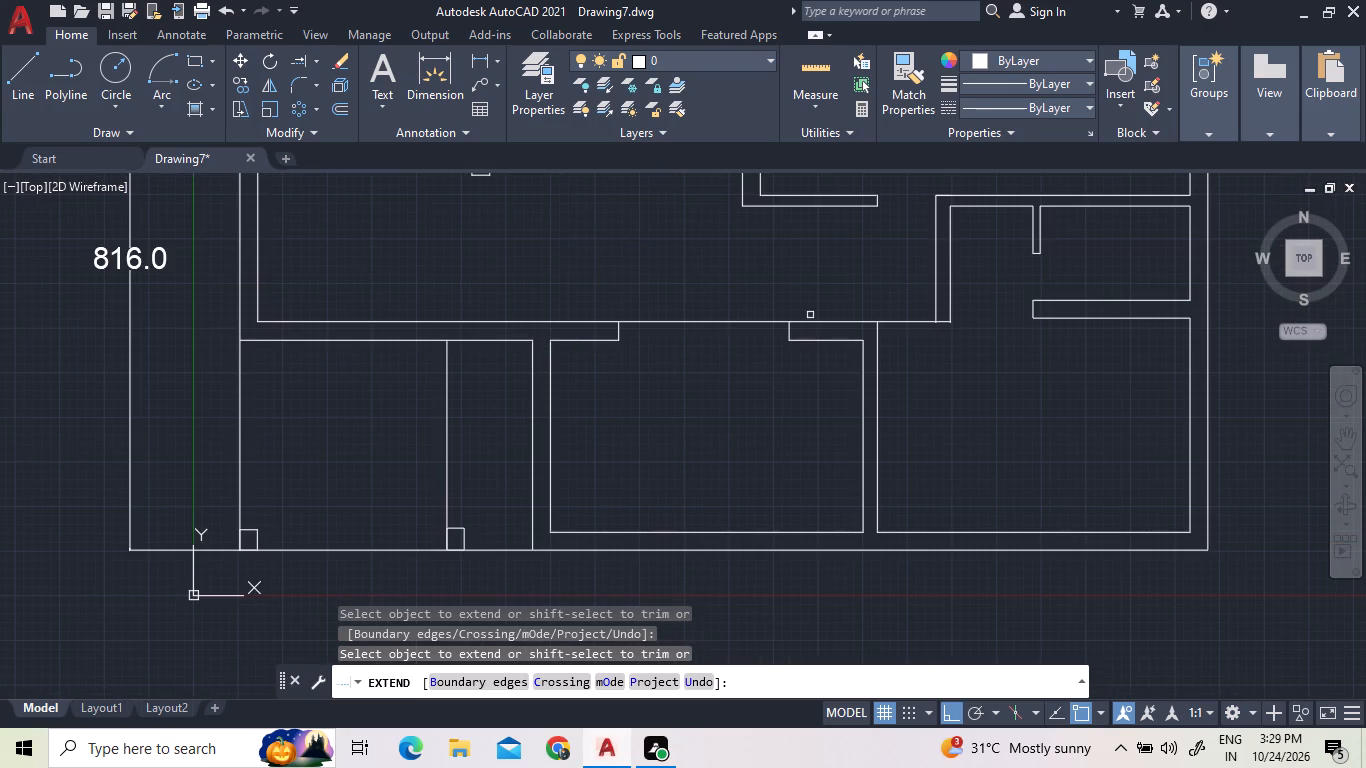
{"action": "right_click", "coordinate": [810, 315]}
{"action": "left_click", "coordinate": [820, 319]}
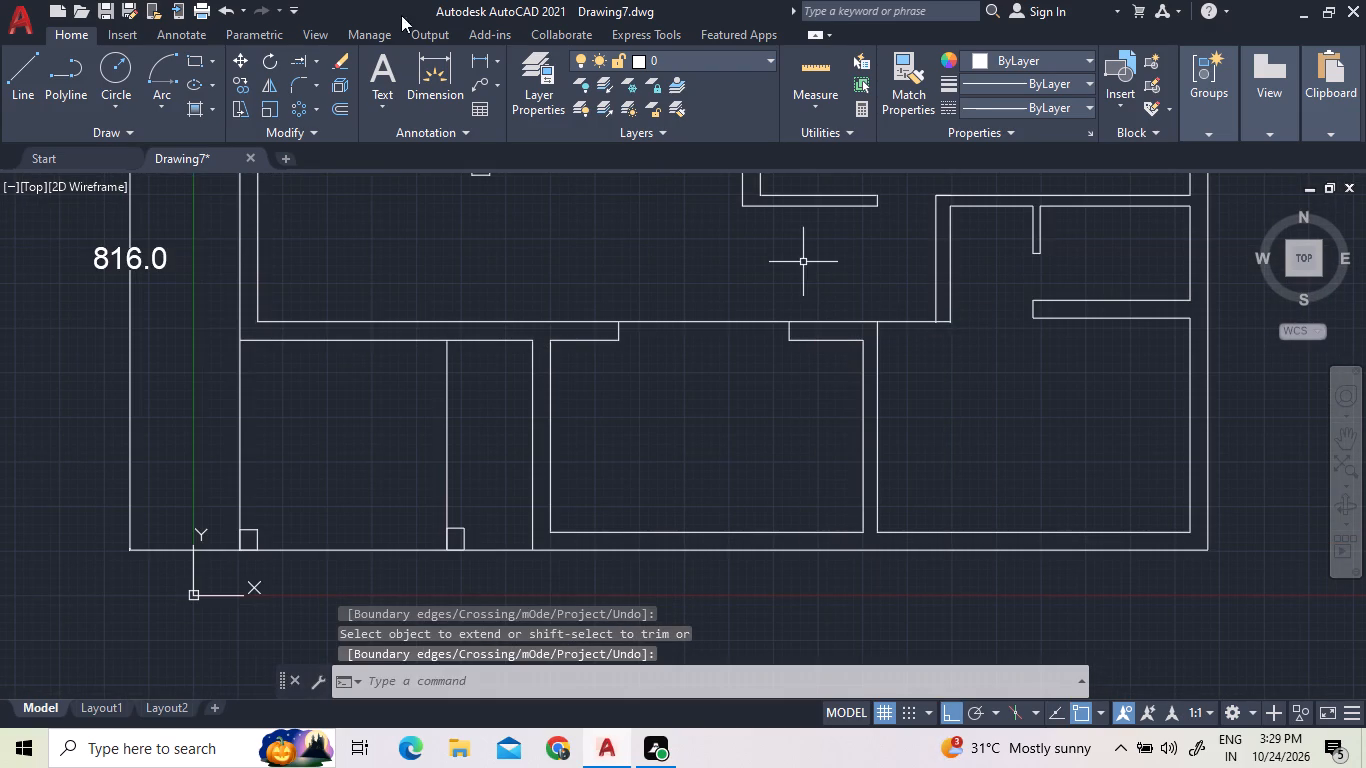
Trim the two short overhangs of the vertical partition's lines below the long horizontal wall line.
{"action": "left_click", "coordinate": [302, 60]}
{"action": "left_click", "coordinate": [302, 61]}
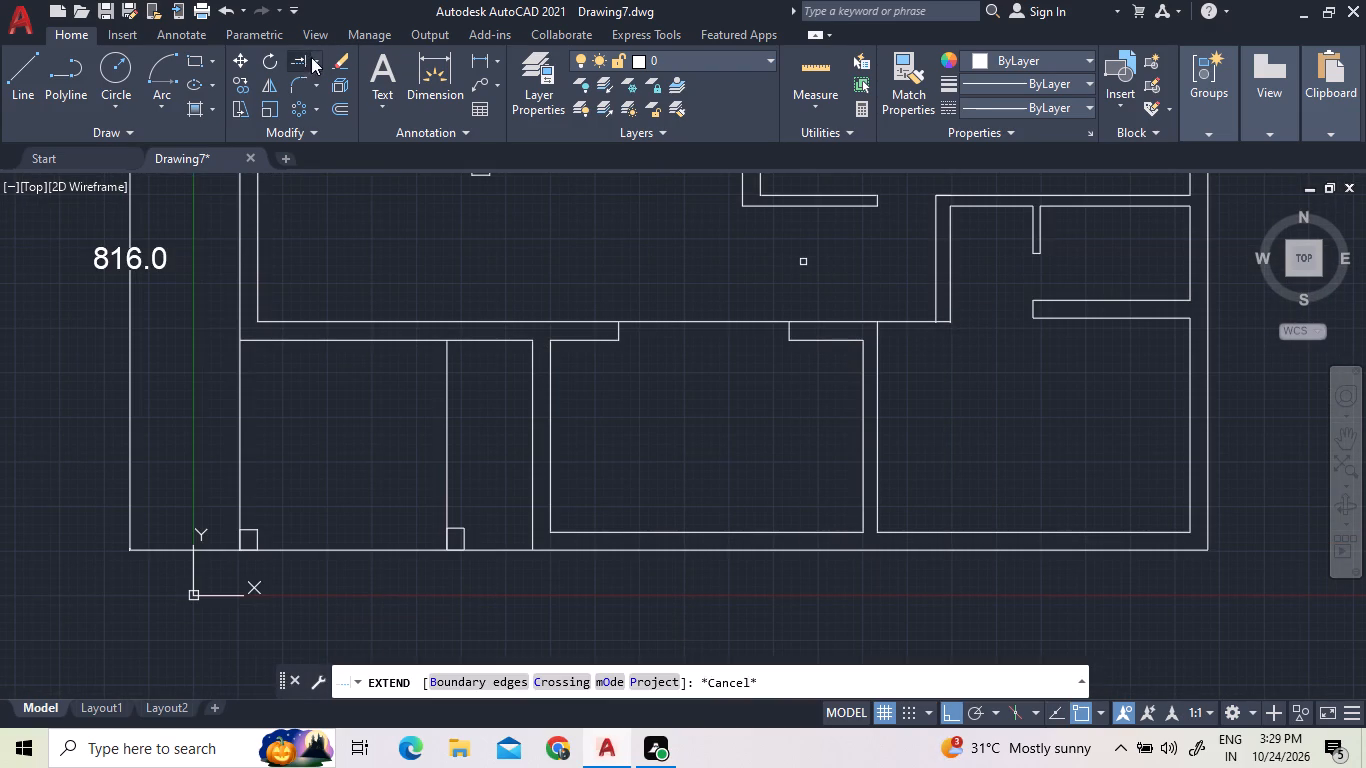
{"action": "left_click", "coordinate": [315, 53]}
{"action": "left_click", "coordinate": [319, 85]}
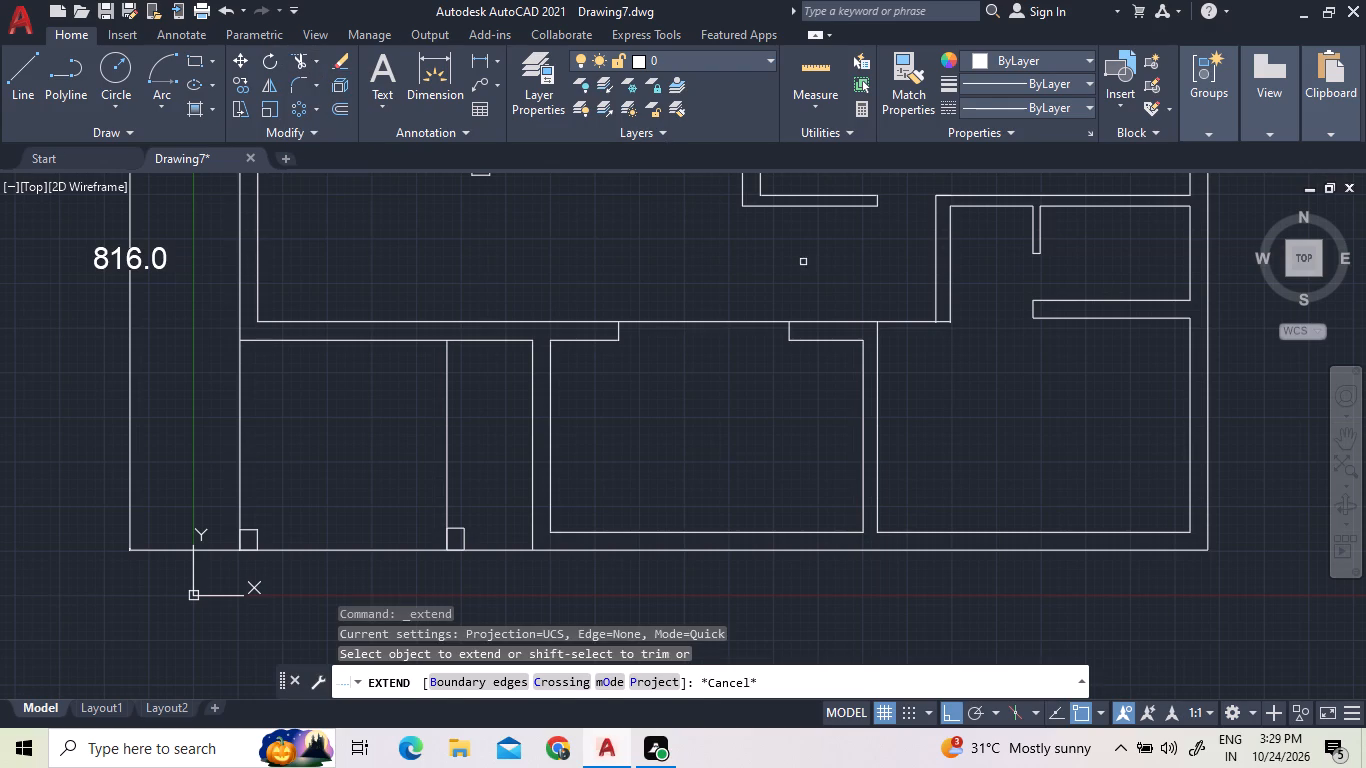
{"action": "scroll", "coordinate": [938, 320], "scroll_direction": "up", "scroll_amount": 7}
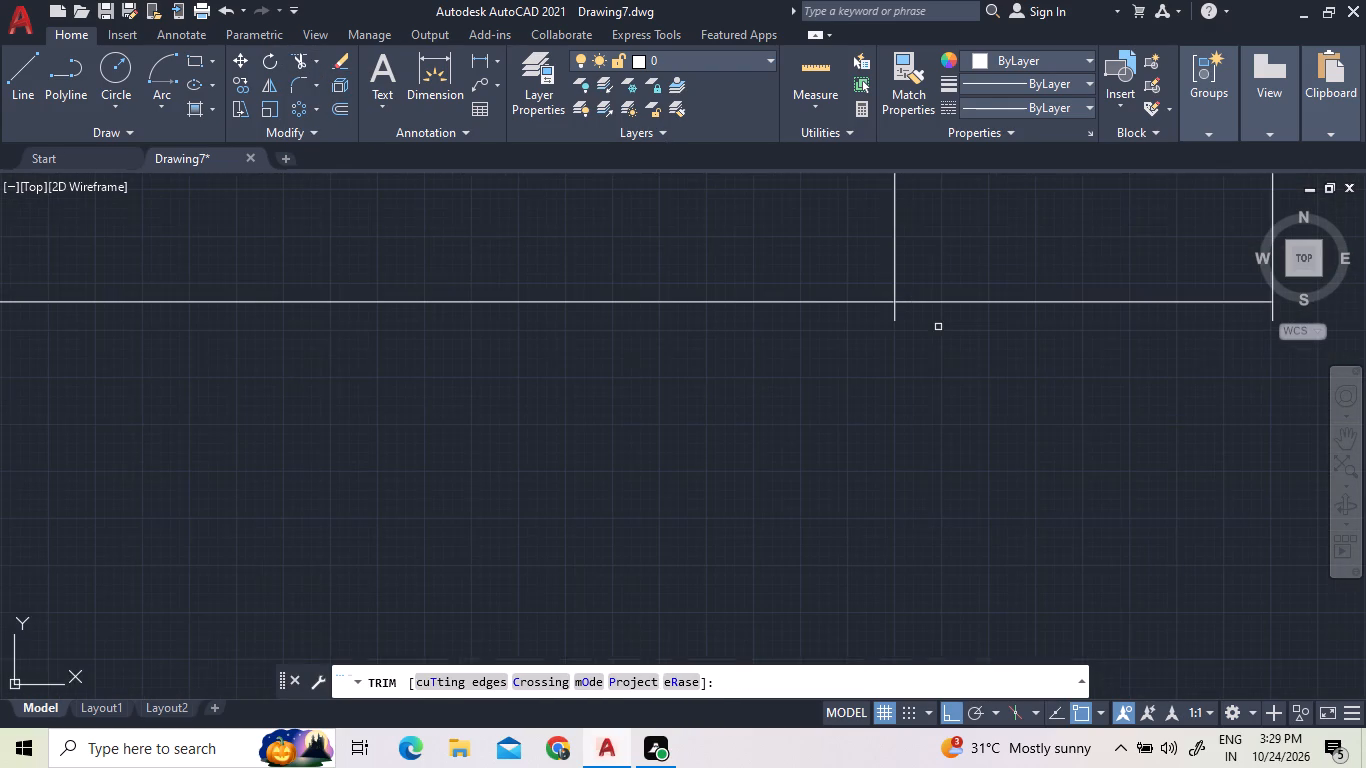
{"action": "left_click", "coordinate": [894, 314]}
{"action": "scroll", "coordinate": [849, 366], "scroll_direction": "down", "scroll_amount": 2}
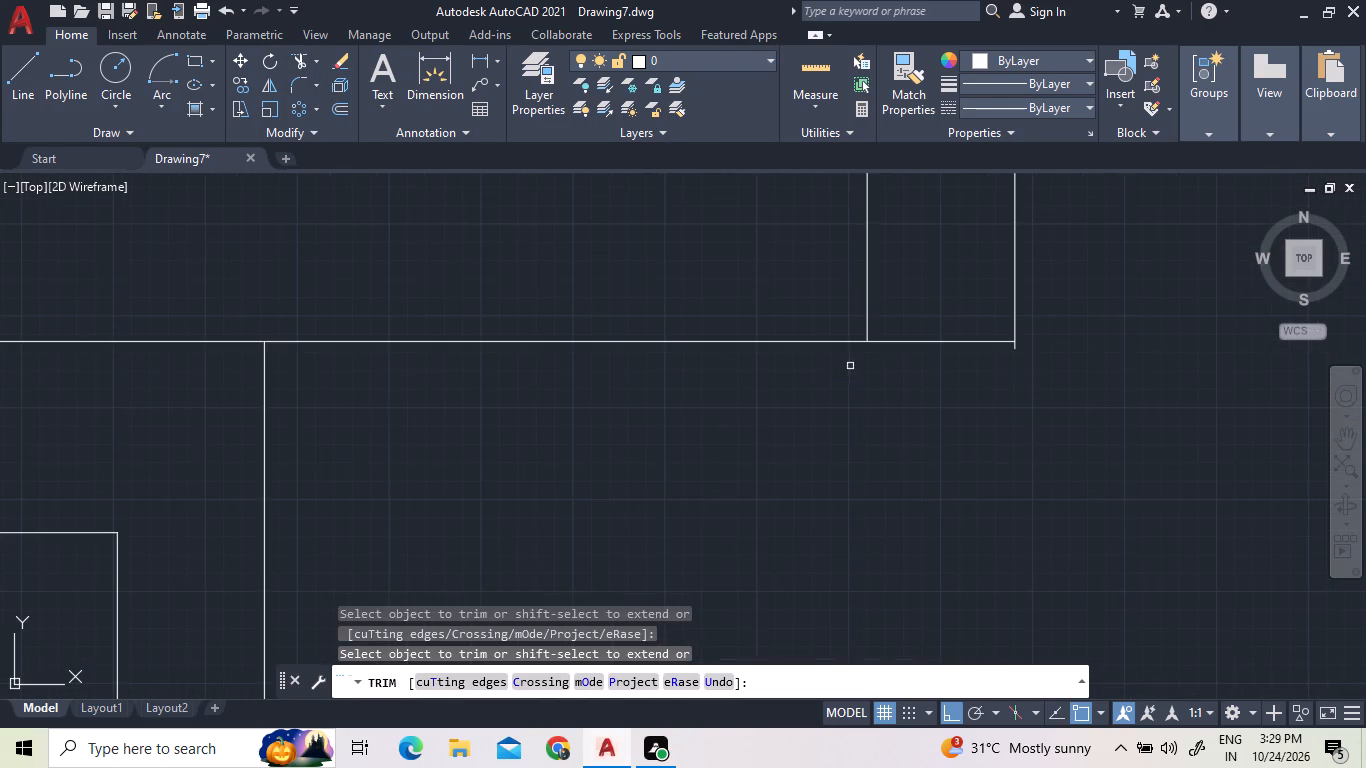
{"action": "scroll", "coordinate": [1027, 350], "scroll_direction": "up", "scroll_amount": 3}
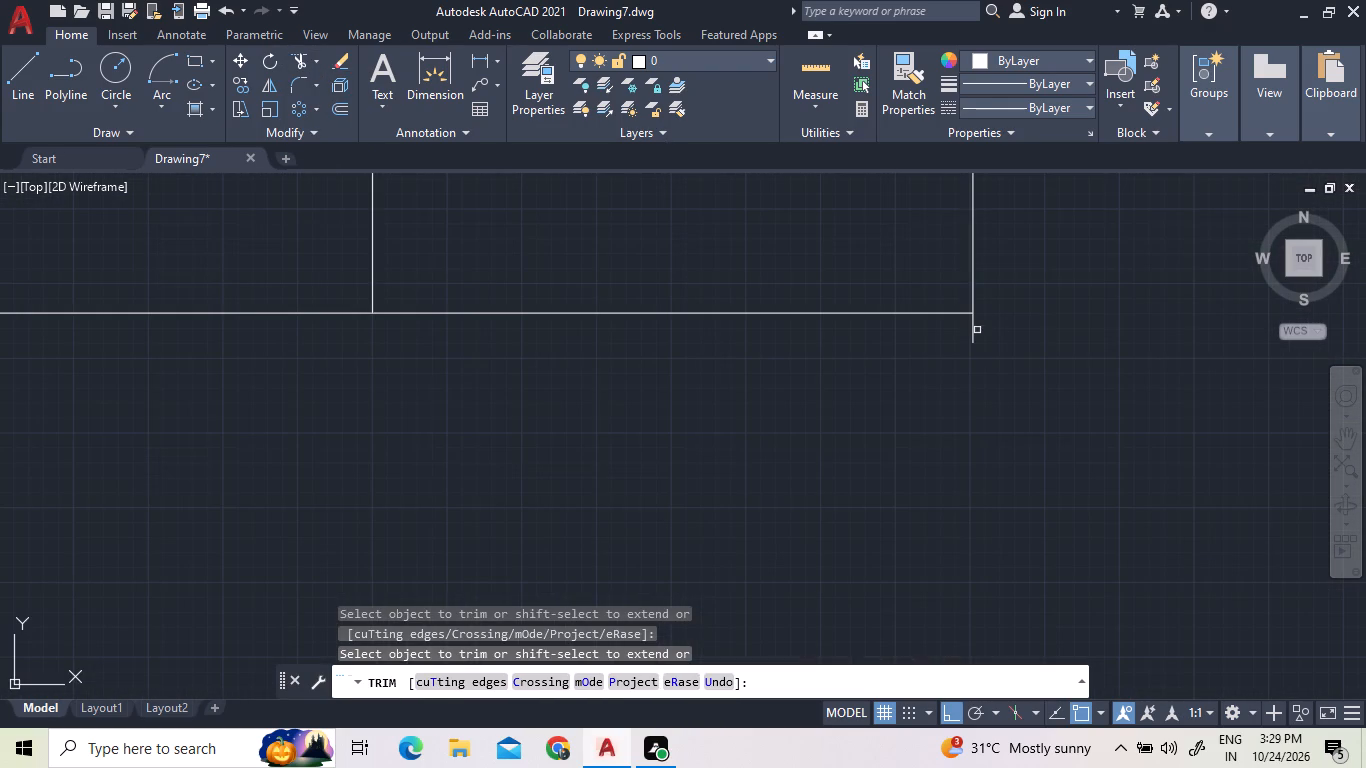
{"action": "left_click", "coordinate": [977, 330]}
{"action": "left_click", "coordinate": [964, 329]}
{"action": "scroll", "coordinate": [989, 359], "scroll_direction": "down", "scroll_amount": 9}
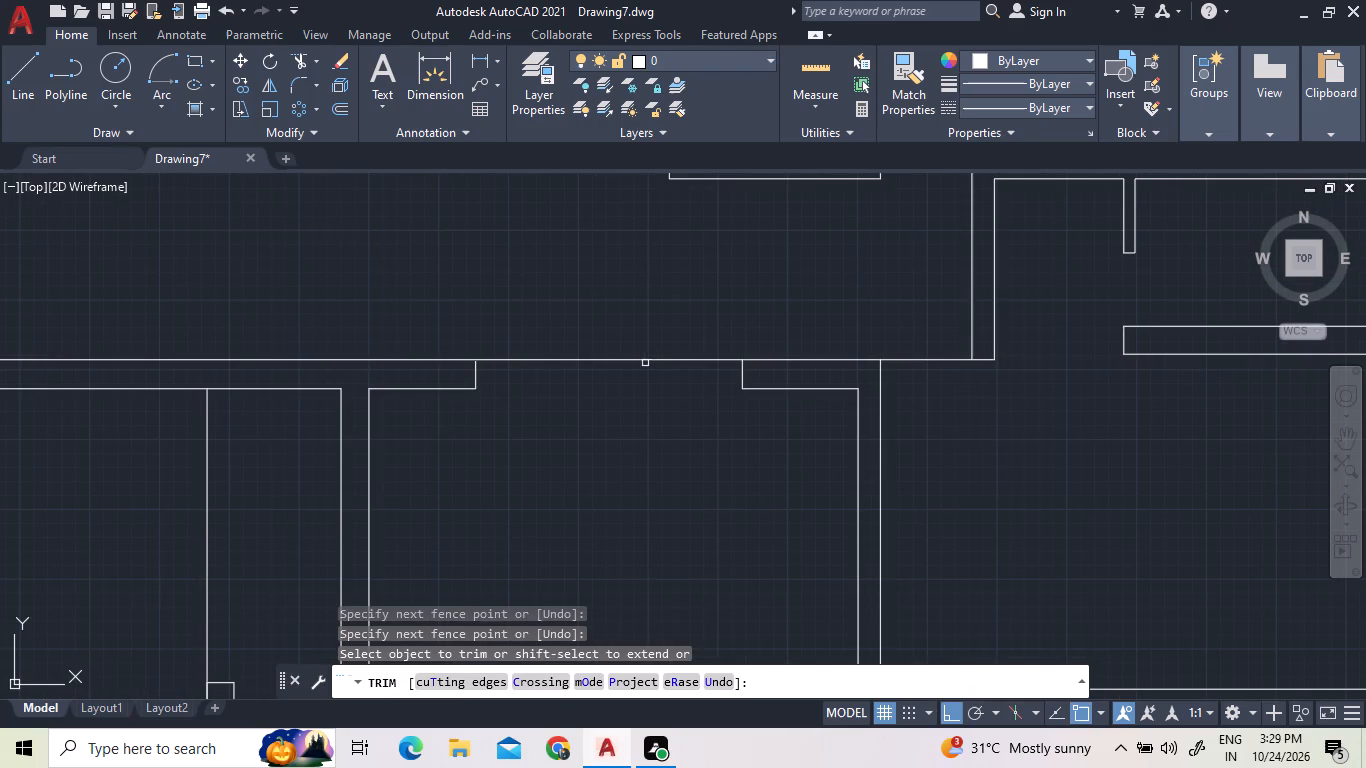
Extend the end line of the bottom-middle room's left wall stub up to the long horizontal line.
{"action": "scroll", "coordinate": [642, 357], "scroll_direction": "down", "scroll_amount": 2}
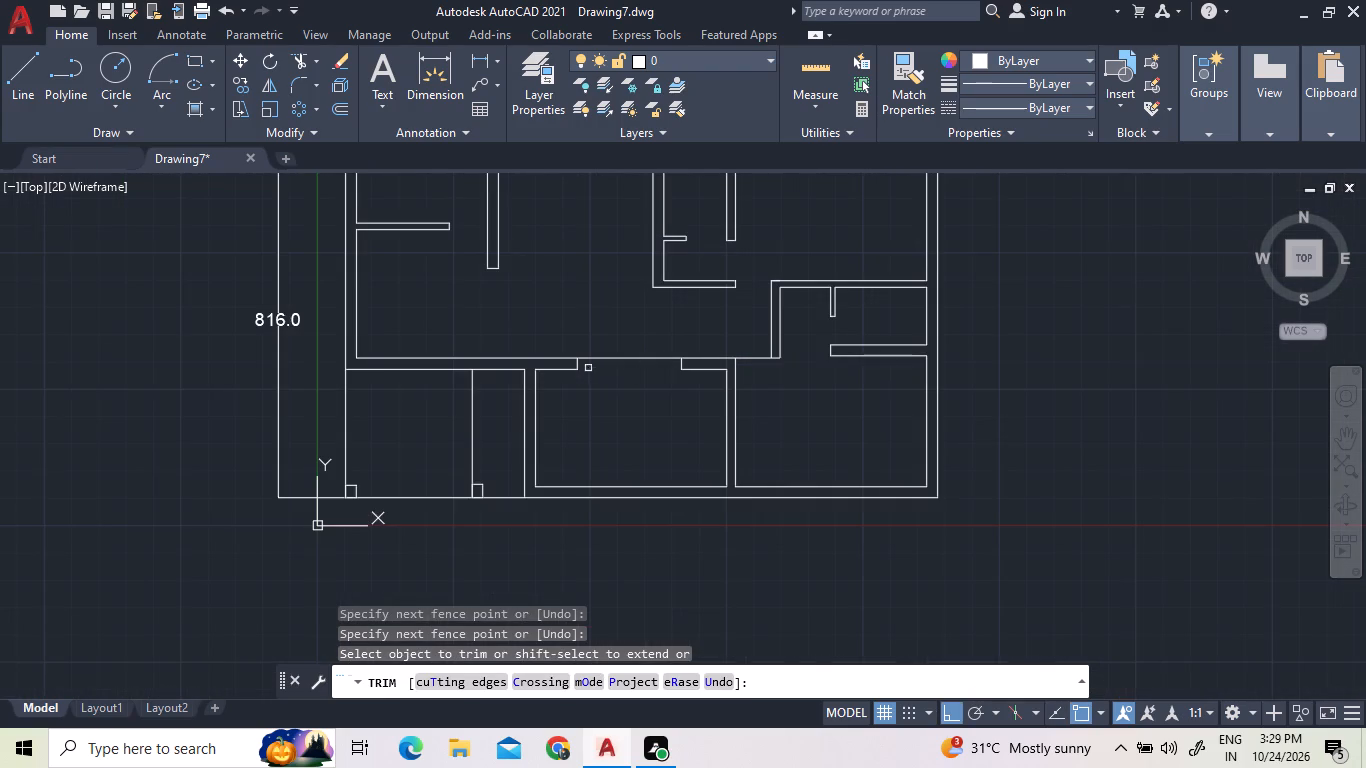
{"action": "scroll", "coordinate": [582, 355], "scroll_direction": "up", "scroll_amount": 7}
{"action": "scroll", "coordinate": [543, 304], "scroll_direction": "down", "scroll_amount": 3}
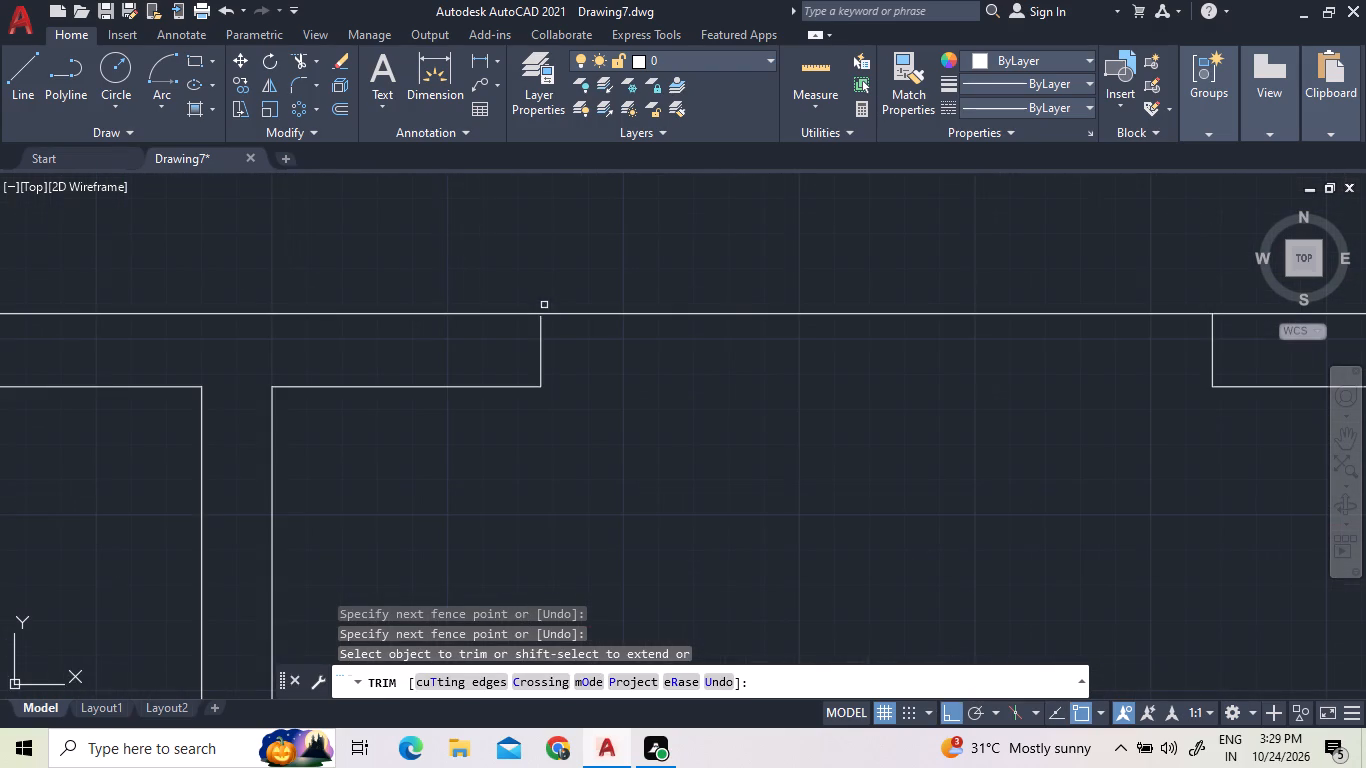
{"action": "left_click", "coordinate": [320, 65]}
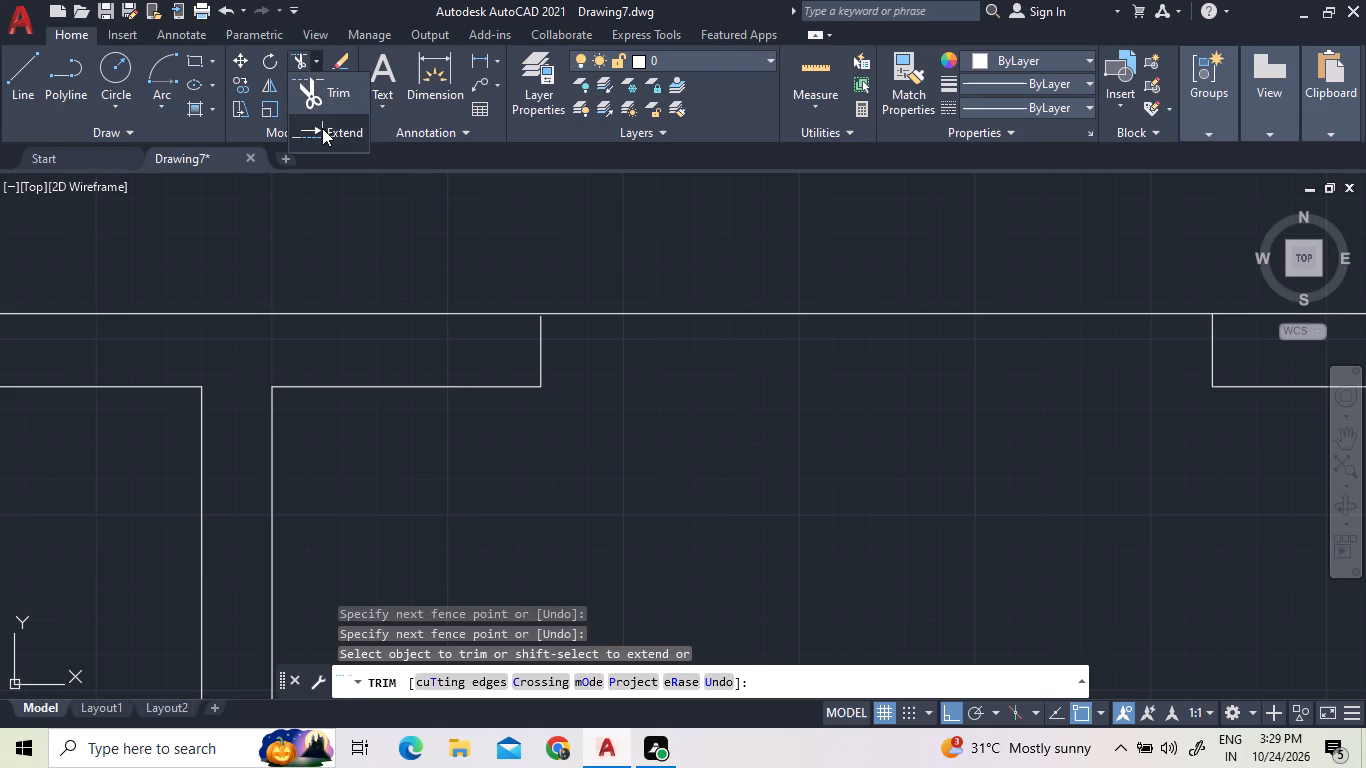
{"action": "left_click", "coordinate": [332, 132]}
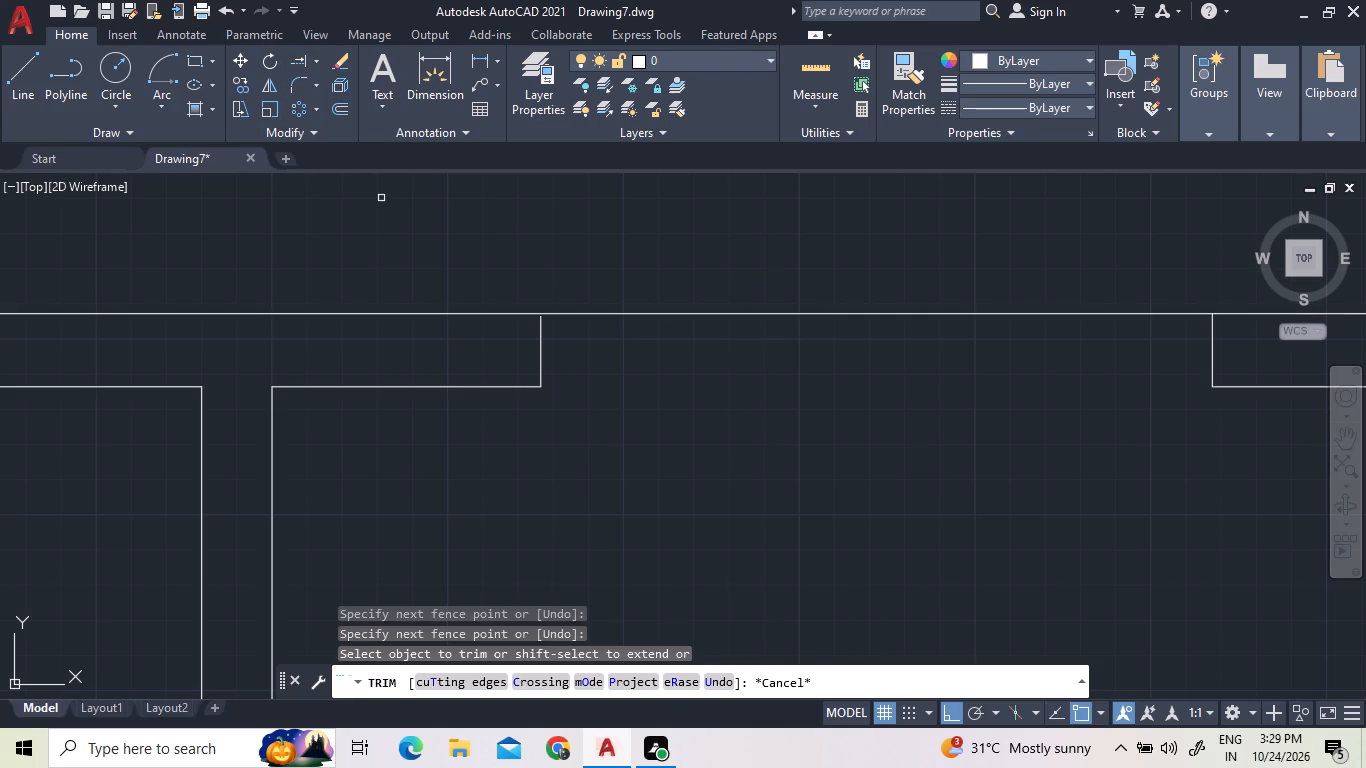
{"action": "left_click", "coordinate": [539, 348]}
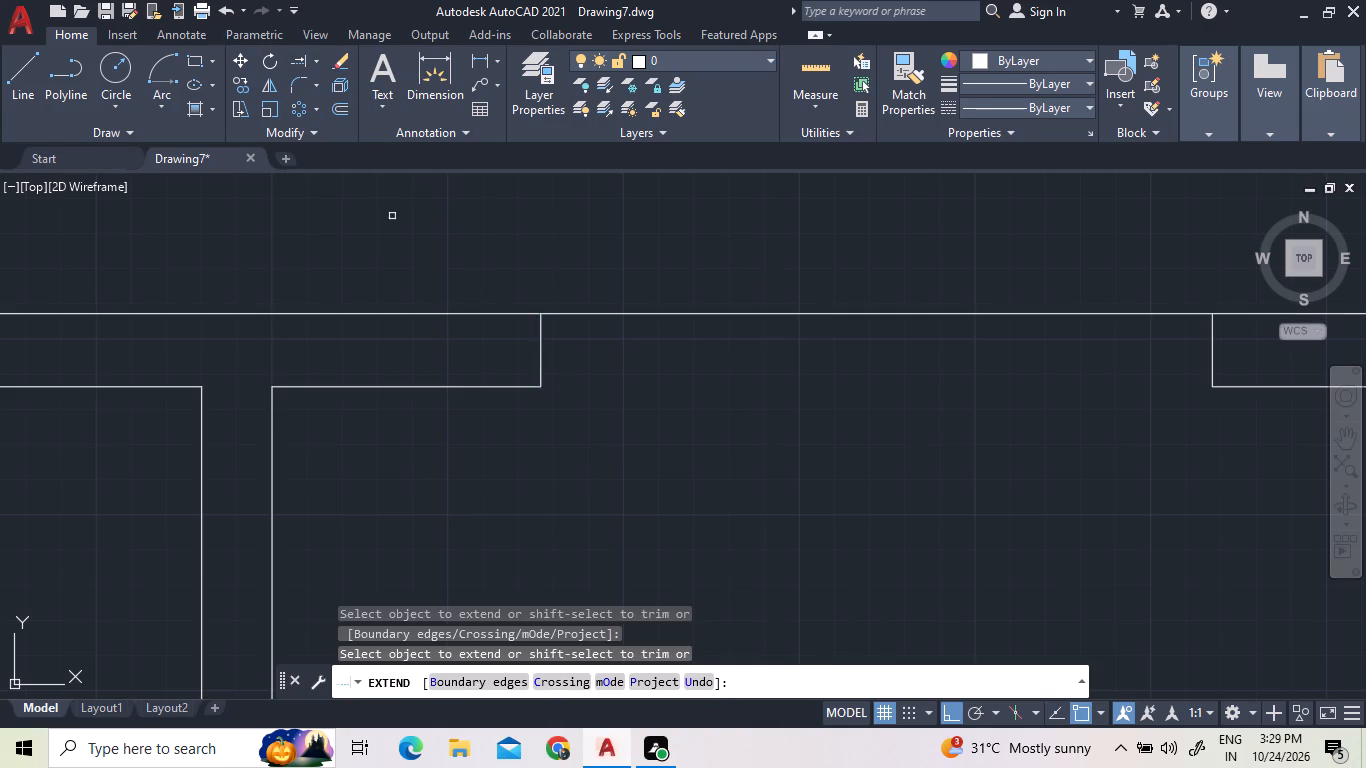
{"action": "scroll", "coordinate": [413, 248], "scroll_direction": "down", "scroll_amount": 2}
{"action": "scroll", "coordinate": [253, 306], "scroll_direction": "down", "scroll_amount": 2}
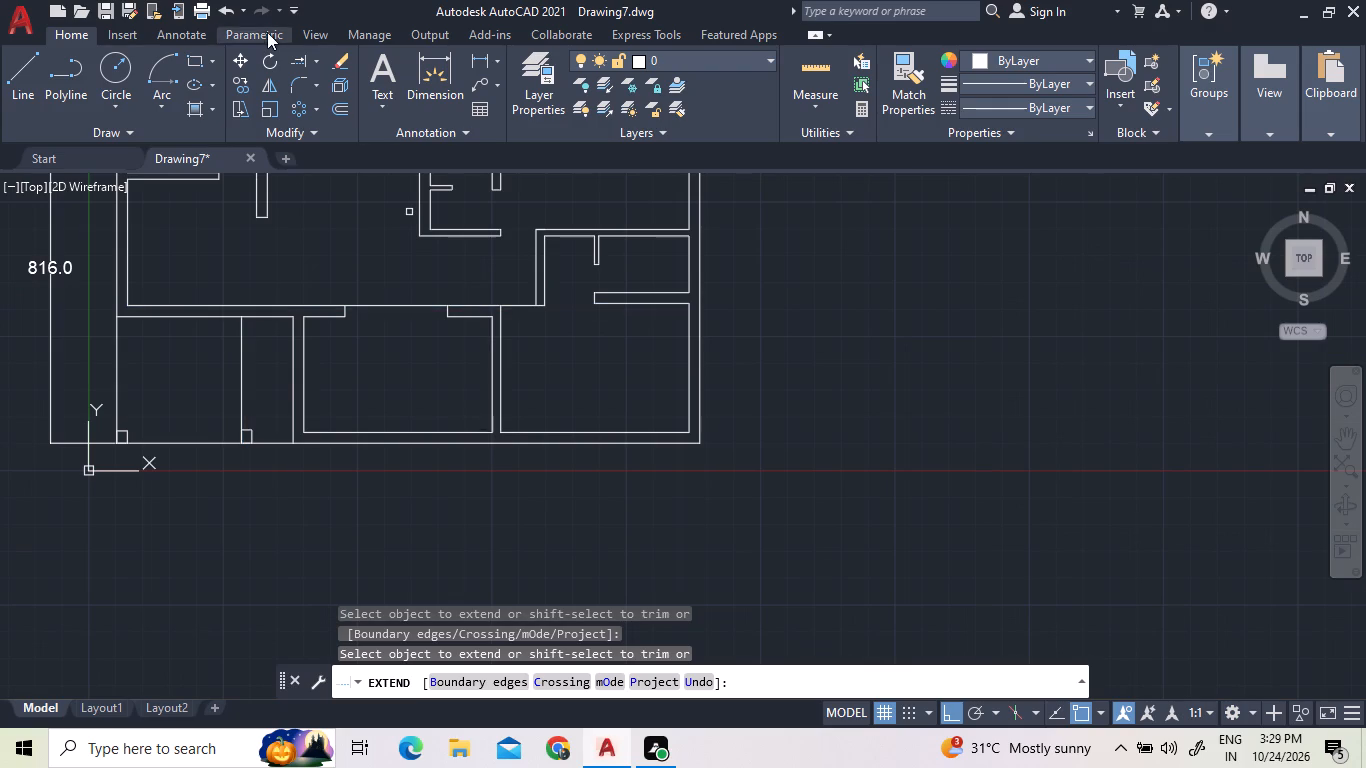
Trim the horizontal line between the bottom-middle room's two wall stubs to open the doorway.
{"action": "left_click", "coordinate": [322, 59]}
{"action": "left_click", "coordinate": [330, 94]}
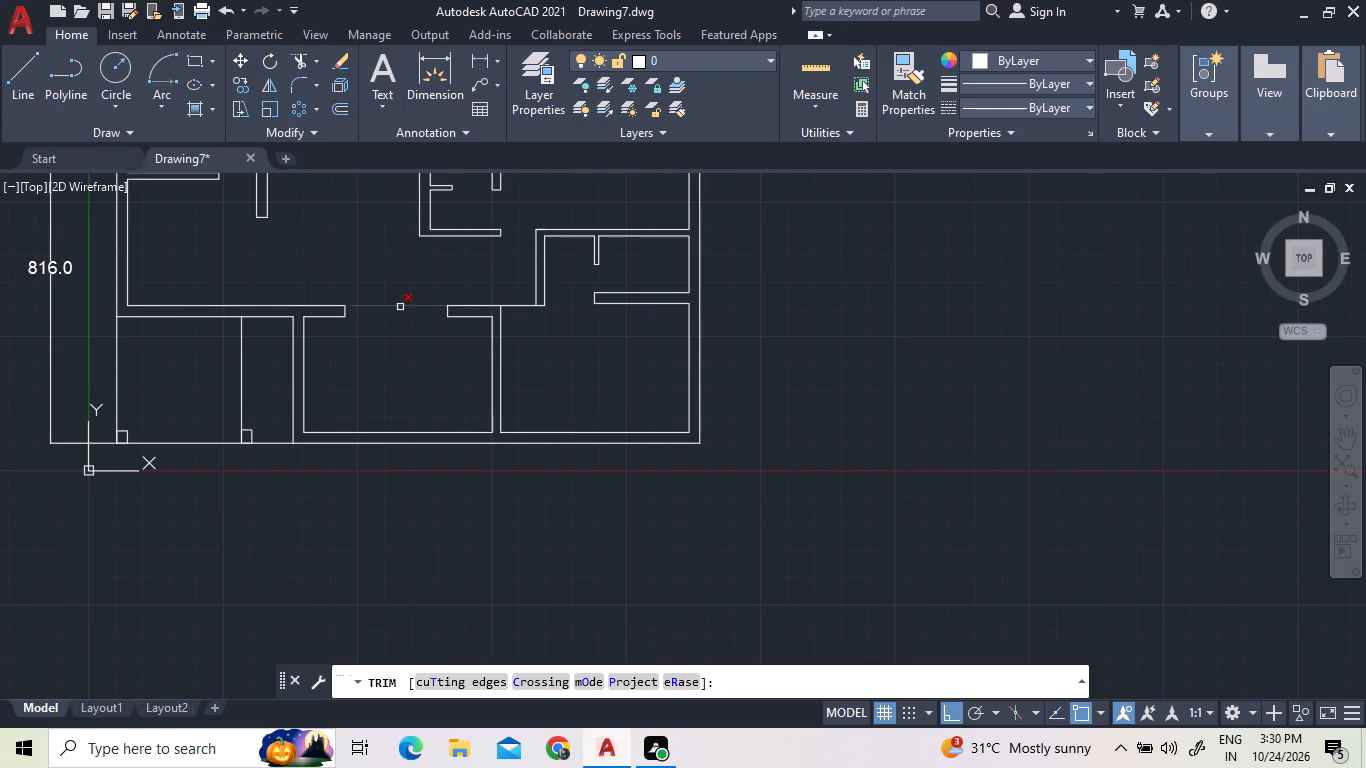
{"action": "left_click", "coordinate": [400, 307]}
{"action": "scroll", "coordinate": [389, 313], "scroll_direction": "down", "scroll_amount": 2}
{"action": "scroll", "coordinate": [335, 292], "scroll_direction": "up", "scroll_amount": 2}
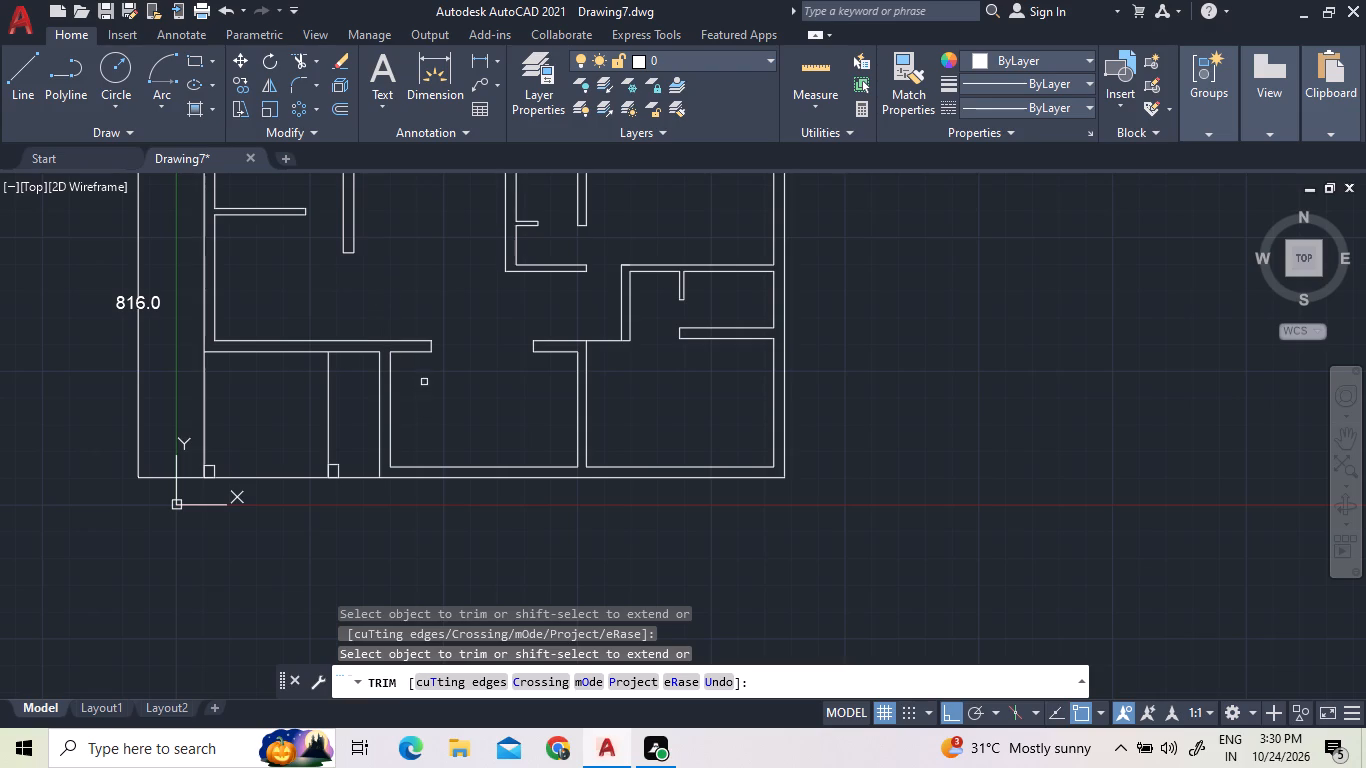
{"action": "middle_click_drag", "start_coordinate": [424, 381], "coordinate": [378, 528]}
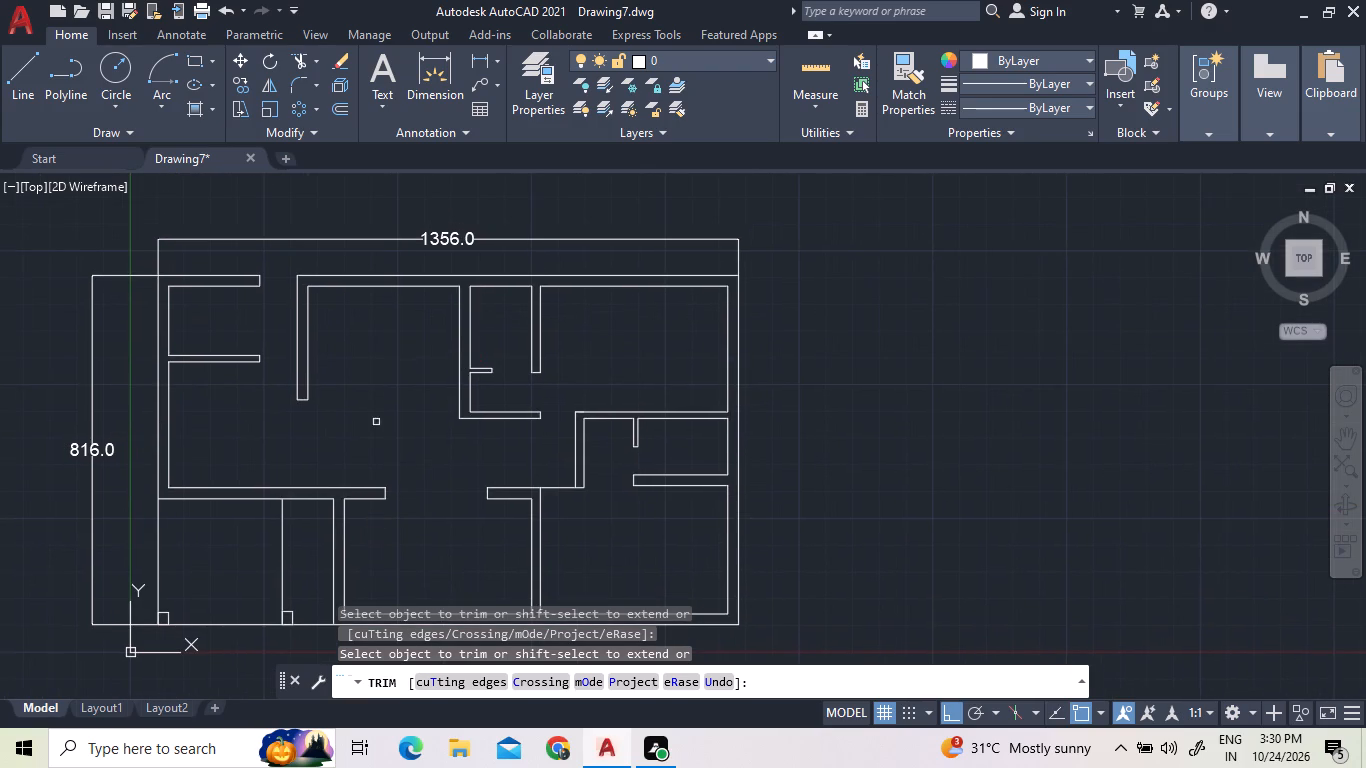
{"action": "right_click", "coordinate": [563, 215]}
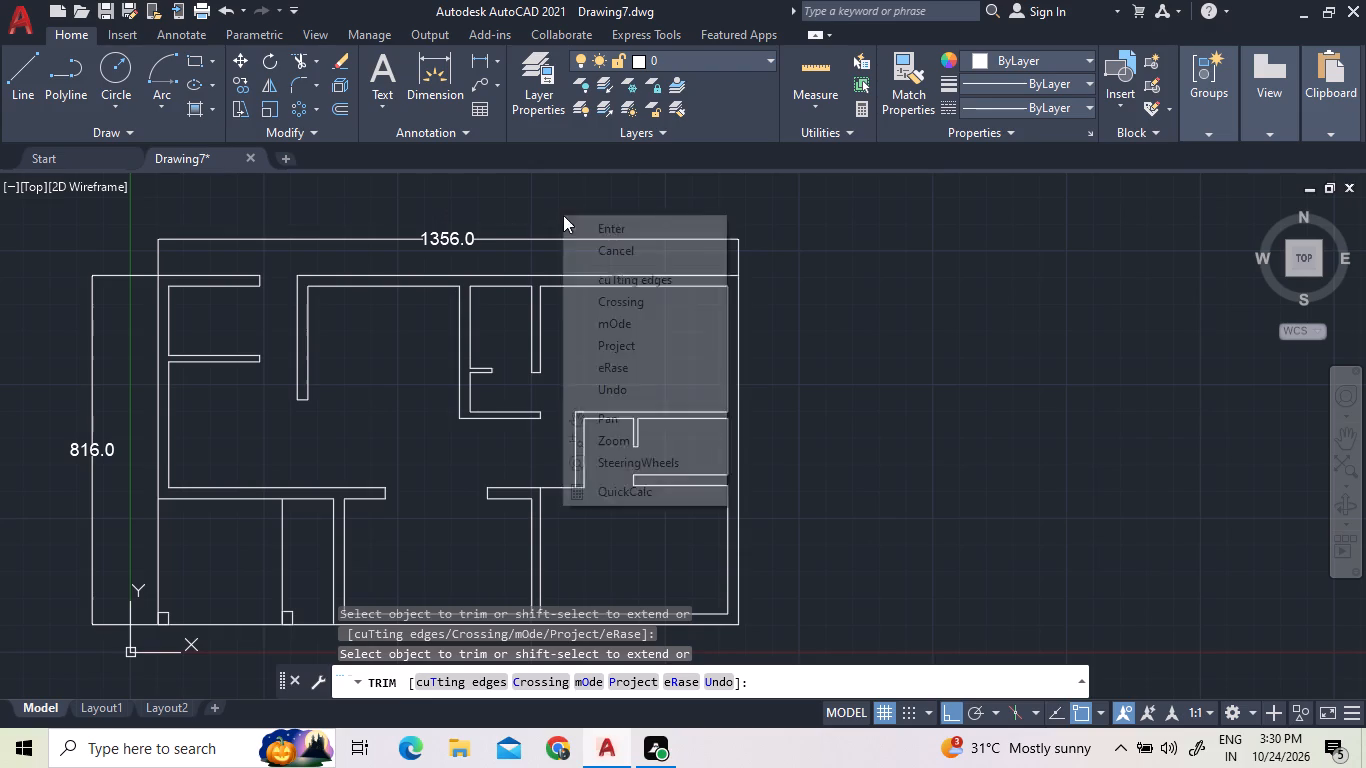
{"action": "left_click", "coordinate": [596, 237]}
Measure the distances around the partition between the upper-middle rooms with Quick measure.
{"action": "left_click", "coordinate": [37, 92]}
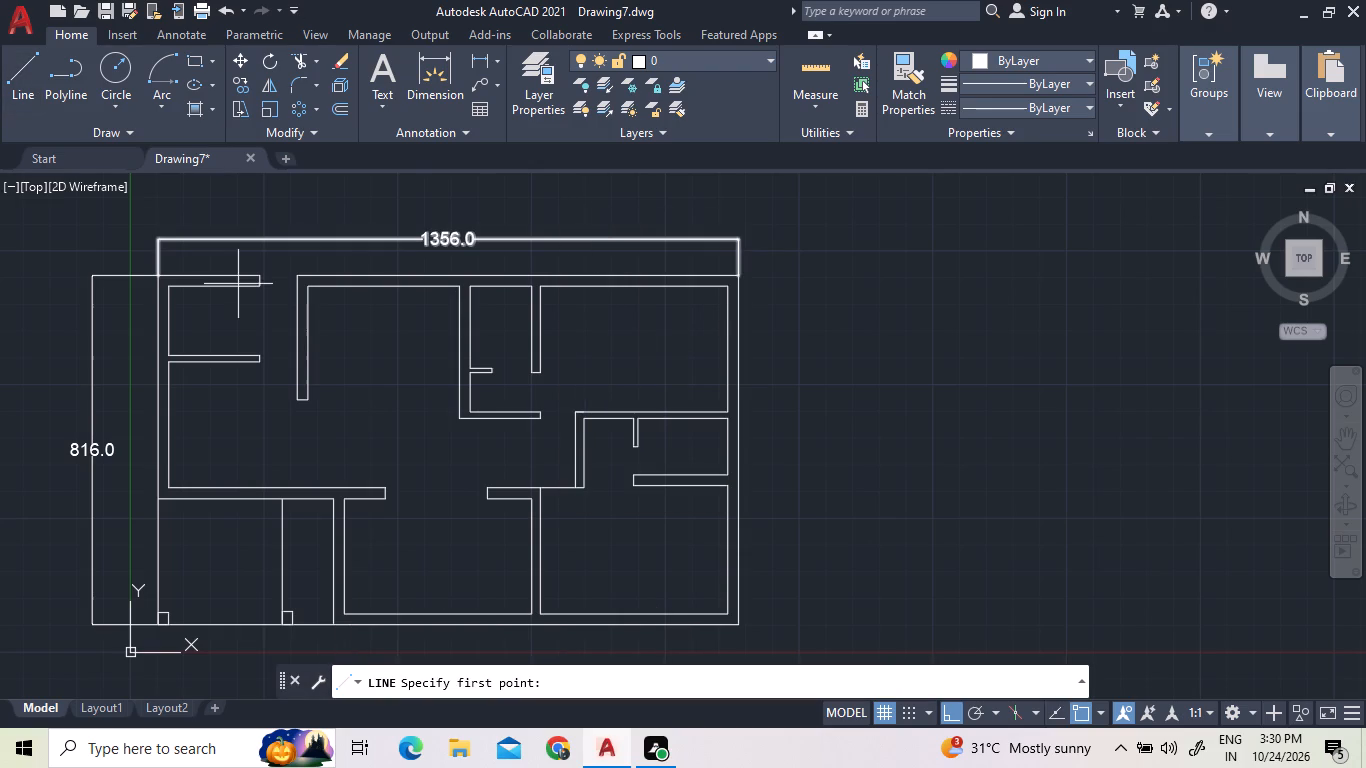
{"action": "left_click", "coordinate": [337, 104]}
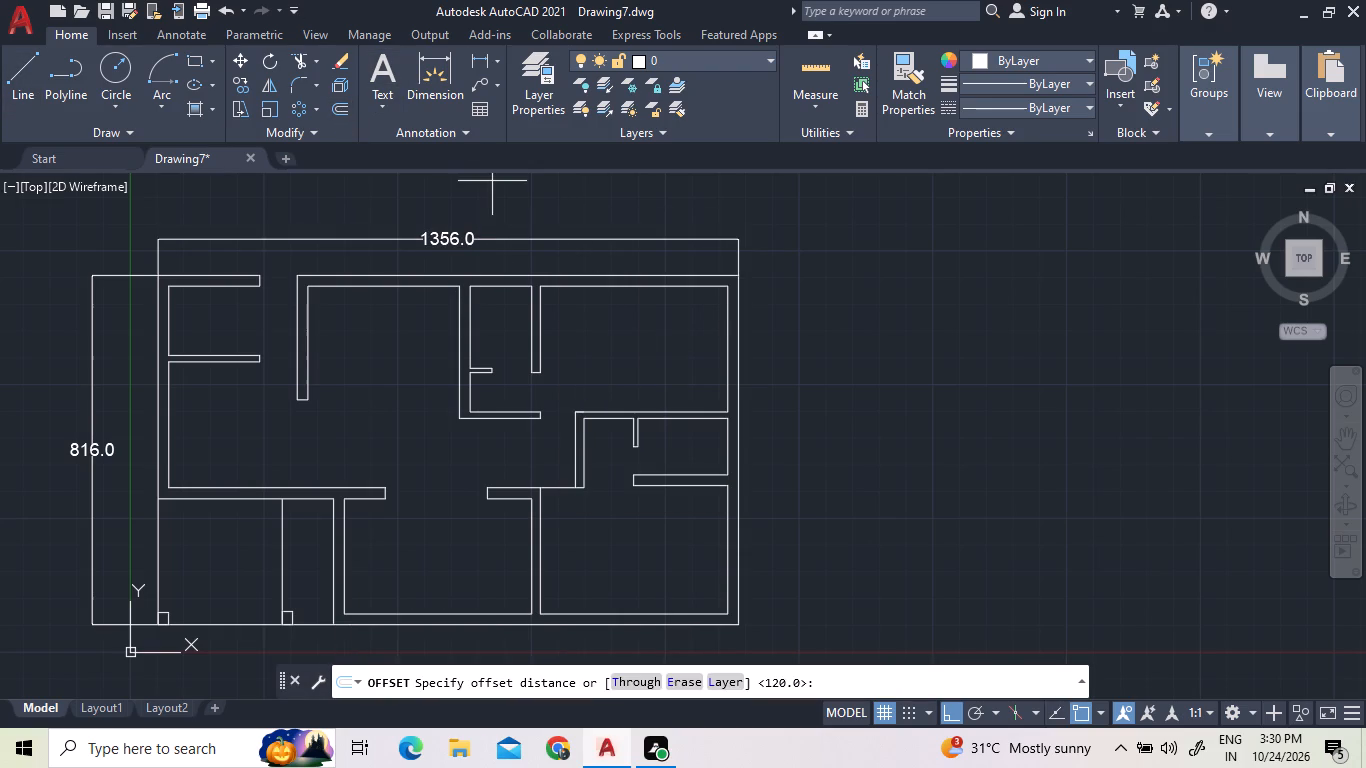
{"action": "double_click", "coordinate": [817, 65]}
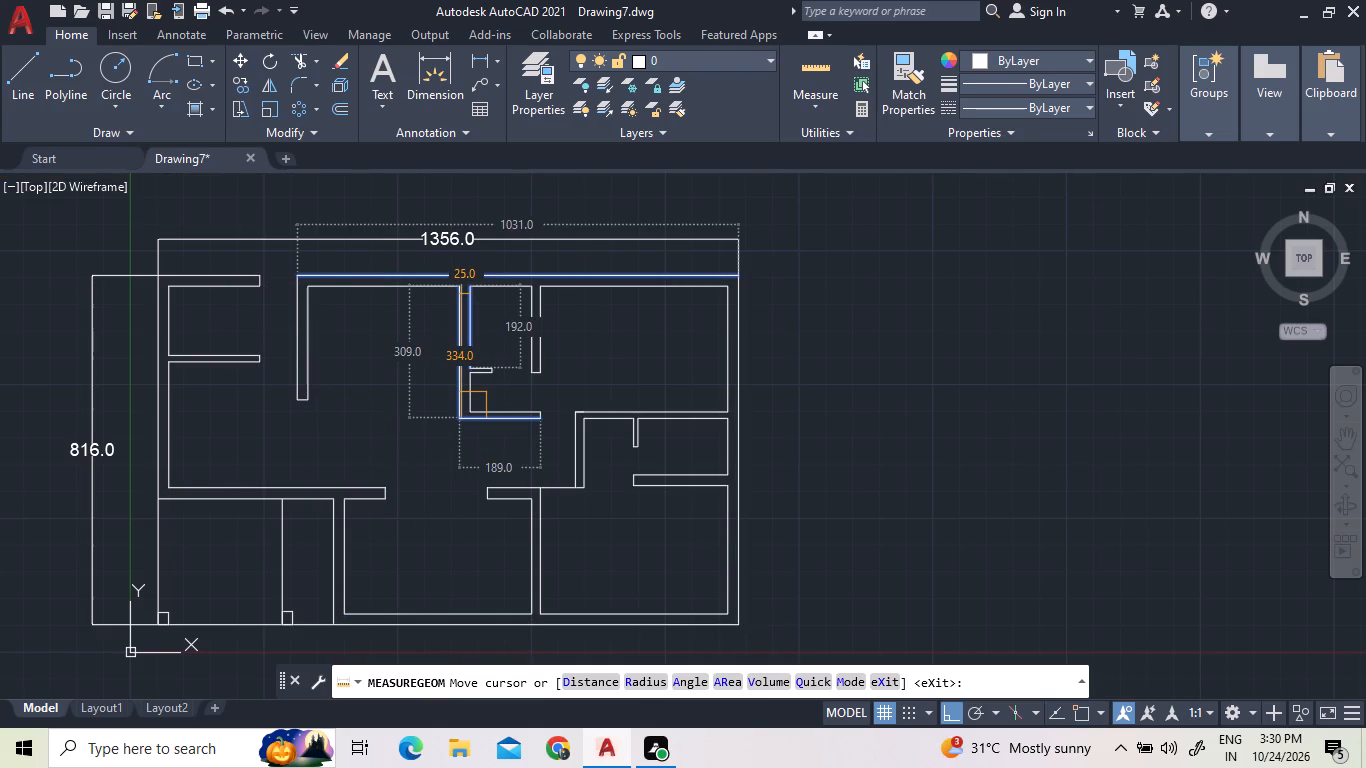
Offset the upper-middle room's inner top wall line and inner left wall line 100 into the room.
{"action": "left_click", "coordinate": [341, 111]}
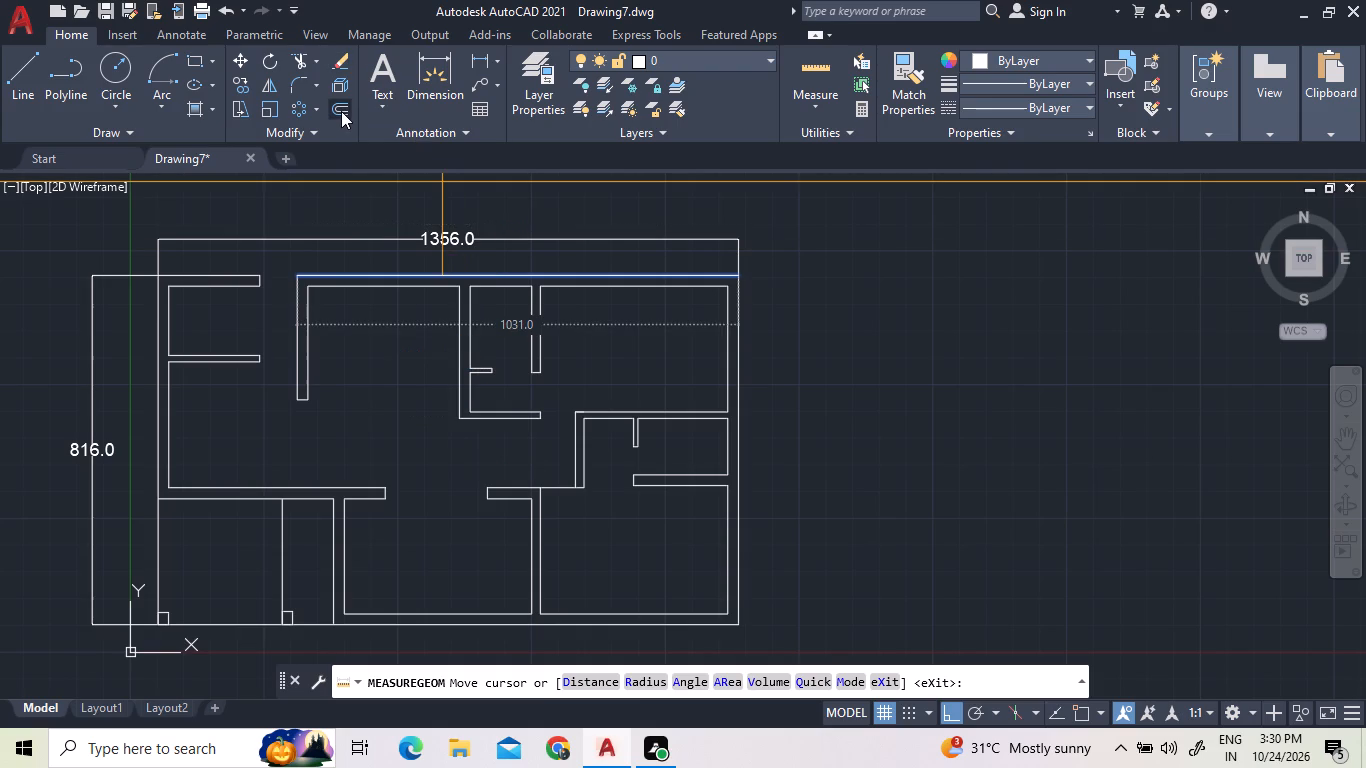
{"action": "type", "text": "1000"}
{"action": "key", "text": "BackSpace"}
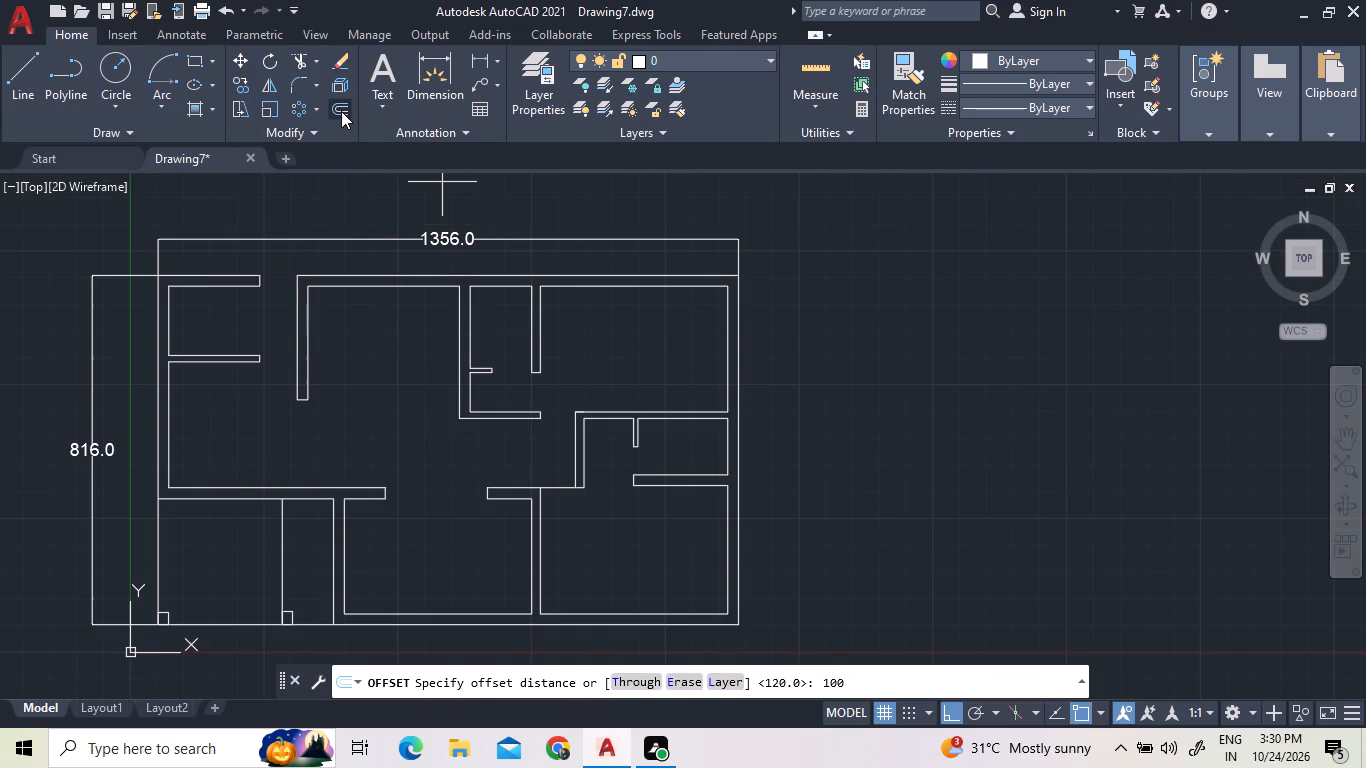
{"action": "key", "text": "Return"}
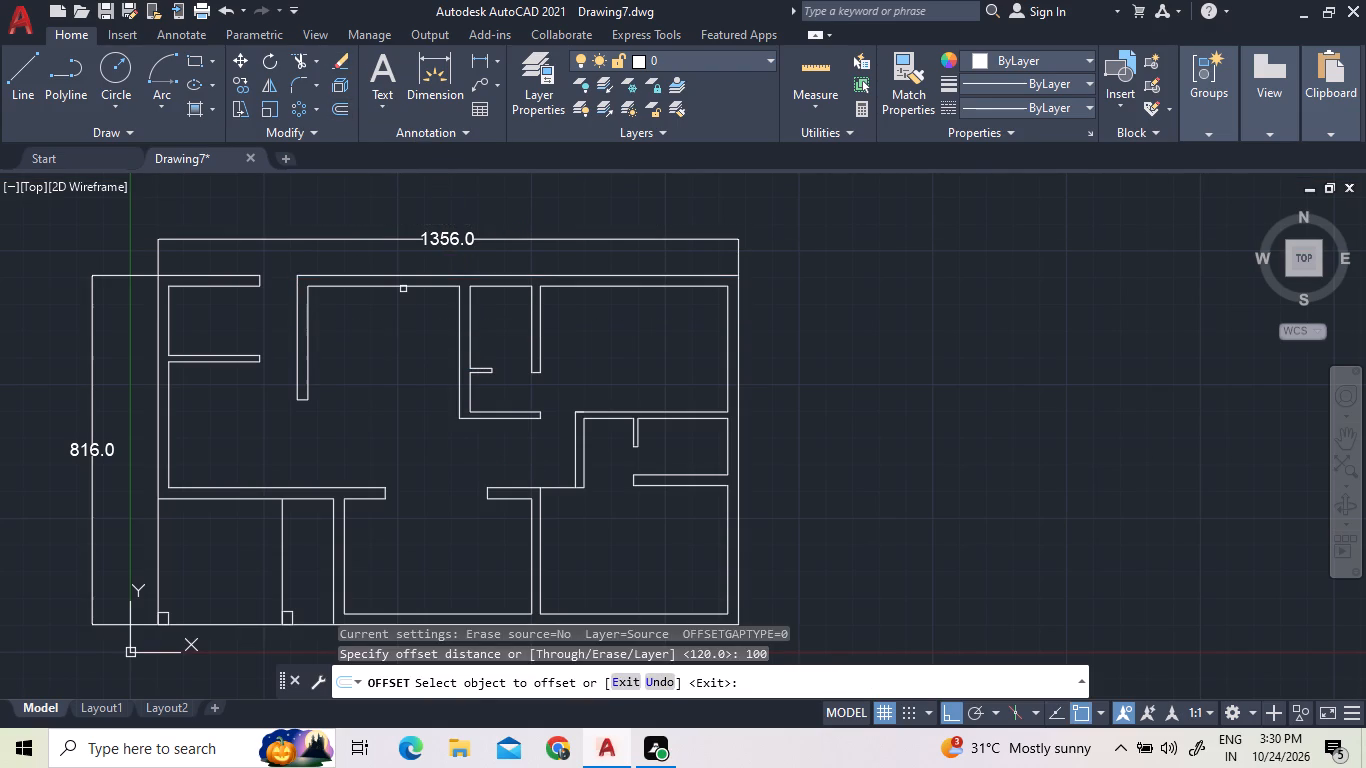
{"action": "left_click", "coordinate": [403, 288]}
{"action": "left_click", "coordinate": [402, 322]}
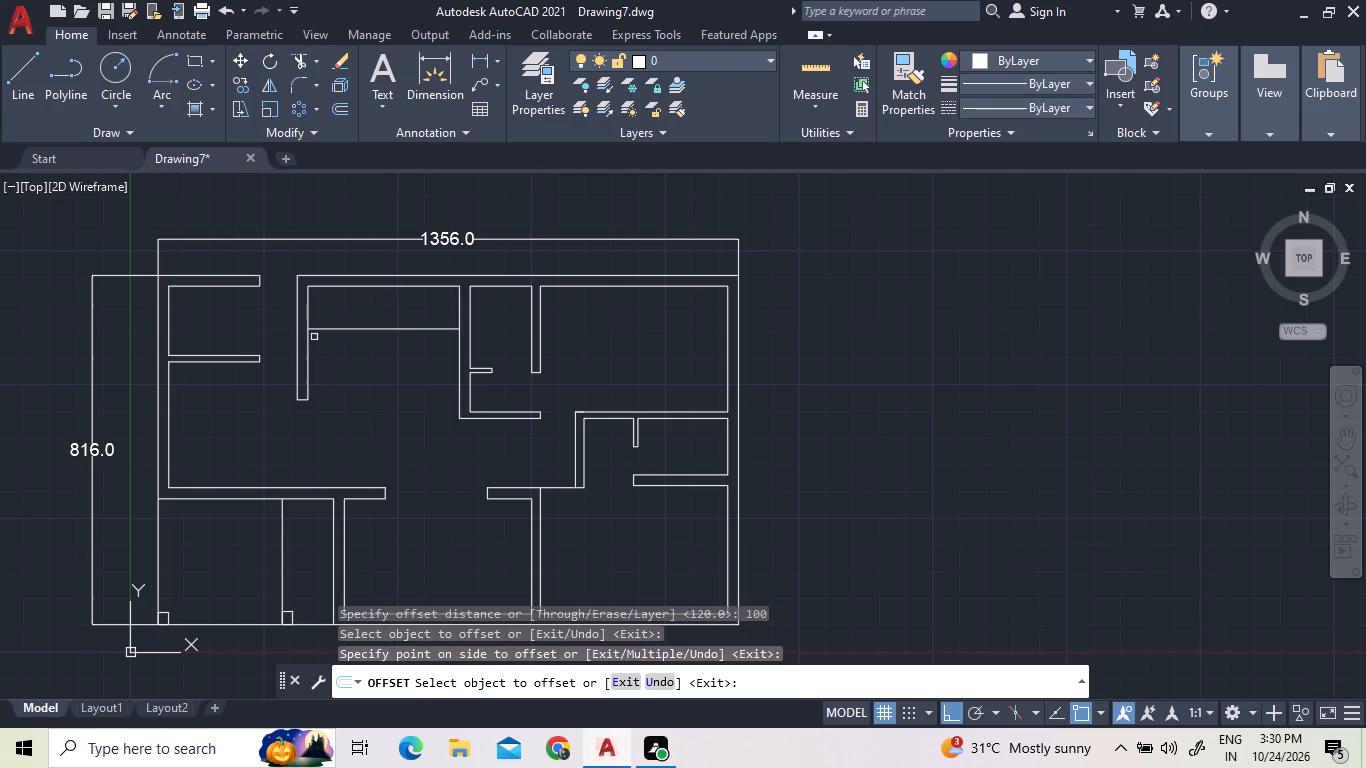
{"action": "left_click", "coordinate": [308, 337]}
{"action": "left_click", "coordinate": [340, 338]}
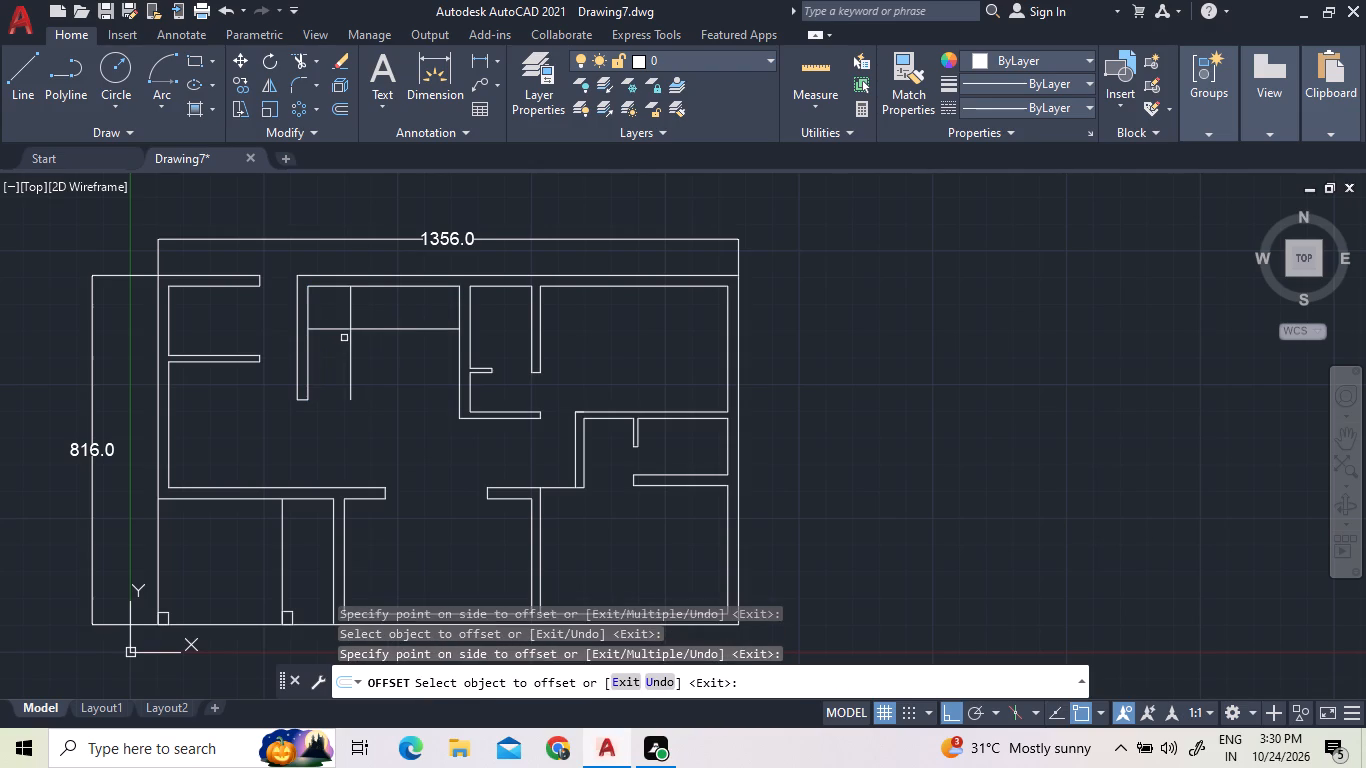
{"action": "right_click", "coordinate": [397, 353]}
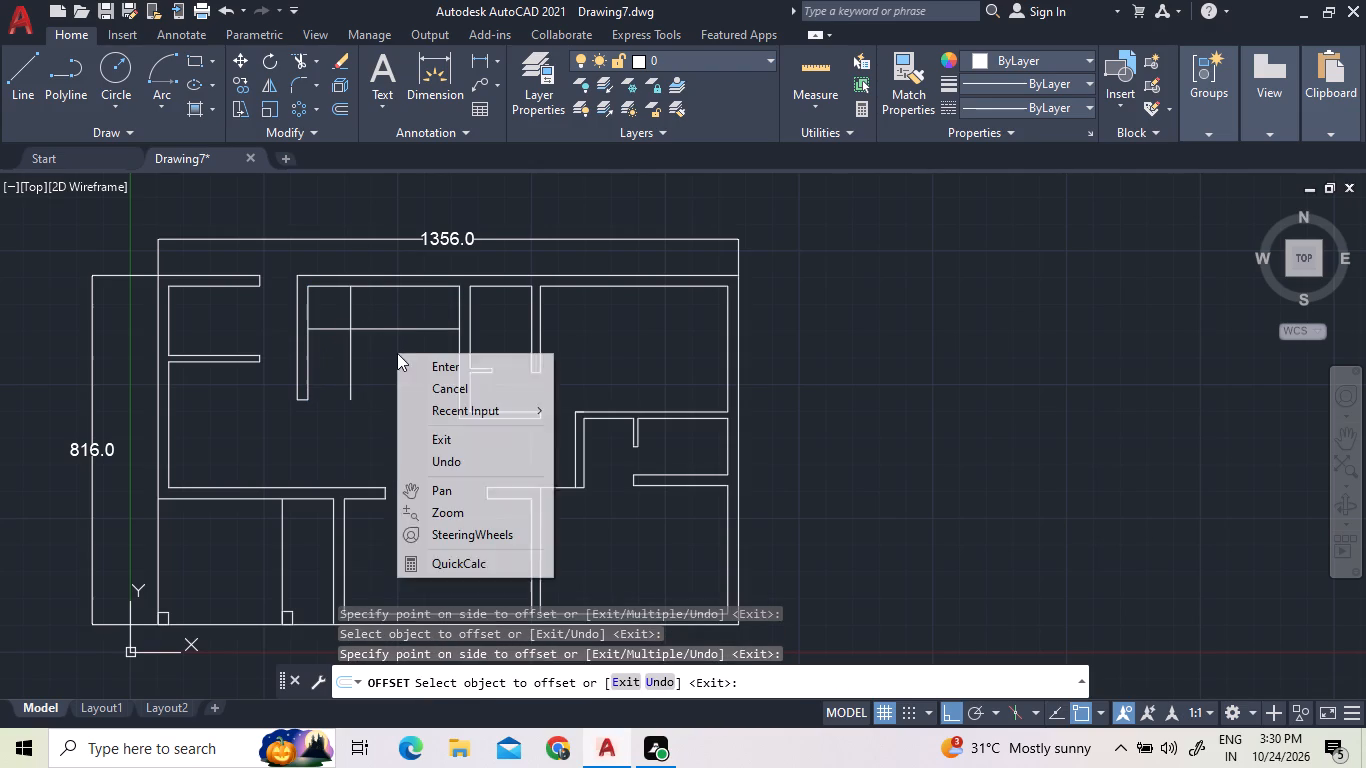
{"action": "left_click", "coordinate": [413, 368]}
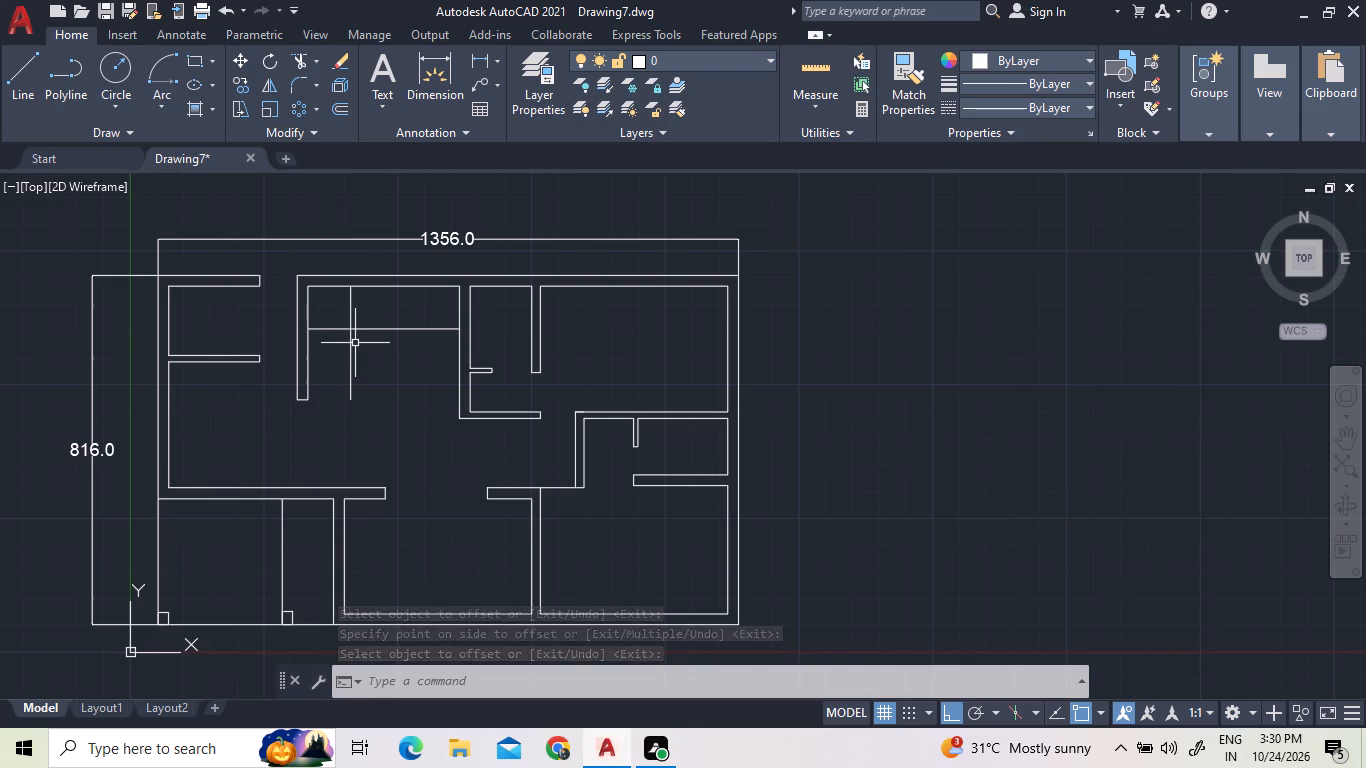
Break the vertical 100-offset line in the upper-middle room at its intersection with the horizontal offset line.
{"action": "type", "text": "BR"}
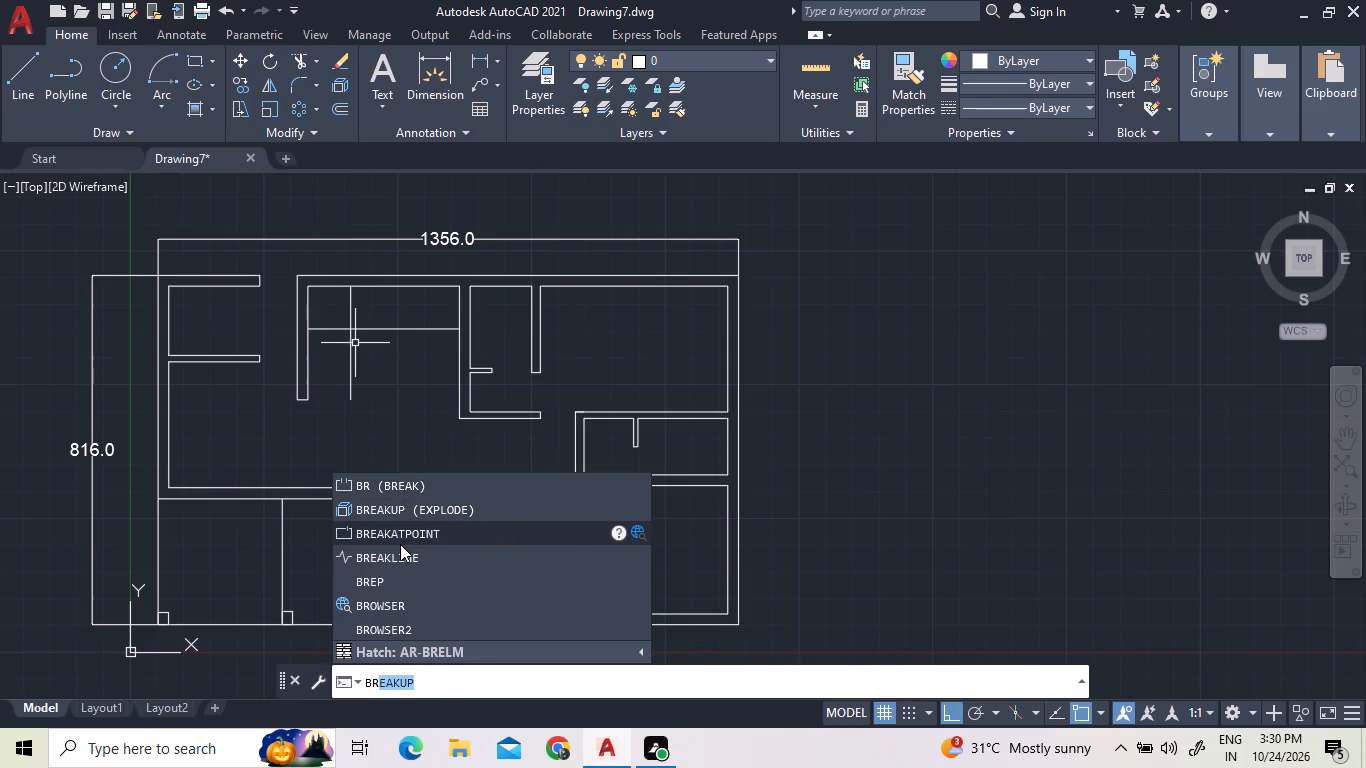
{"action": "left_click", "coordinate": [400, 544]}
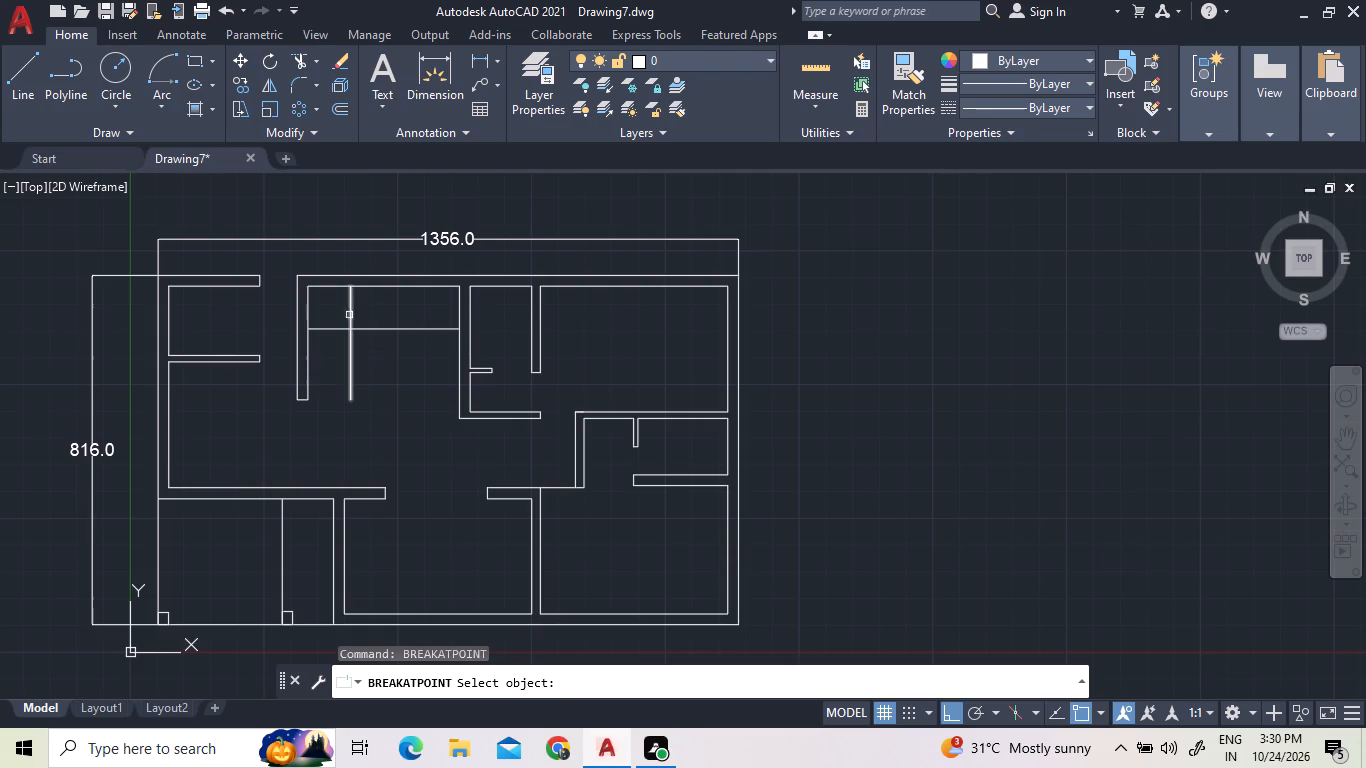
{"action": "scroll", "coordinate": [349, 315], "scroll_direction": "up", "scroll_amount": 4}
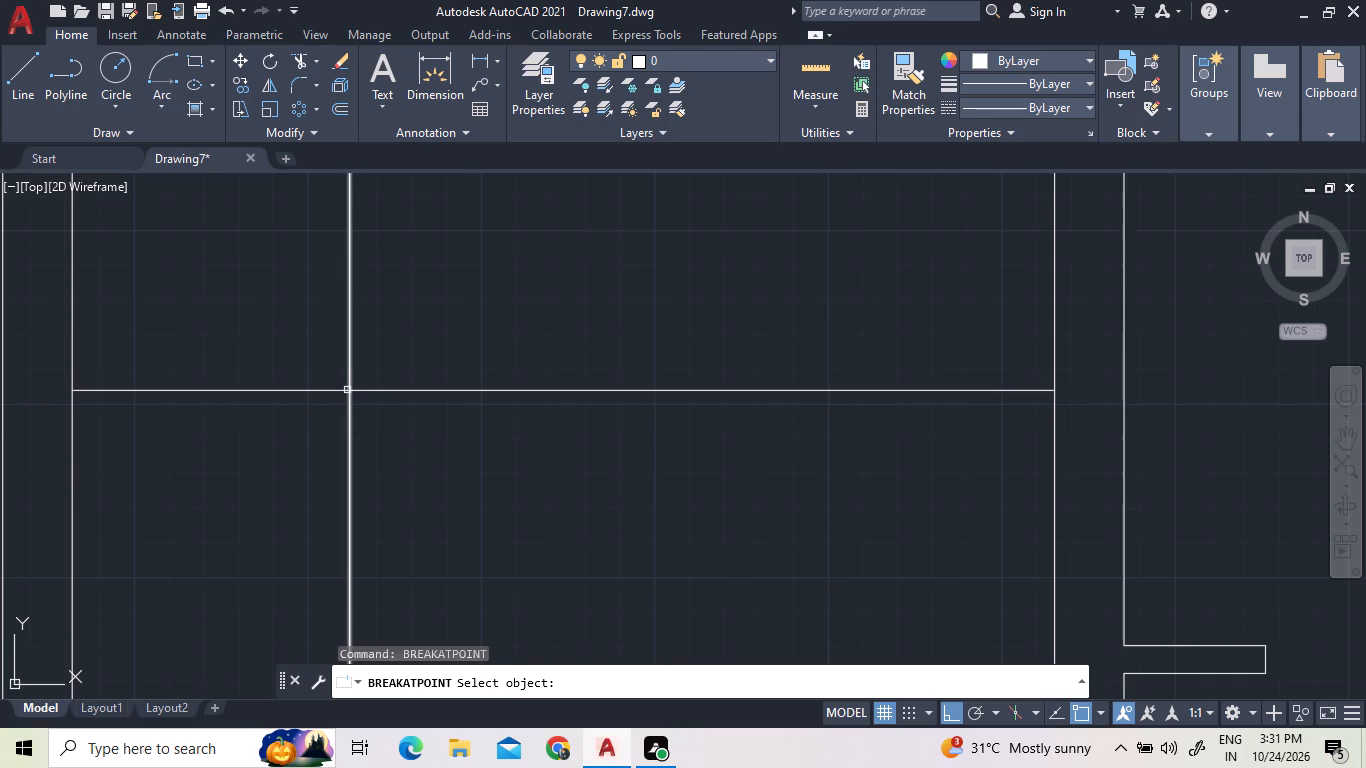
{"action": "double_click", "coordinate": [350, 390]}
{"action": "left_click", "coordinate": [350, 390]}
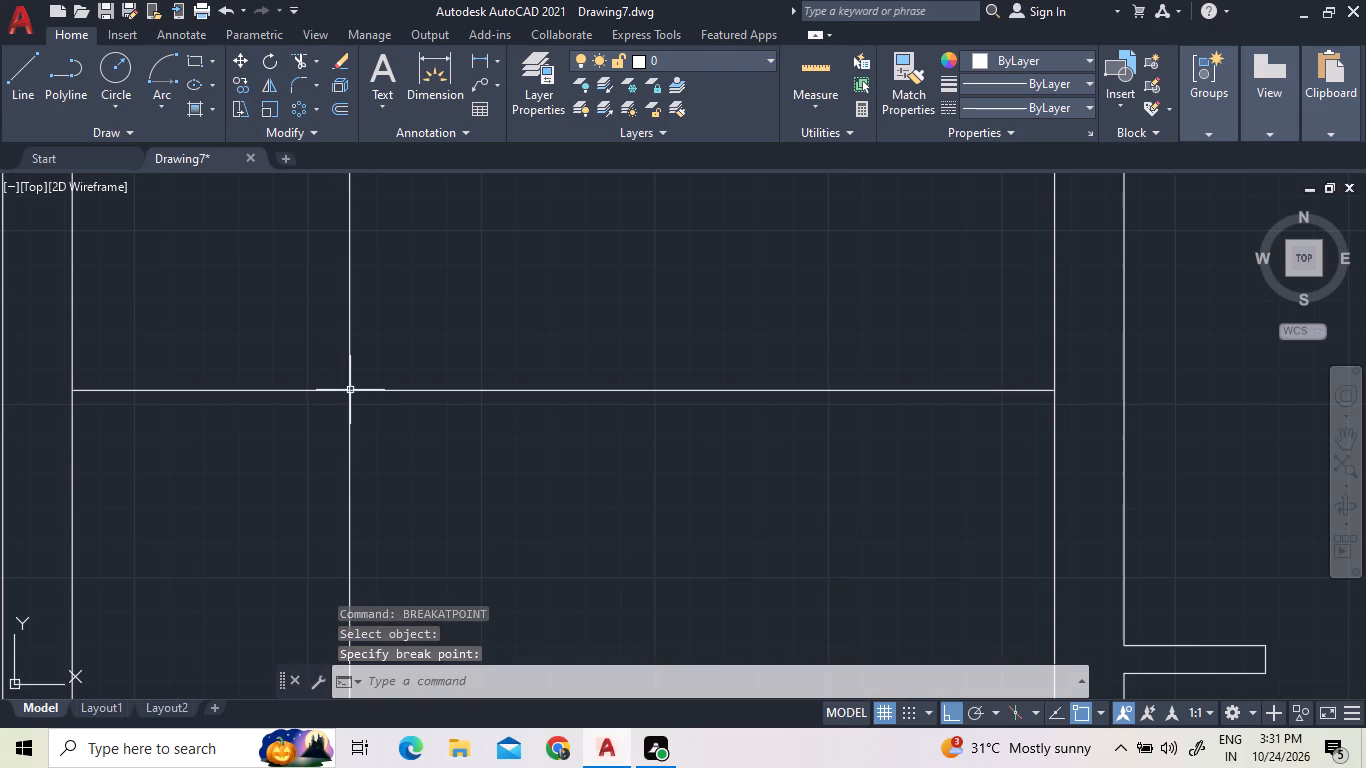
{"action": "left_click", "coordinate": [350, 390]}
{"action": "left_click", "coordinate": [362, 326]}
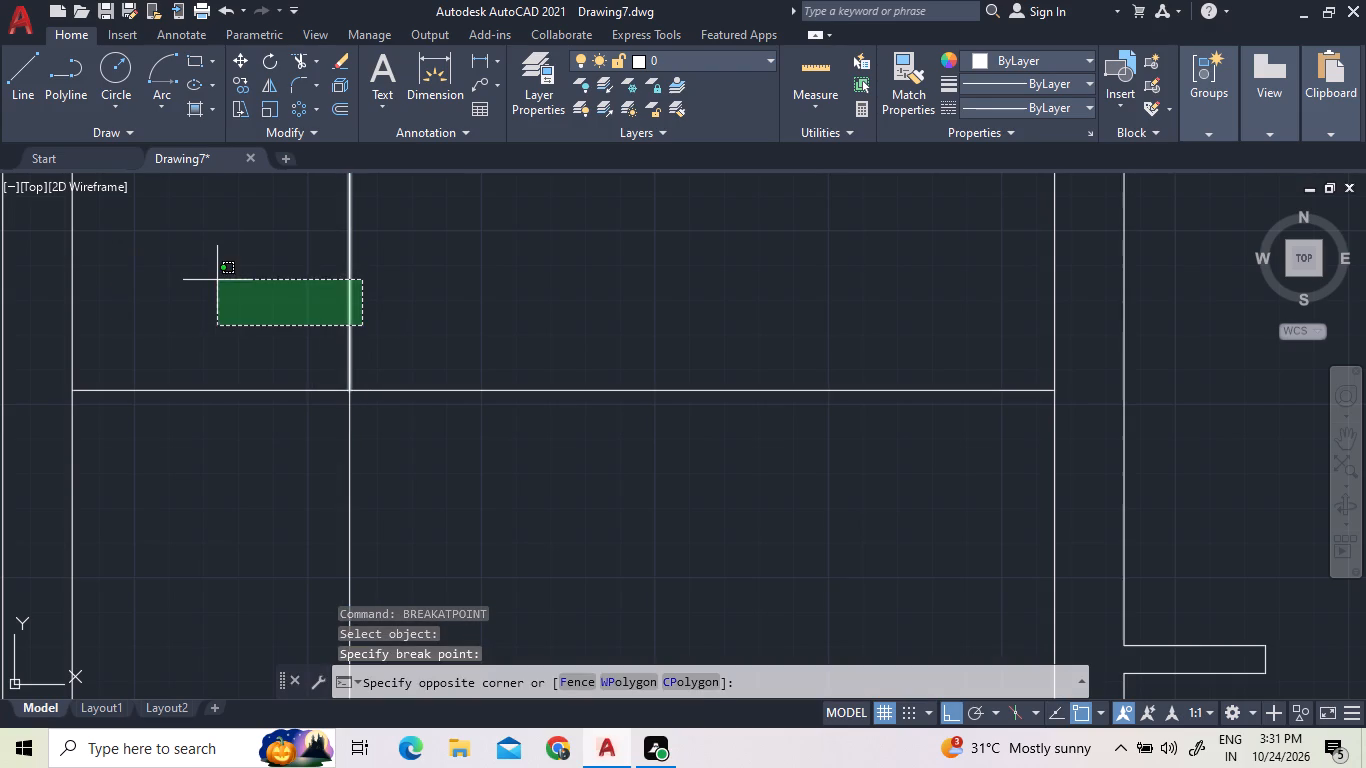
{"action": "left_click", "coordinate": [482, 317]}
{"action": "scroll", "coordinate": [450, 323], "scroll_direction": "down", "scroll_amount": 2}
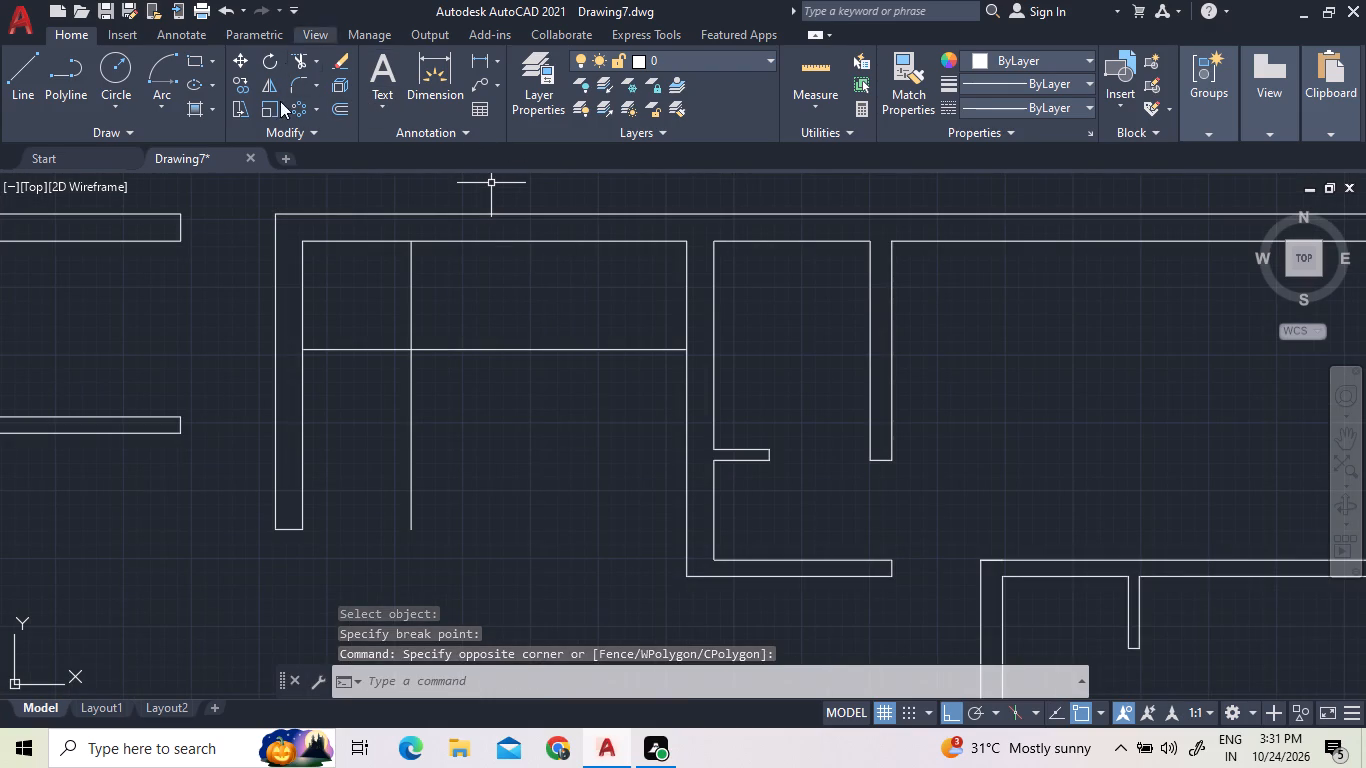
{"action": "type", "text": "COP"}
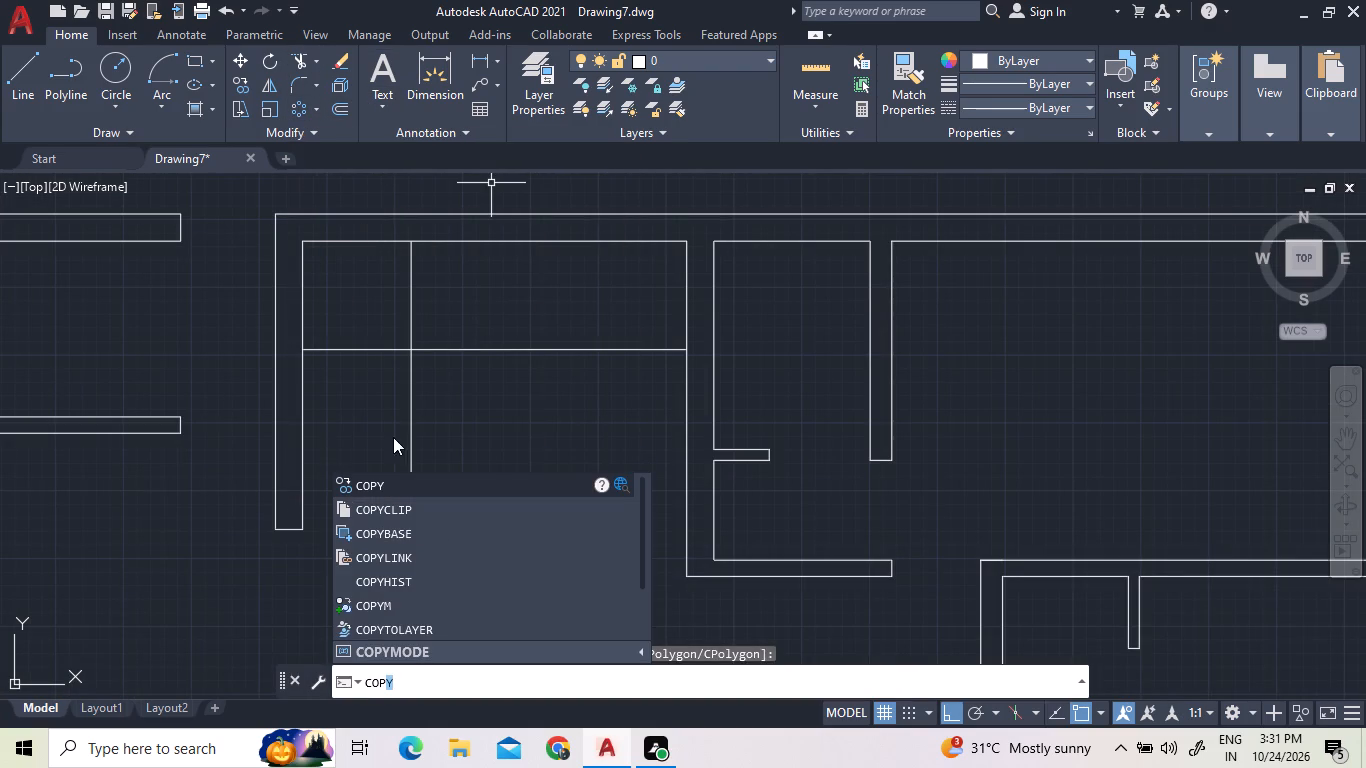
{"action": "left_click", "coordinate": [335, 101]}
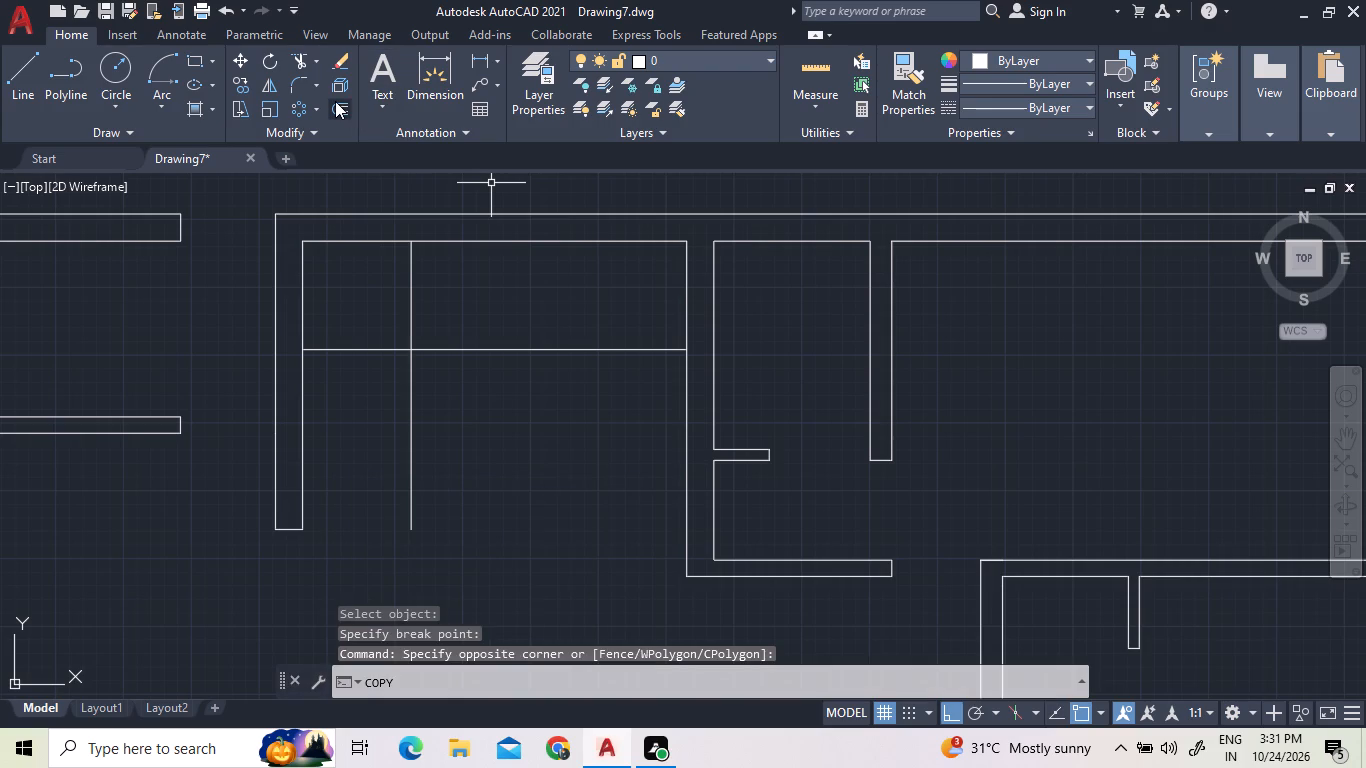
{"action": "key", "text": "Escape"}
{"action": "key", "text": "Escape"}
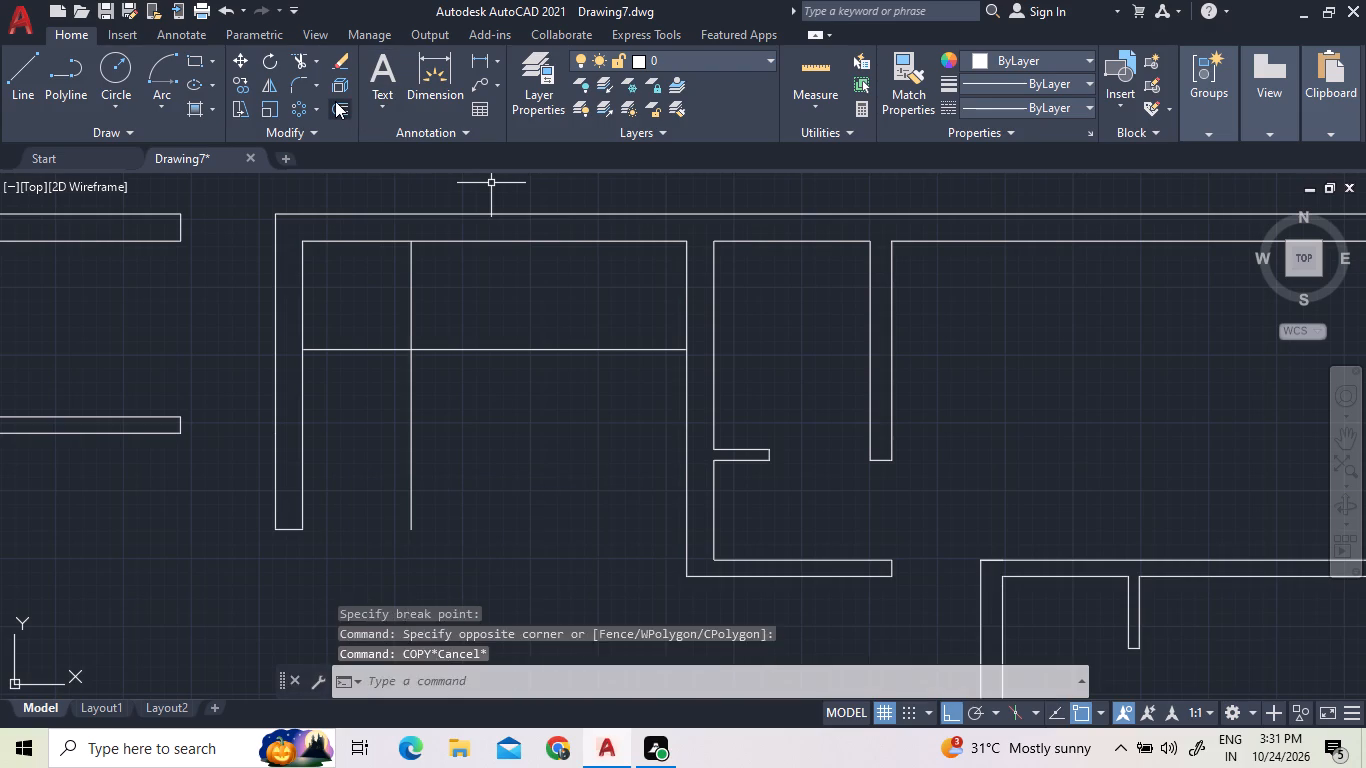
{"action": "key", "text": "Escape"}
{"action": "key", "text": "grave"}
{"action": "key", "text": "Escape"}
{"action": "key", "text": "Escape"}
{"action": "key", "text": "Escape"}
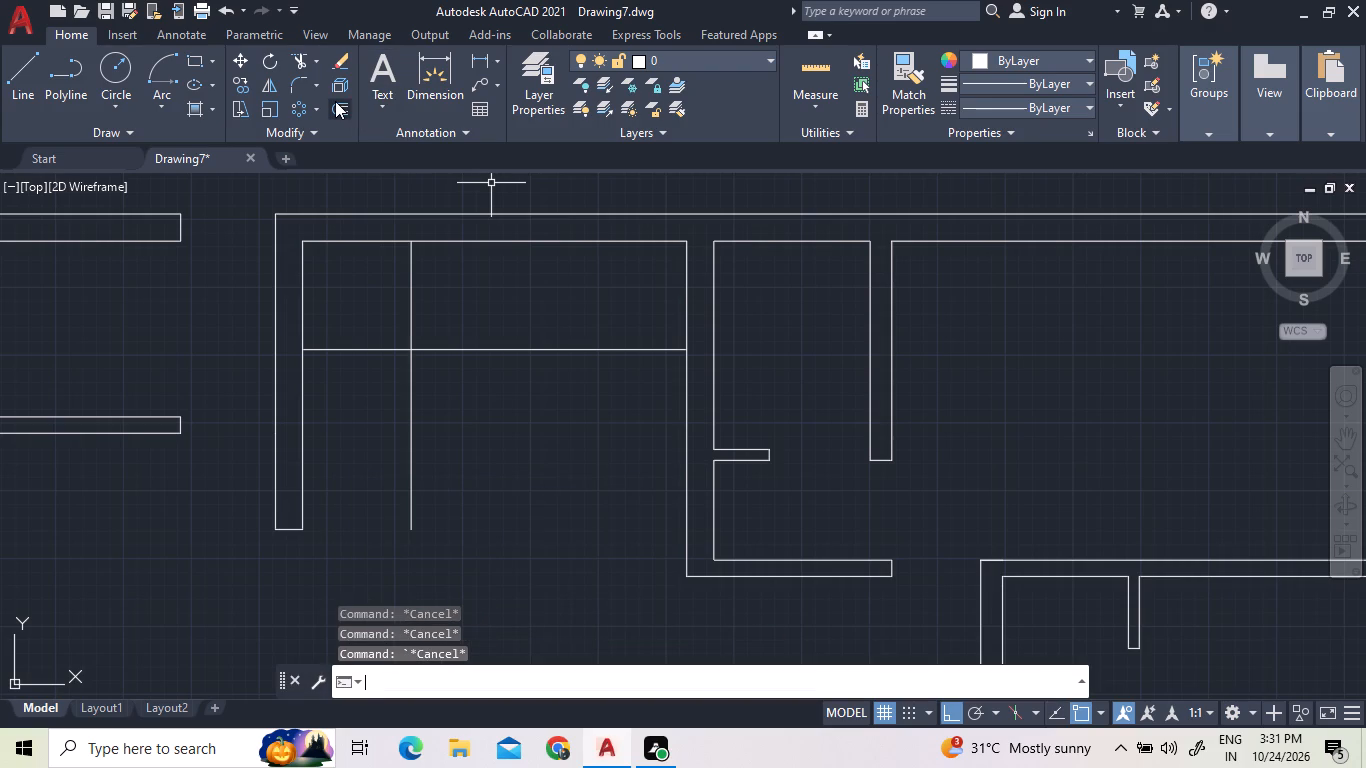
Offset the upper segment of the broken vertical line 25 repeatedly toward the room's right wall, making seven evenly spaced tread lines.
{"action": "key", "text": "o"}
{"action": "key", "text": "Return"}
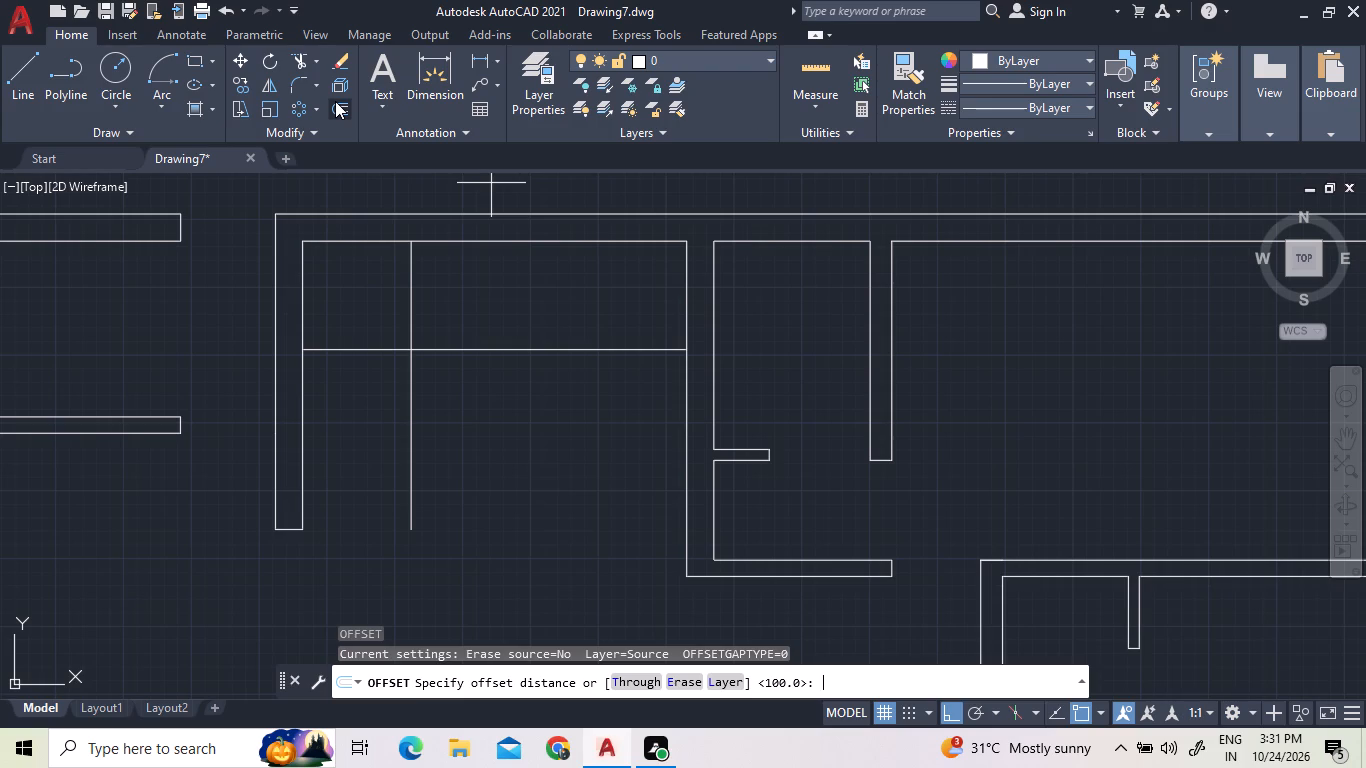
{"action": "type", "text": "25"}
{"action": "key", "text": "Return"}
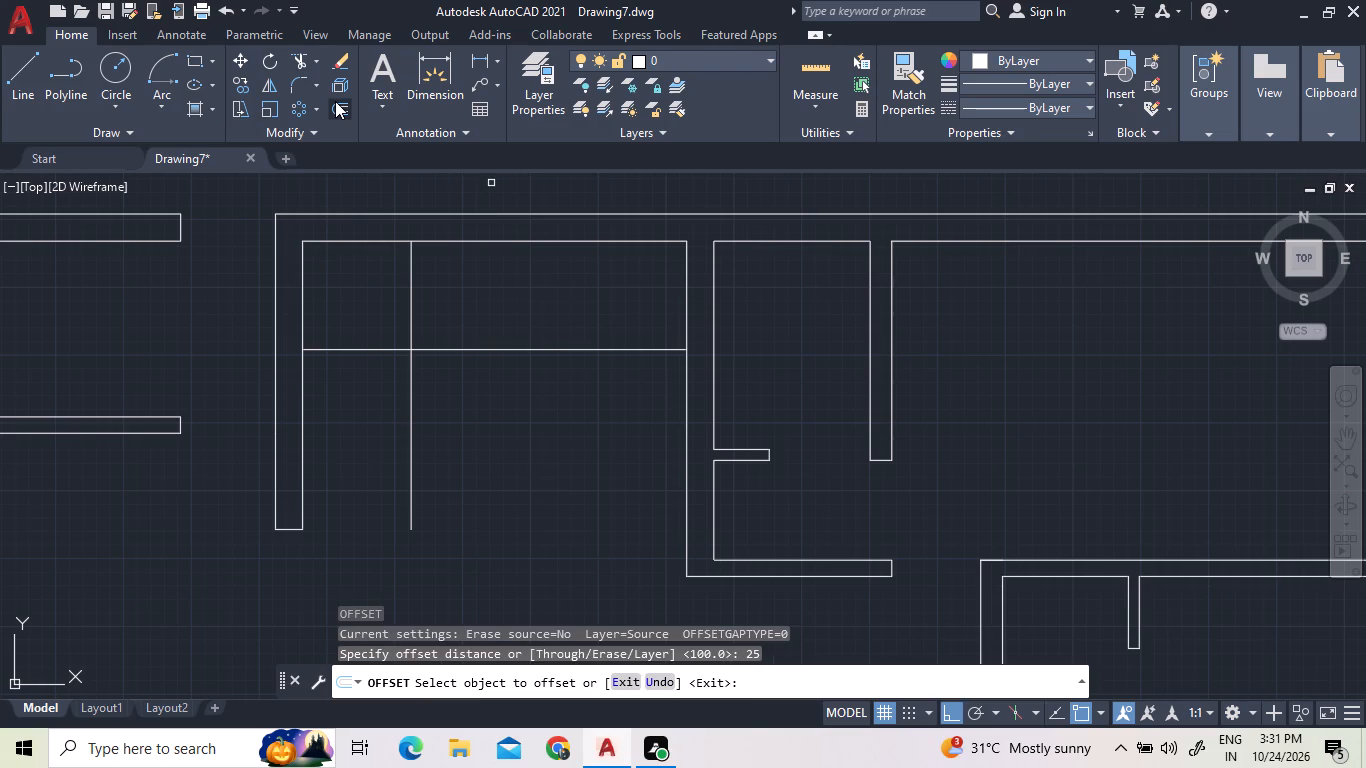
{"action": "left_click", "coordinate": [409, 273]}
{"action": "left_click", "coordinate": [440, 278]}
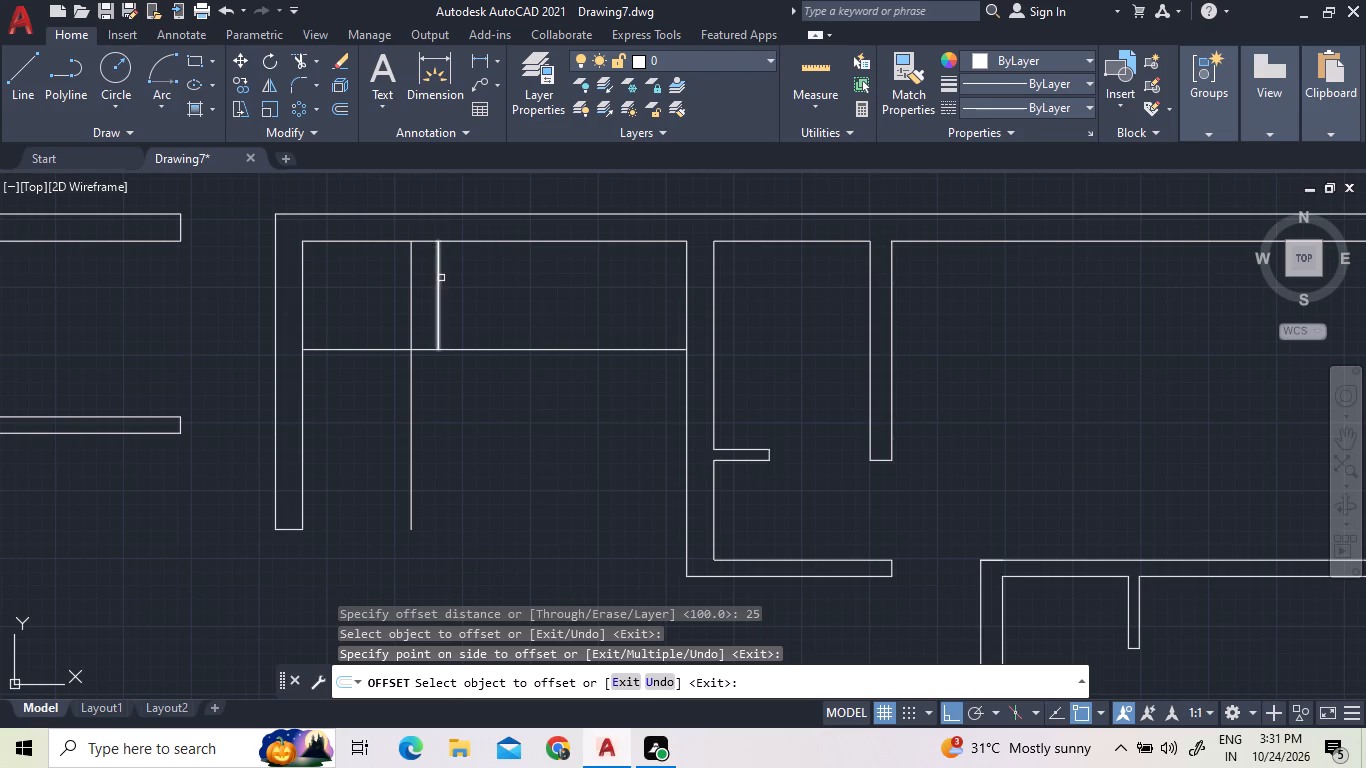
{"action": "left_click", "coordinate": [439, 278]}
{"action": "key", "text": "m"}
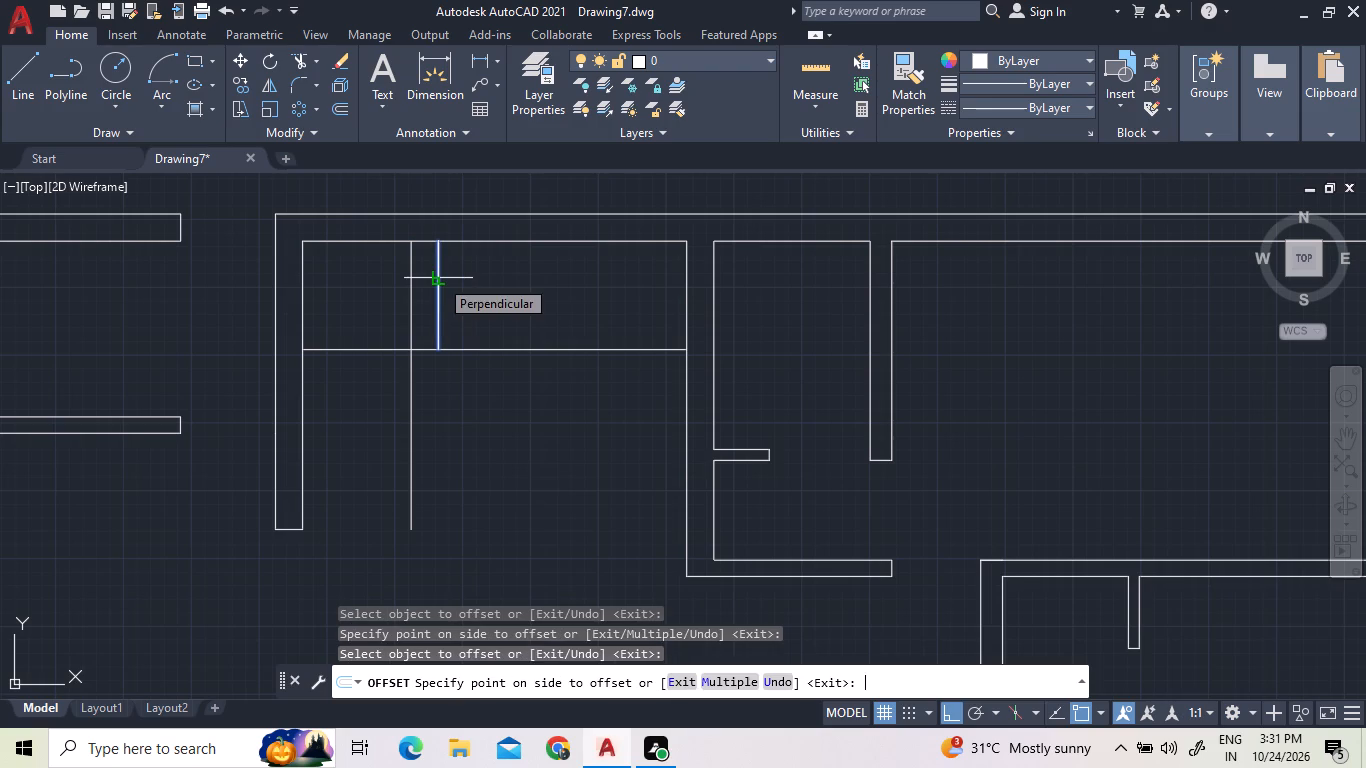
{"action": "key", "text": "Return"}
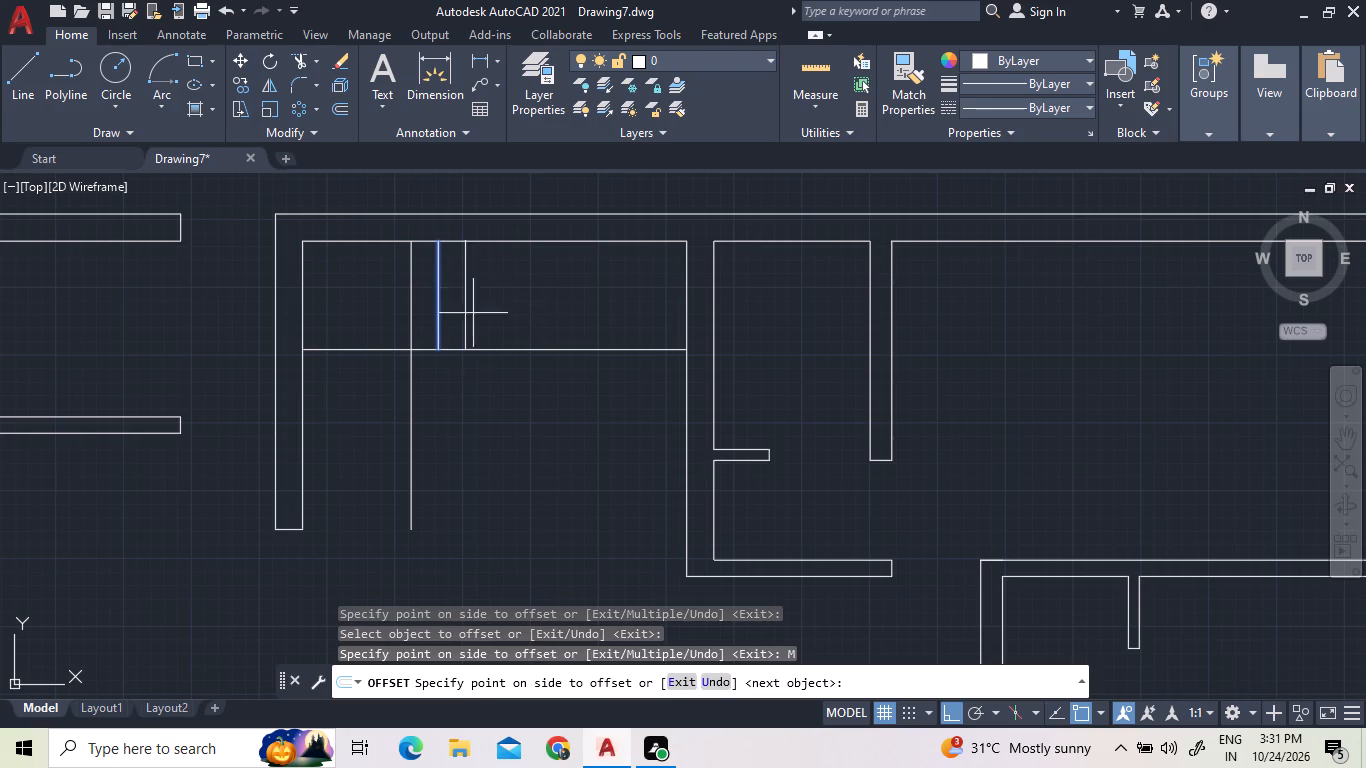
{"action": "left_click", "coordinate": [479, 301]}
{"action": "left_click", "coordinate": [534, 309]}
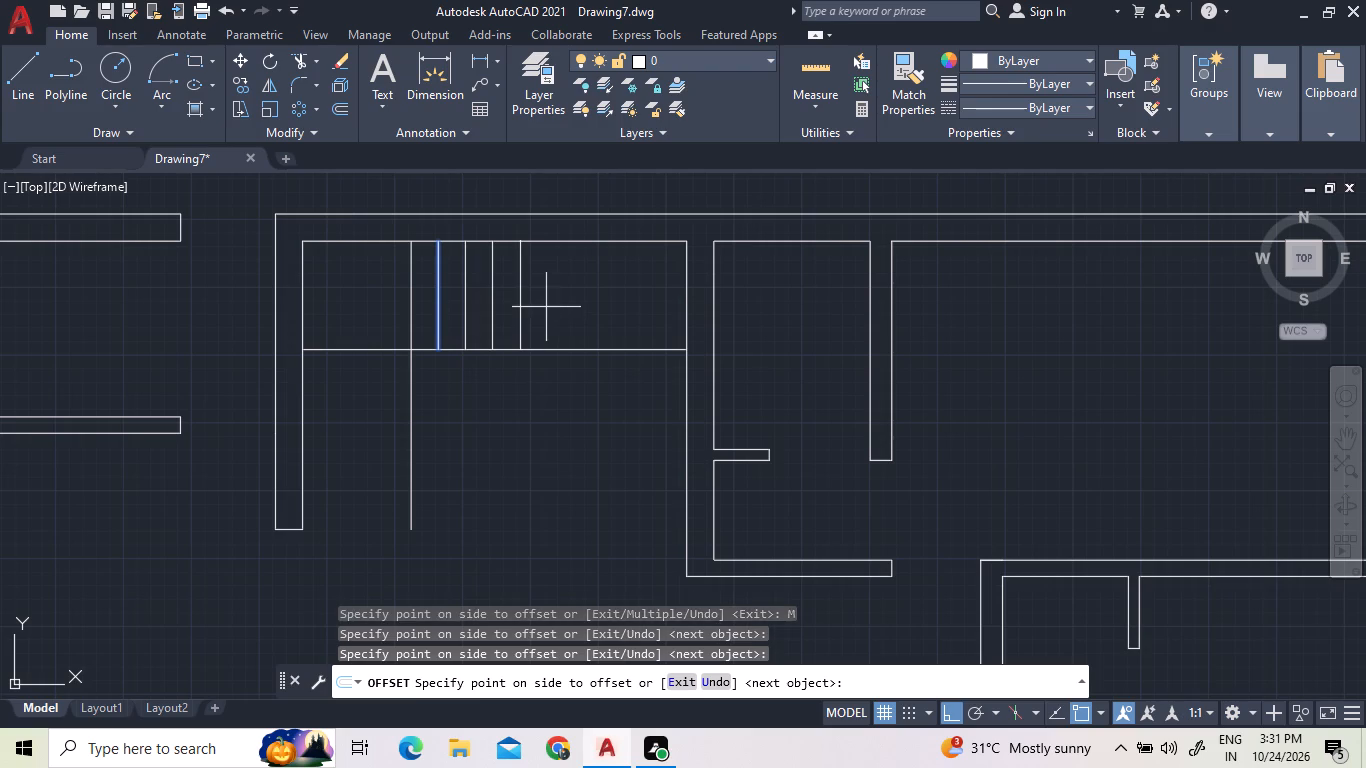
{"action": "left_click", "coordinate": [546, 307]}
{"action": "left_click", "coordinate": [552, 306]}
{"action": "left_click", "coordinate": [583, 302]}
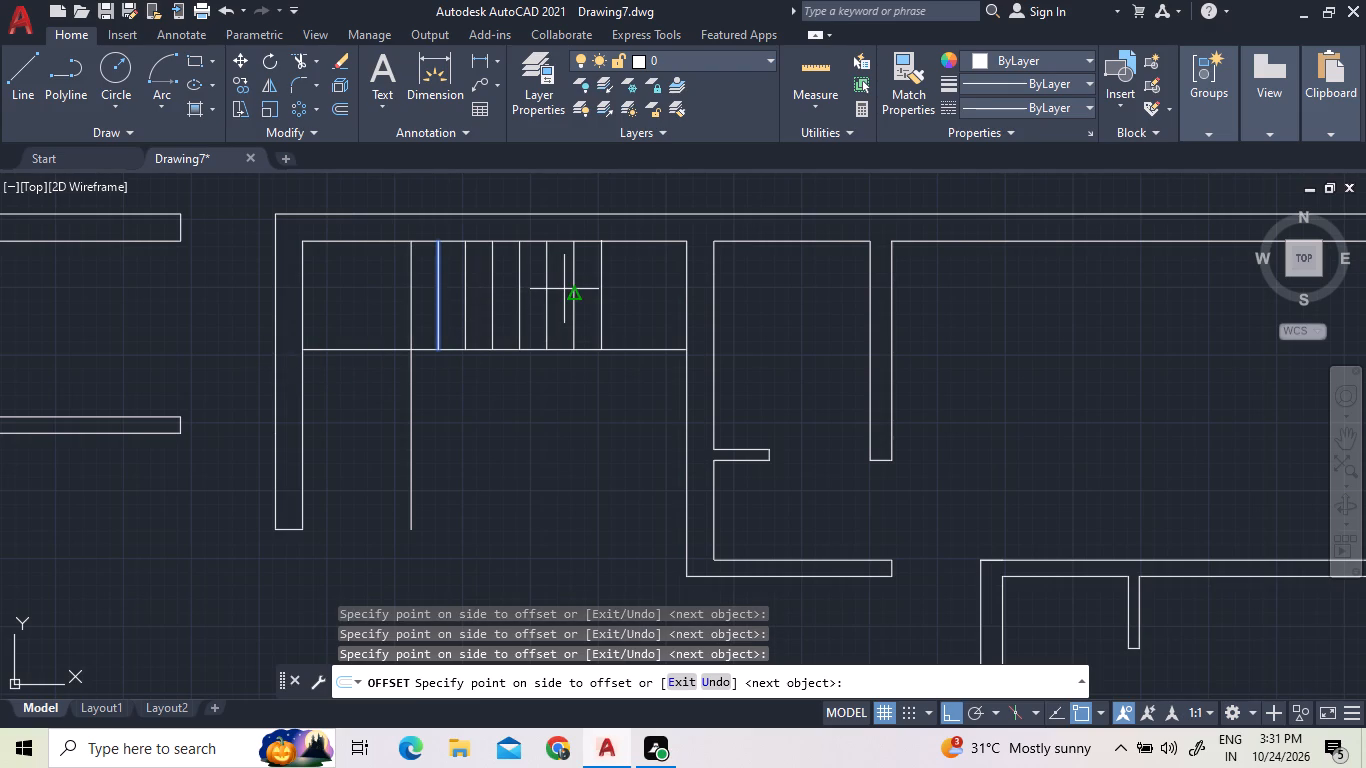
{"action": "left_click", "coordinate": [592, 295]}
{"action": "right_click", "coordinate": [592, 295]}
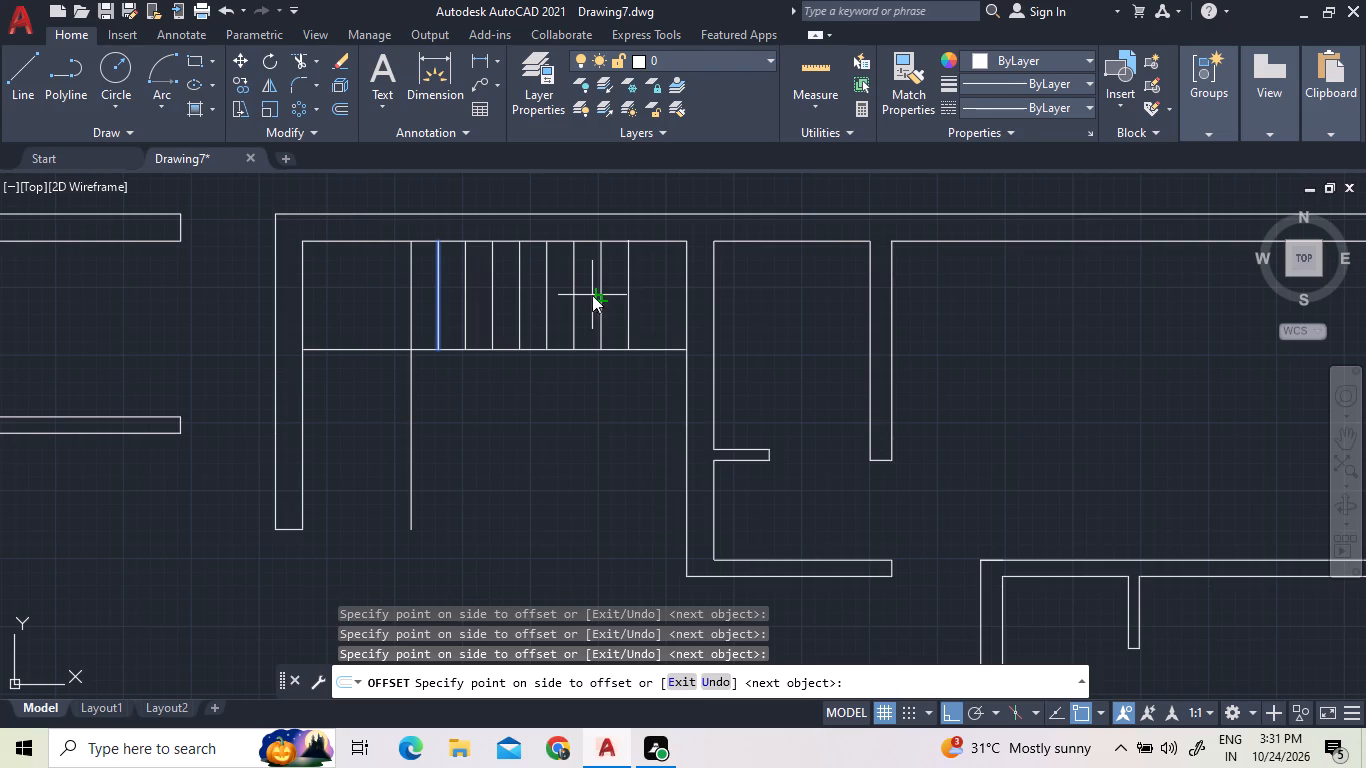
{"action": "left_click", "coordinate": [597, 305]}
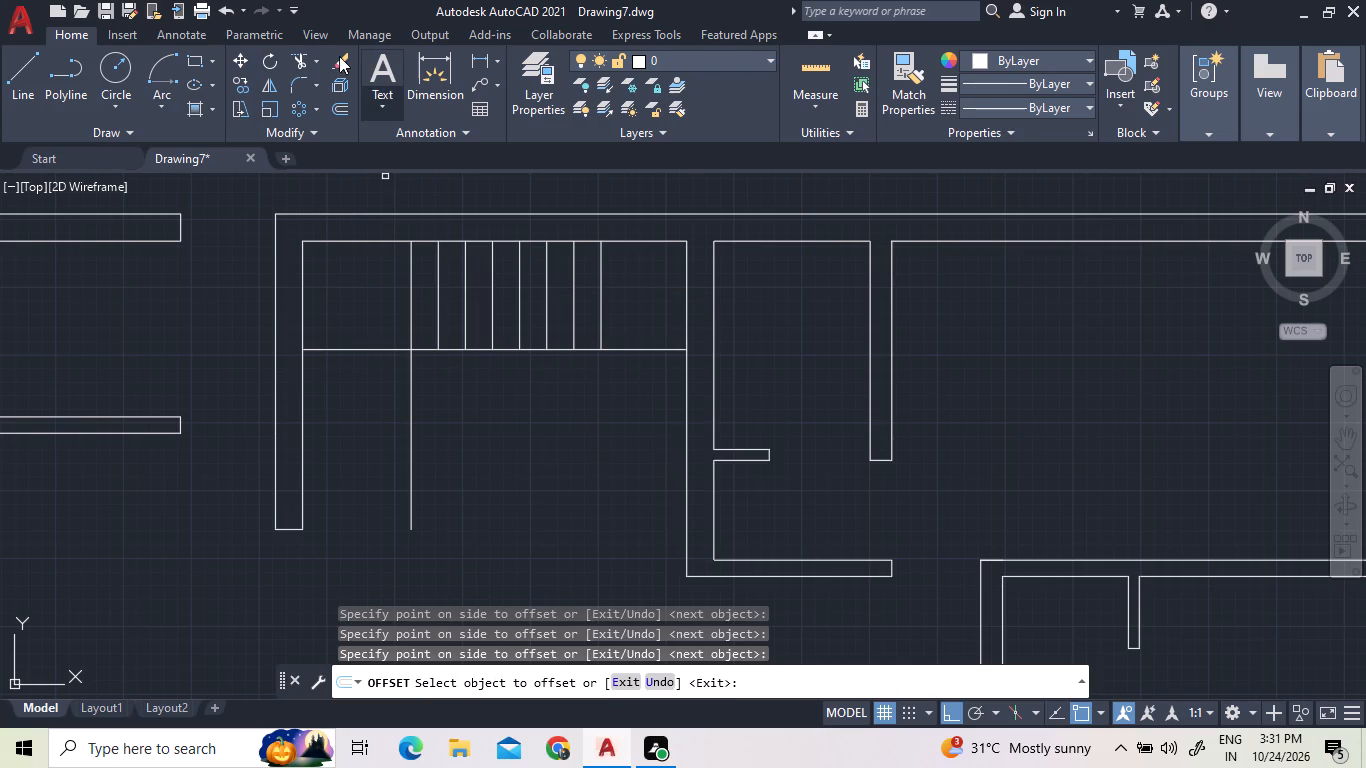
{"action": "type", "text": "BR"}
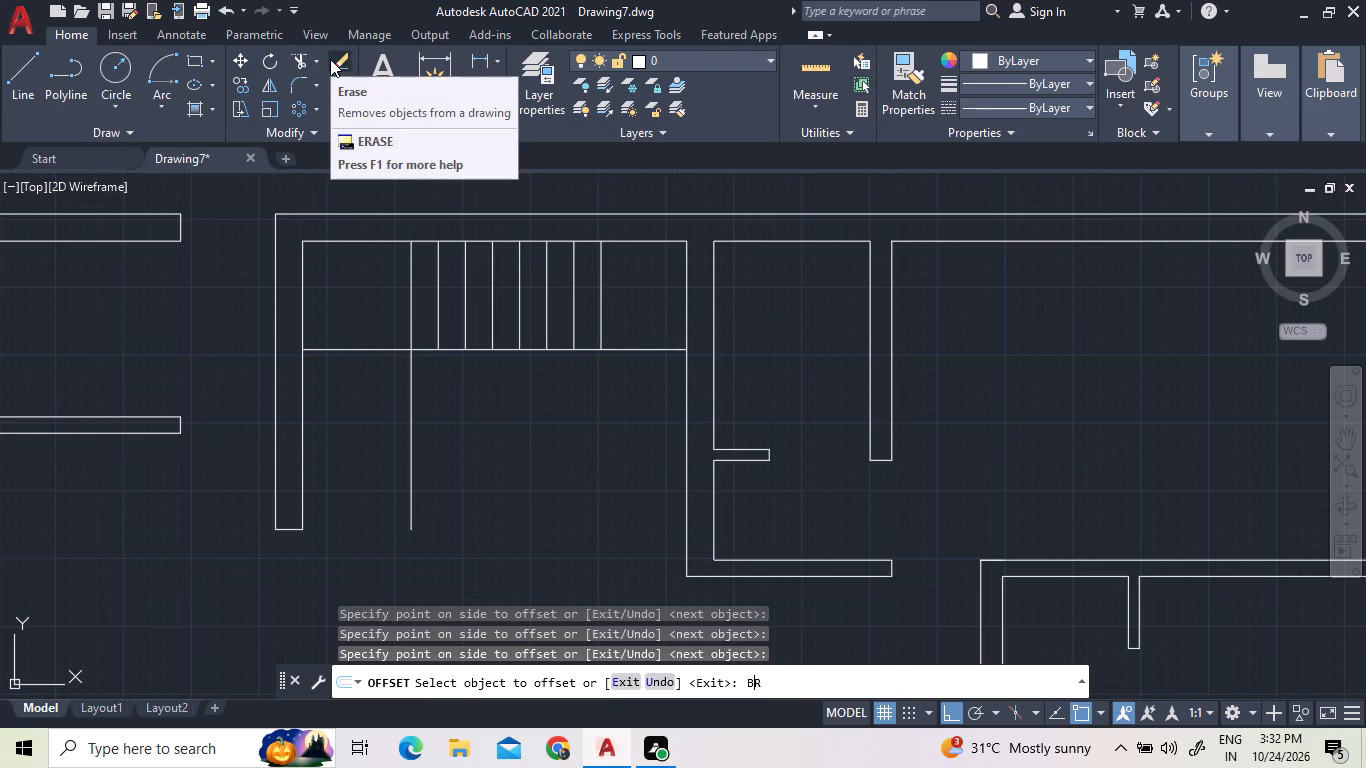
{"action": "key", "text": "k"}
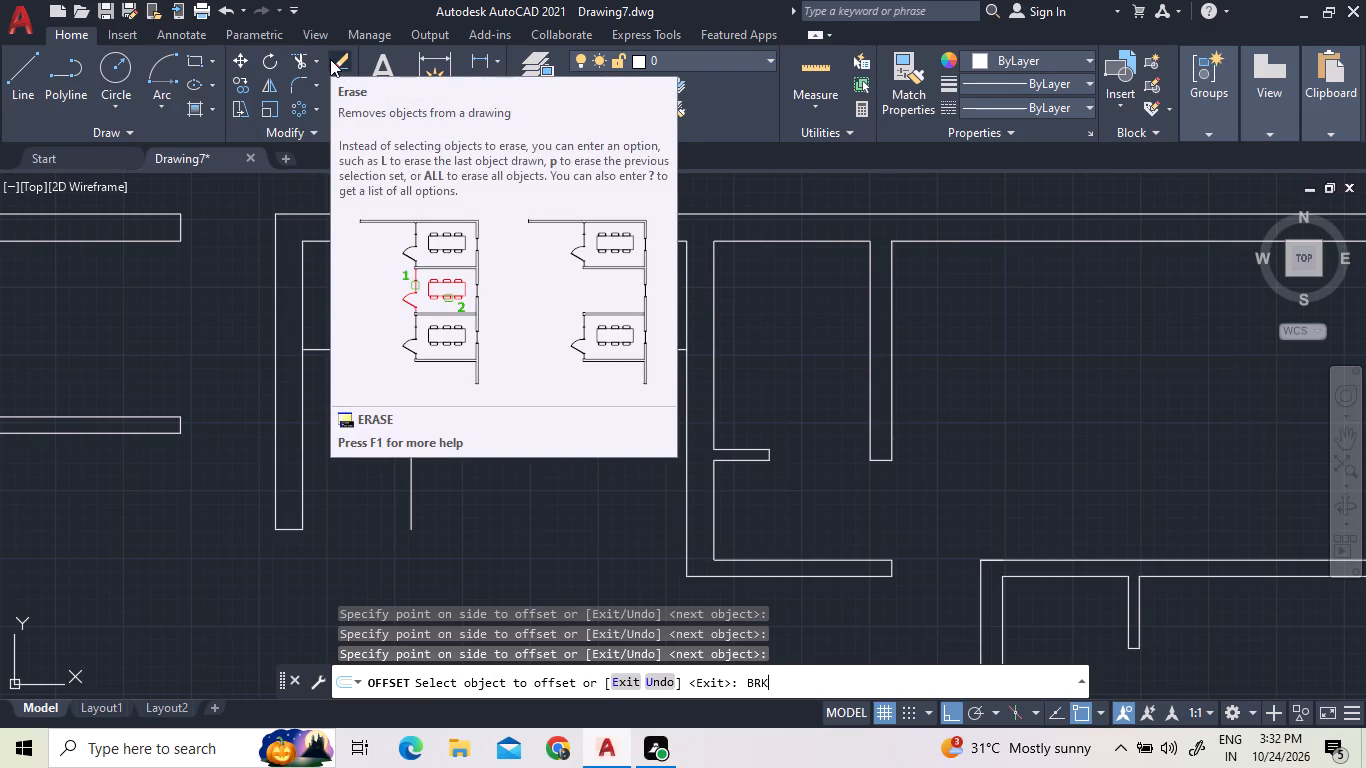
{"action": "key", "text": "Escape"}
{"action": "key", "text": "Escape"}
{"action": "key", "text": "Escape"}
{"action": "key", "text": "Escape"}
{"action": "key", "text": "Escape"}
Break the horizontal 100-offset line in the upper-middle room at its intersection with the vertical offset line.
{"action": "type", "text": "BR"}
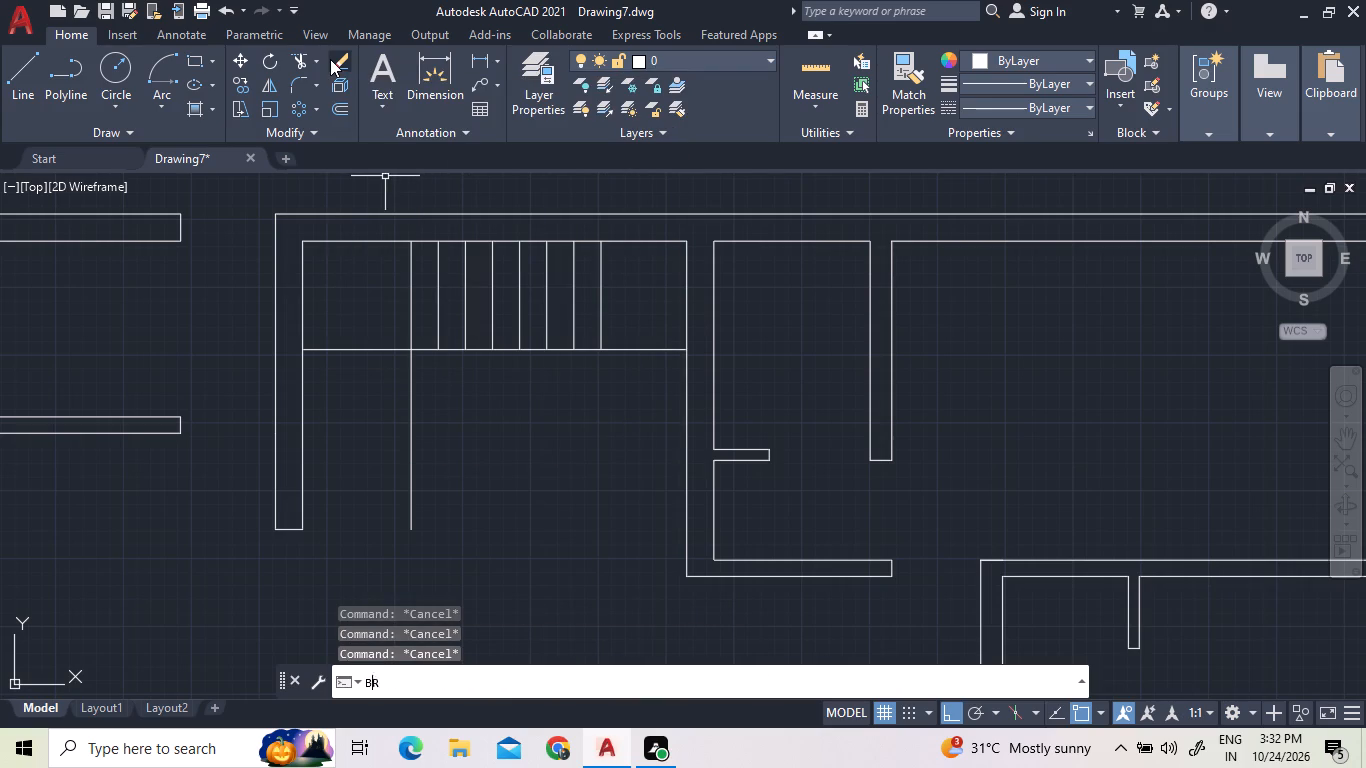
{"action": "key", "text": "k"}
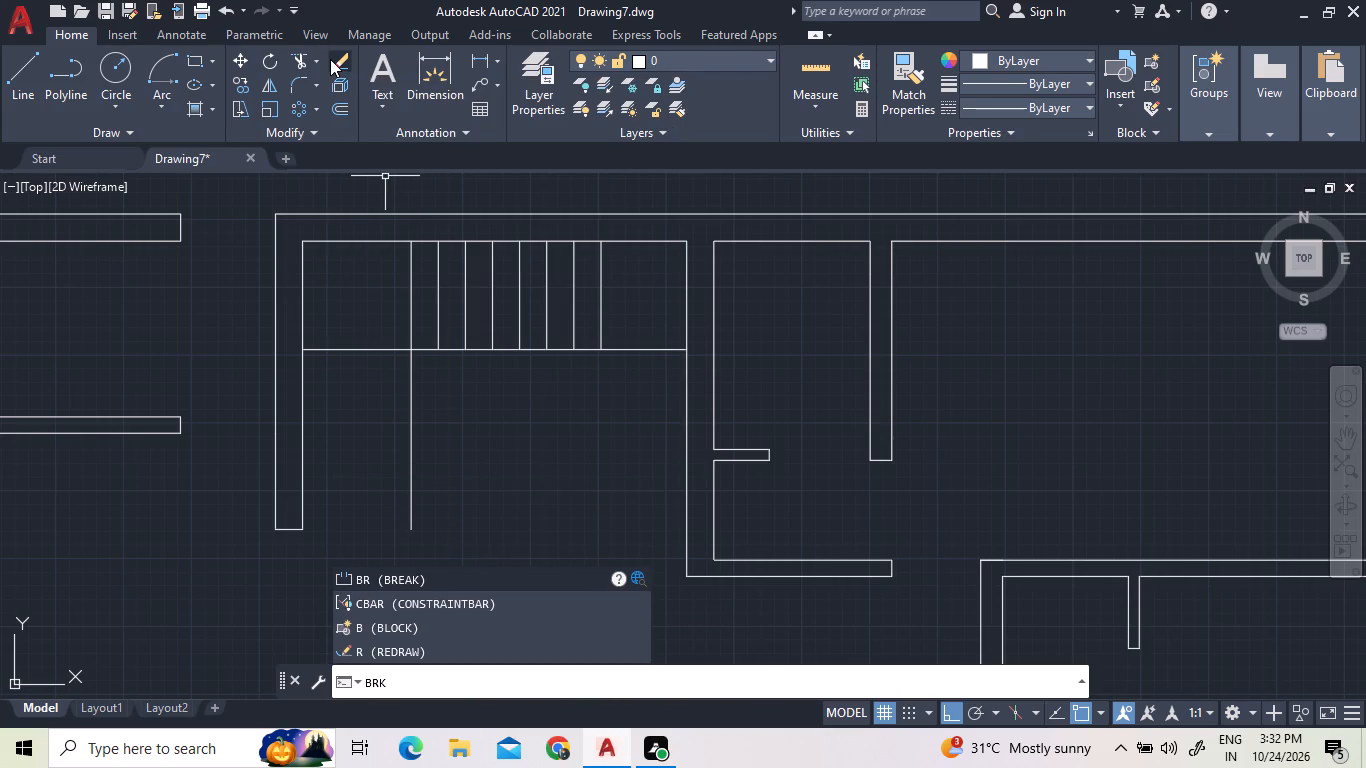
{"action": "key", "text": "BackSpace"}
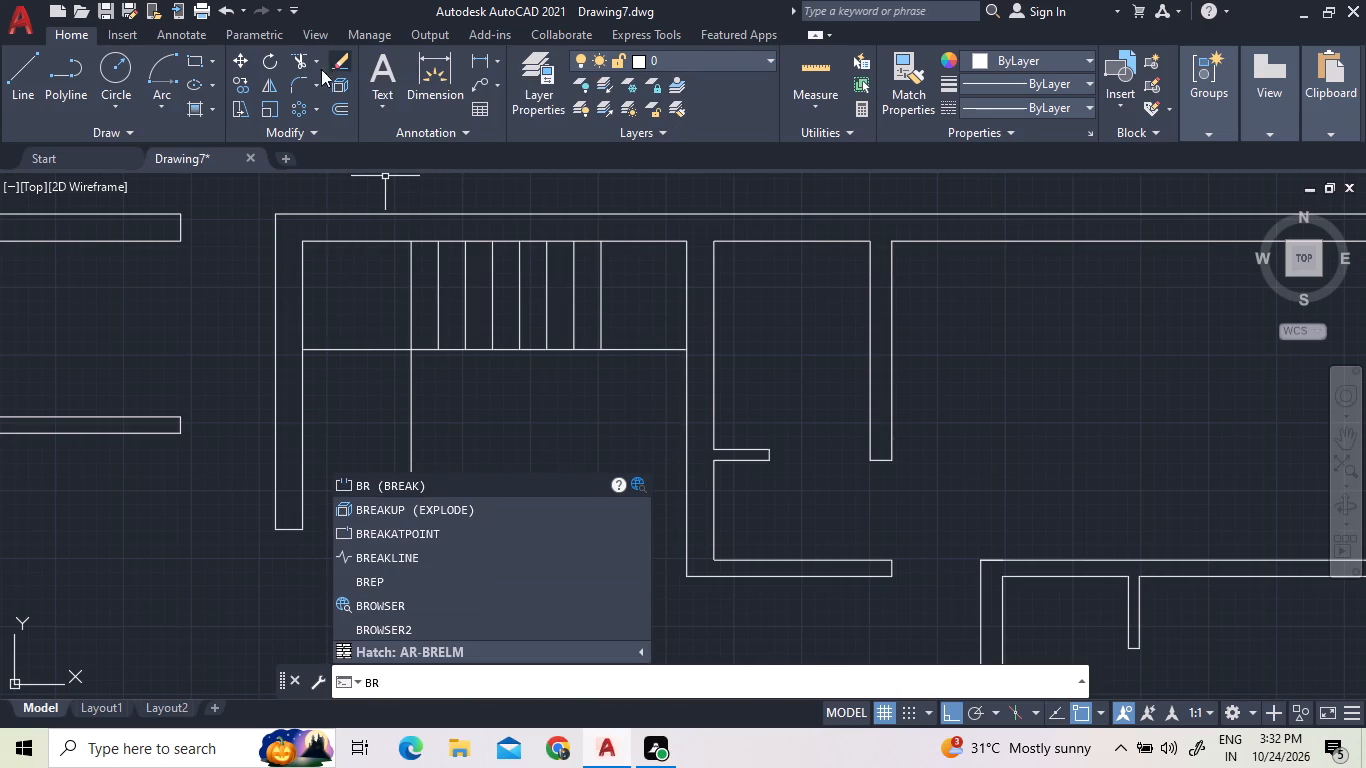
{"action": "left_click", "coordinate": [371, 535]}
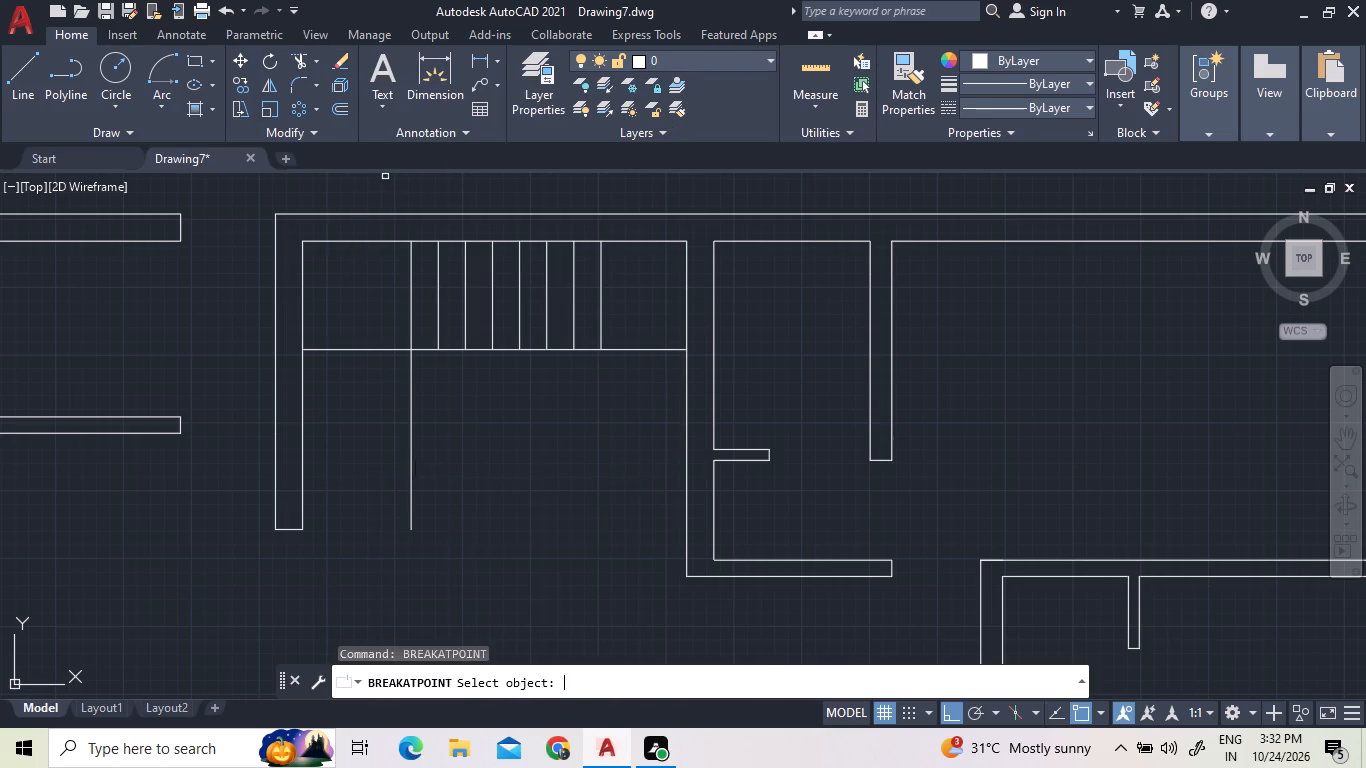
{"action": "scroll", "coordinate": [423, 348], "scroll_direction": "up", "scroll_amount": 3}
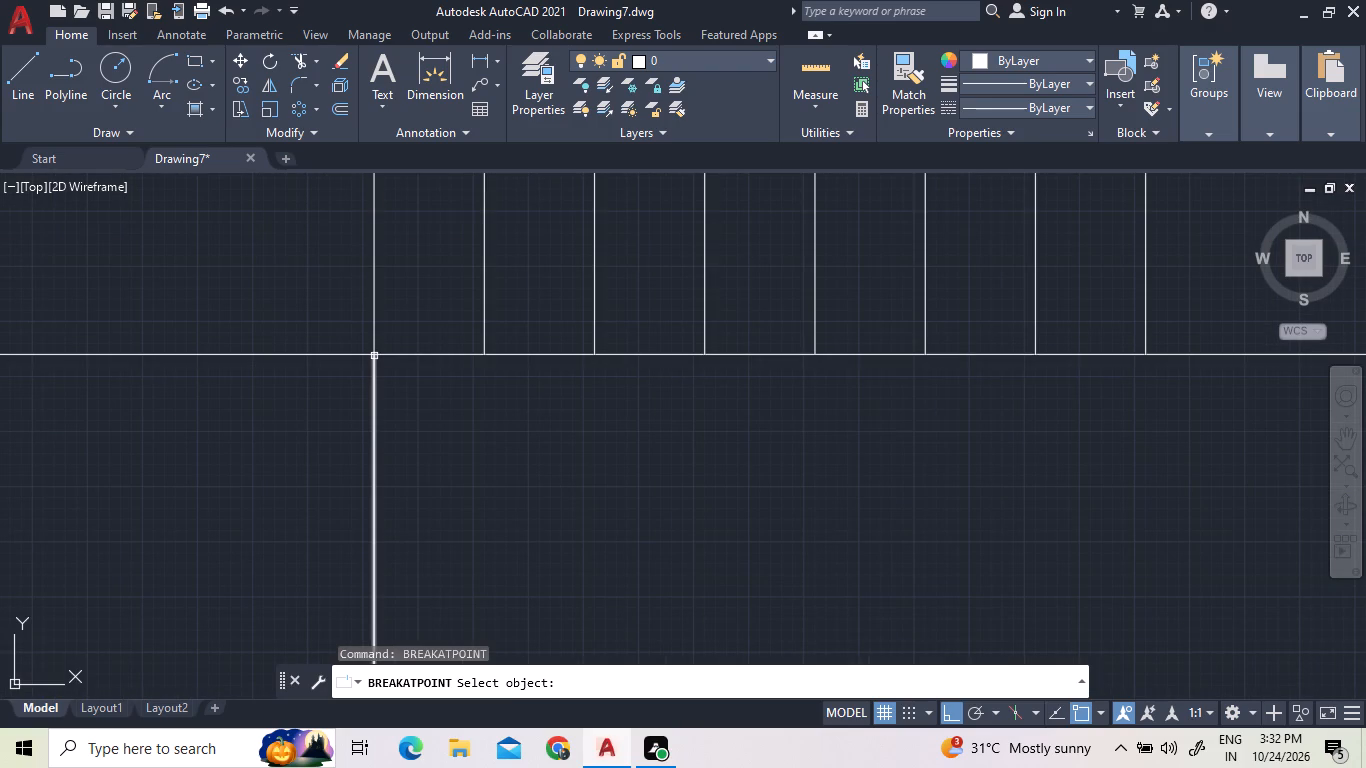
{"action": "left_click", "coordinate": [370, 354]}
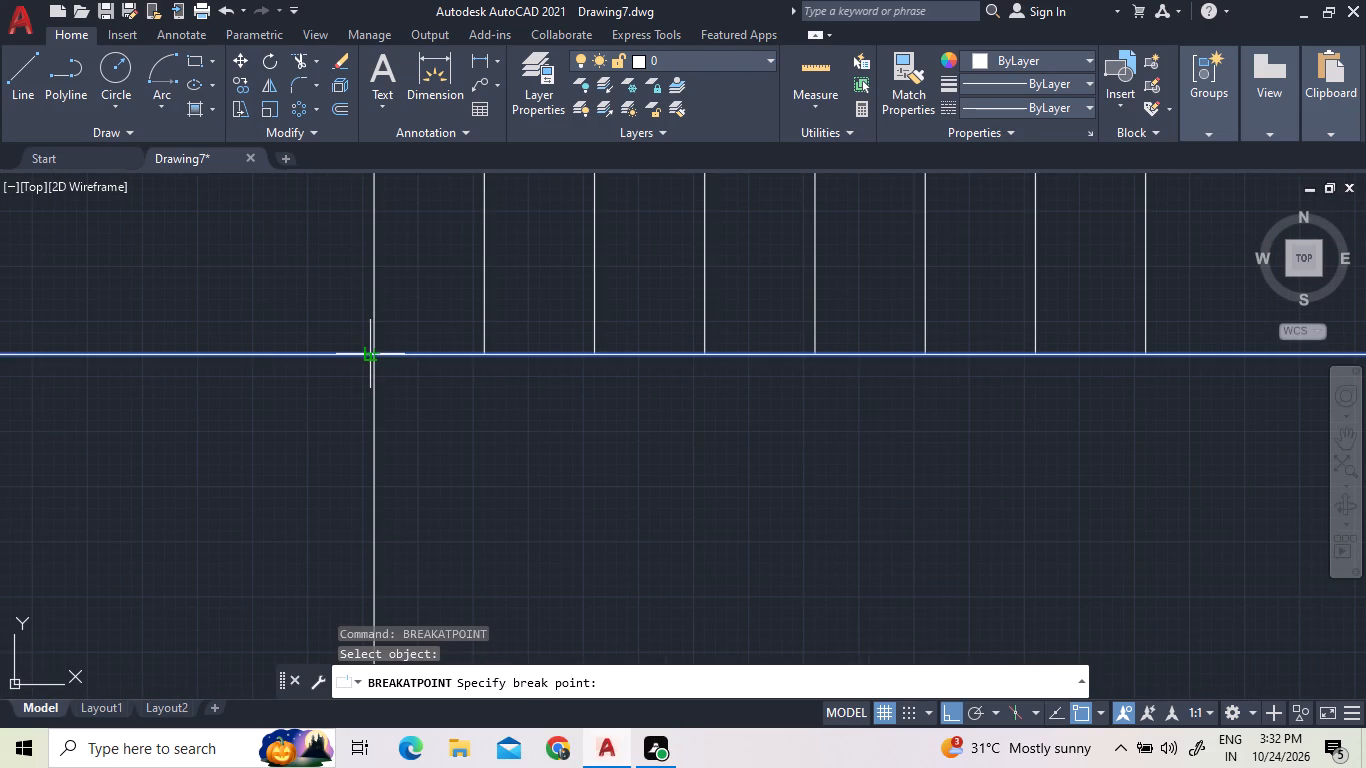
{"action": "left_click", "coordinate": [364, 355]}
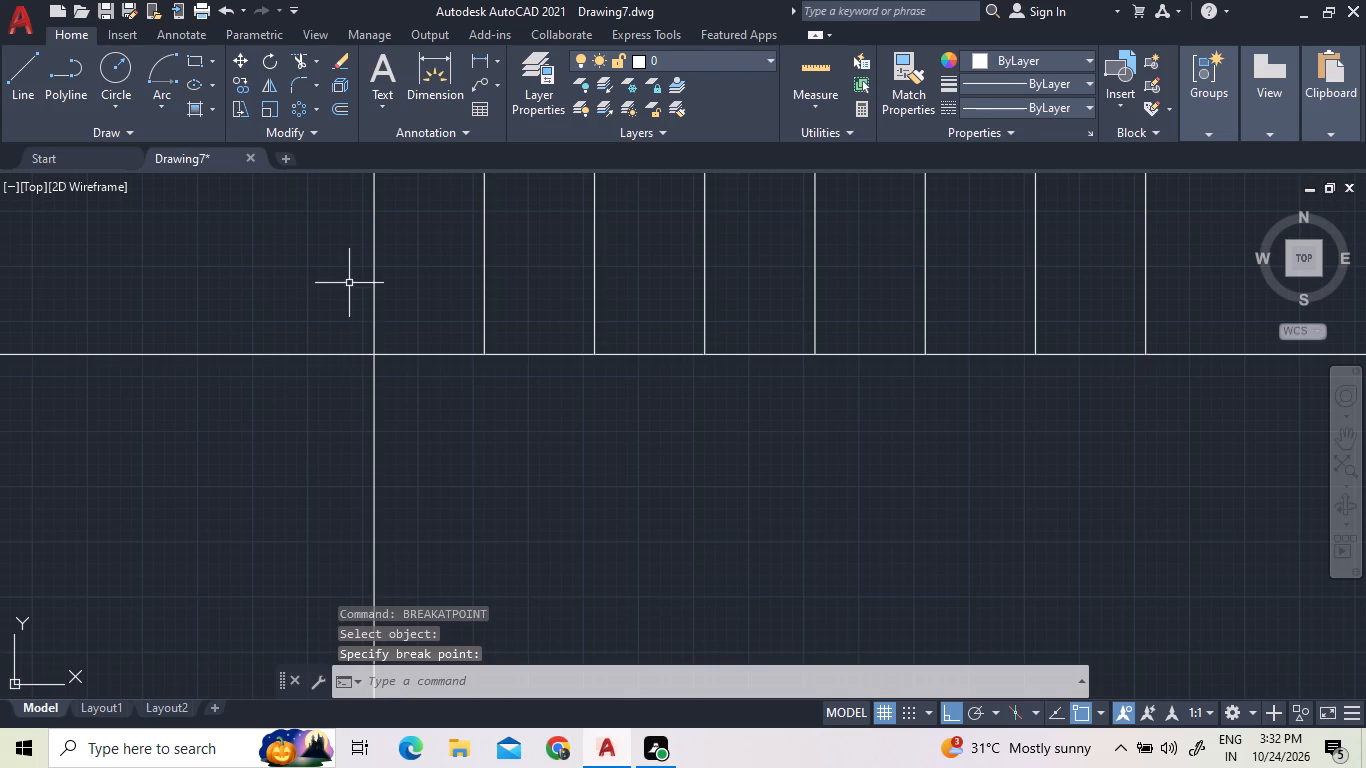
Offset the horizontal line left of the stair corner 25 repeatedly downward, making five evenly spaced tread lines.
{"action": "left_click", "coordinate": [338, 110]}
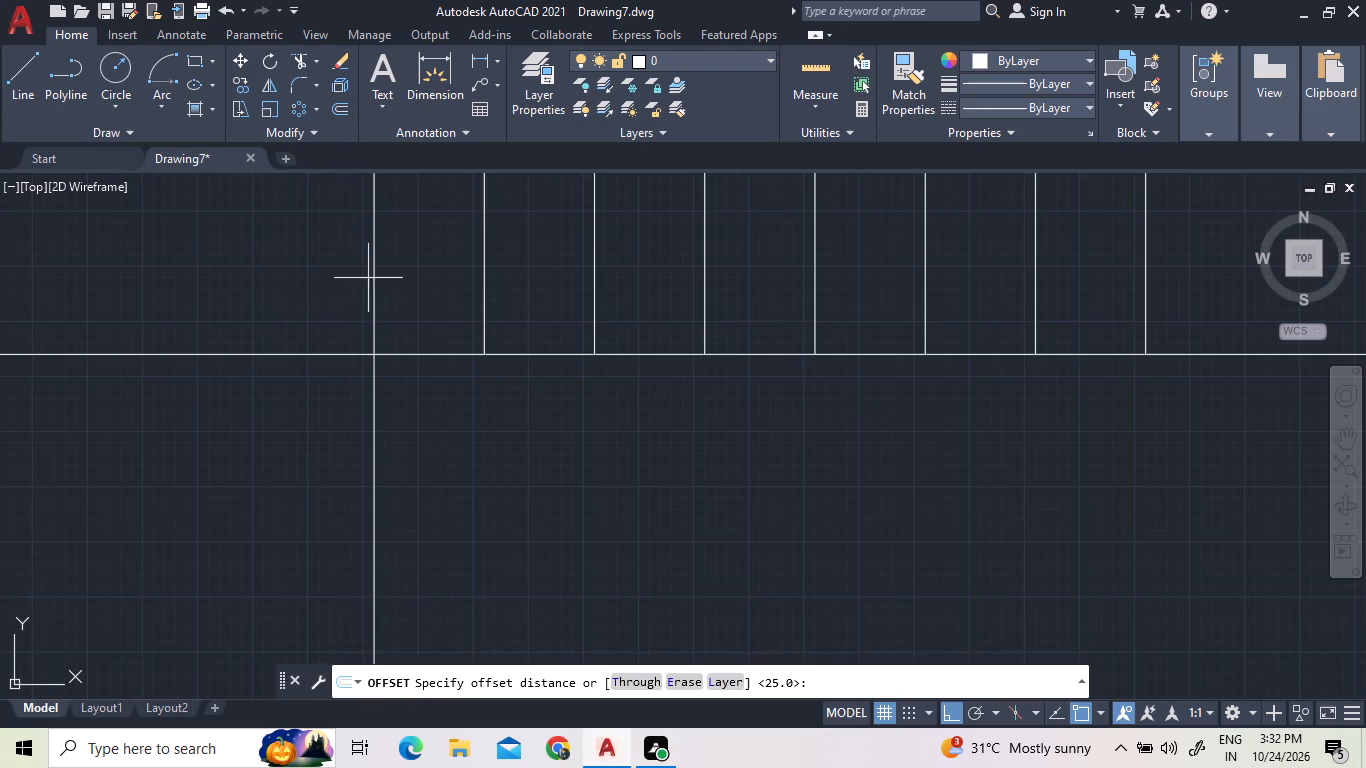
{"action": "scroll", "coordinate": [474, 401], "scroll_direction": "down", "scroll_amount": 1}
{"action": "type", "text": "25"}
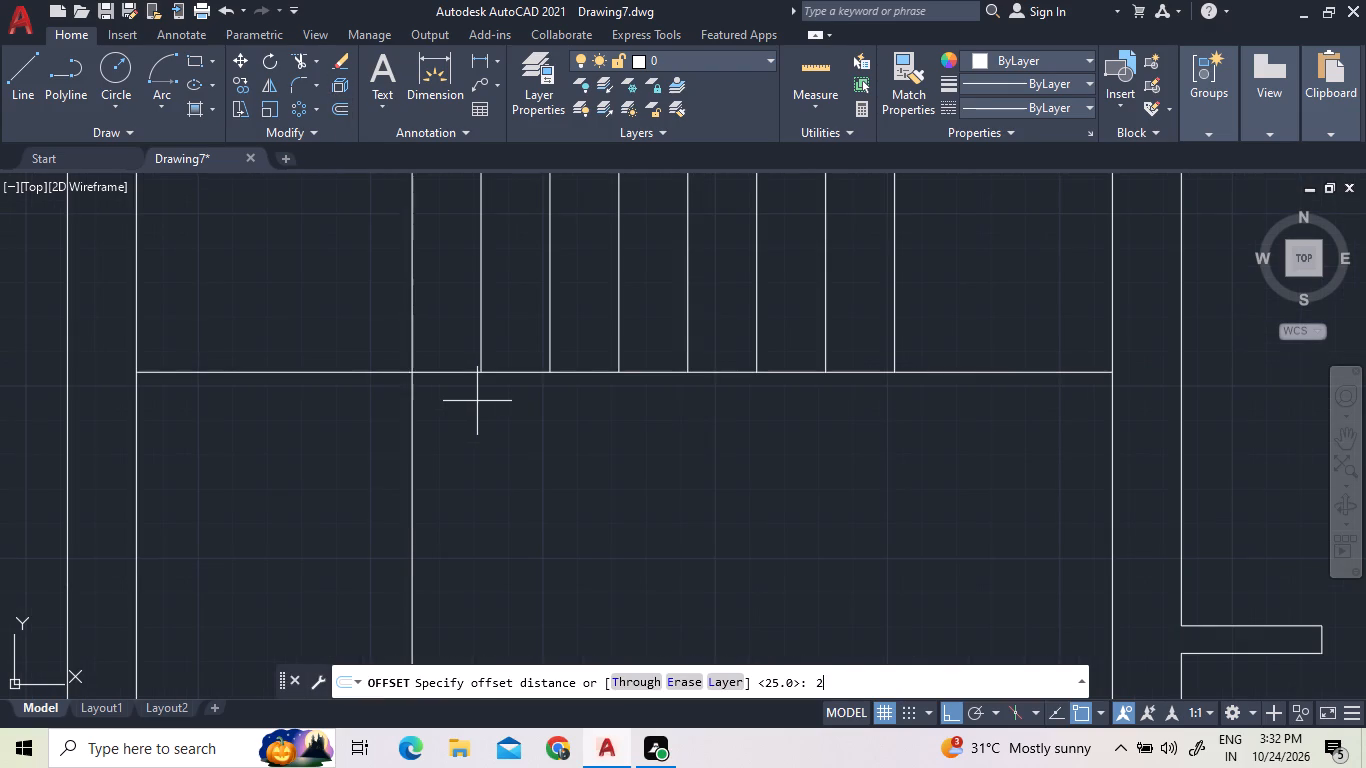
{"action": "key", "text": "Return"}
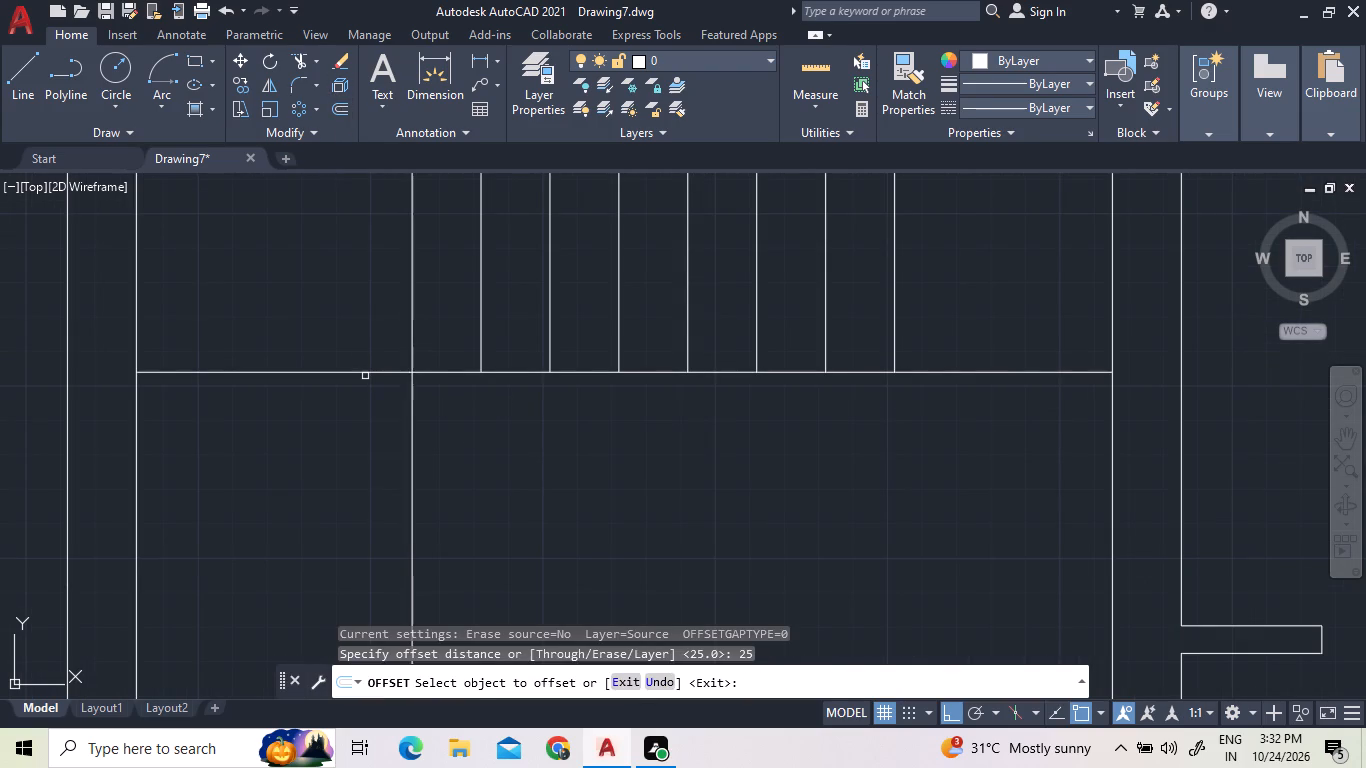
{"action": "left_click", "coordinate": [363, 373]}
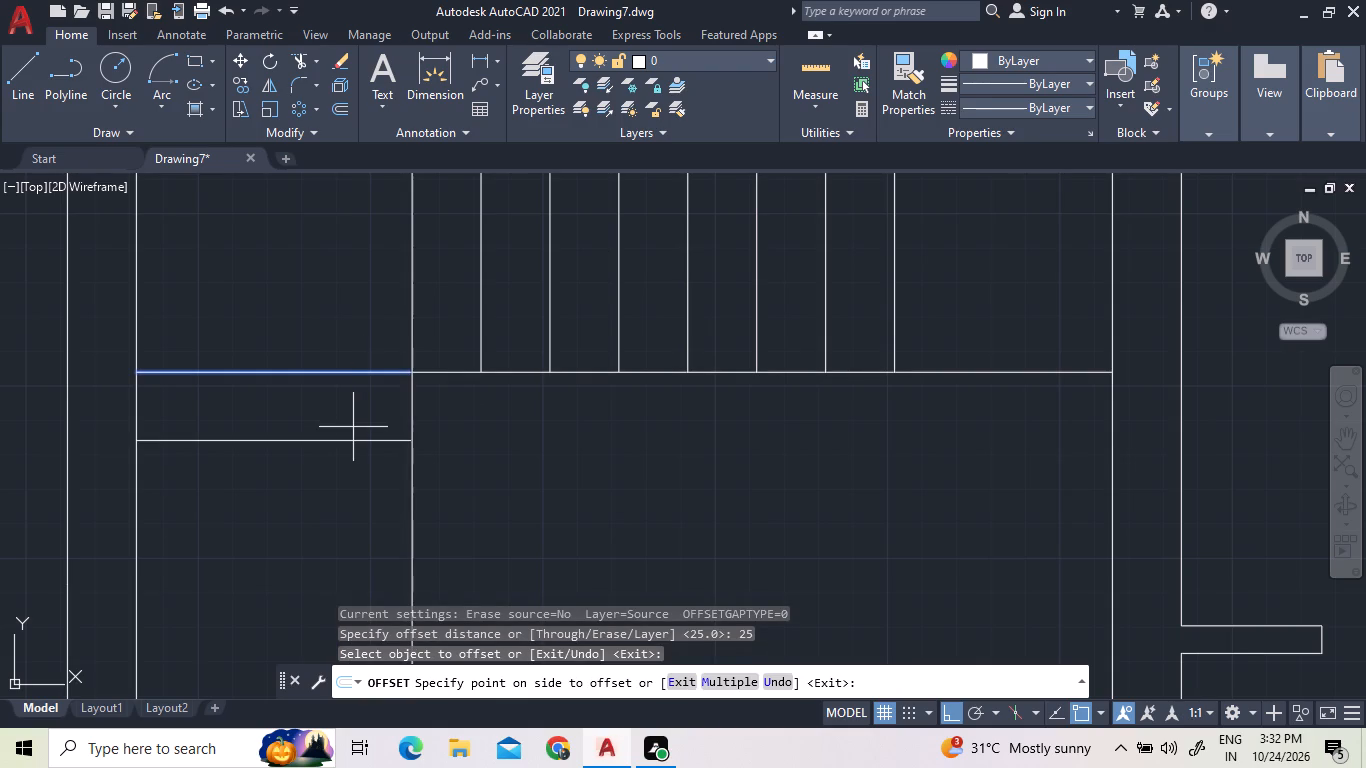
{"action": "key", "text": "m"}
{"action": "key", "text": "Return"}
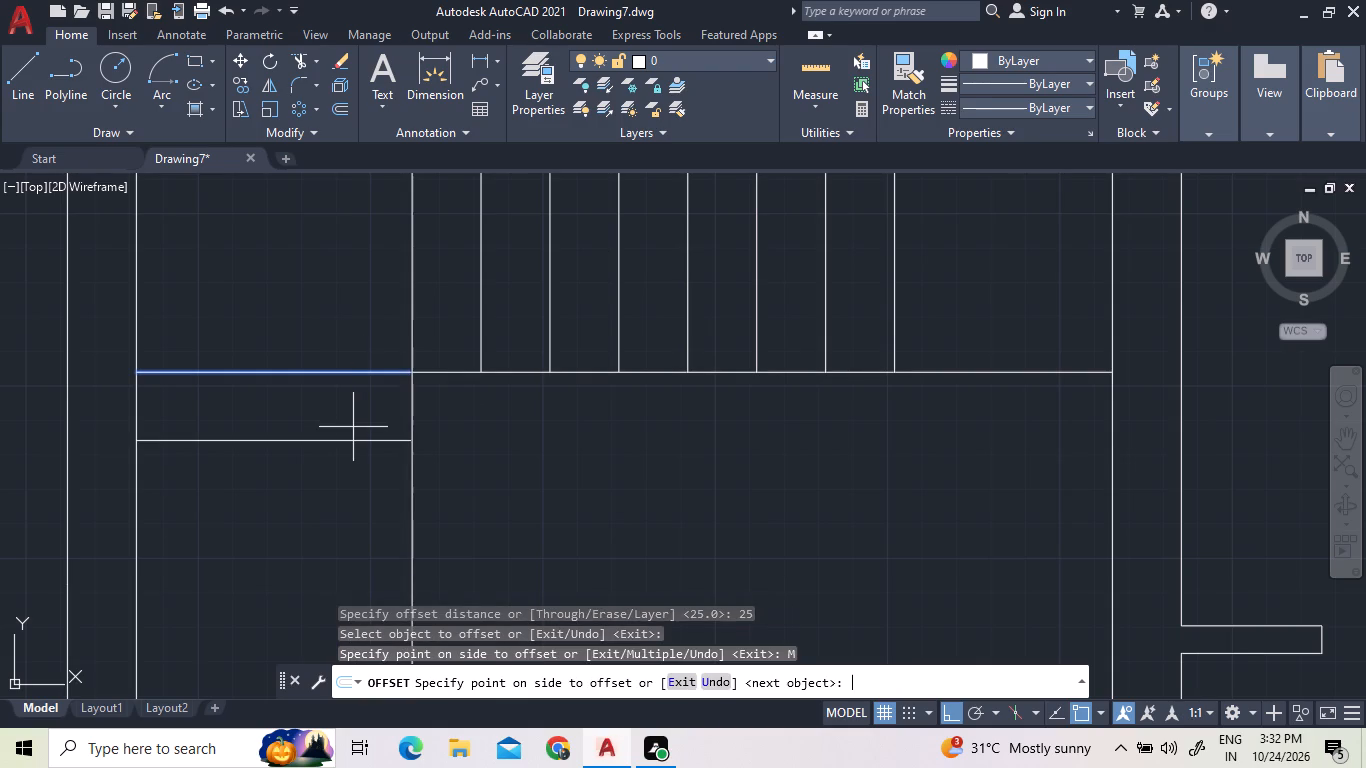
{"action": "left_click", "coordinate": [350, 447]}
{"action": "left_click", "coordinate": [334, 473]}
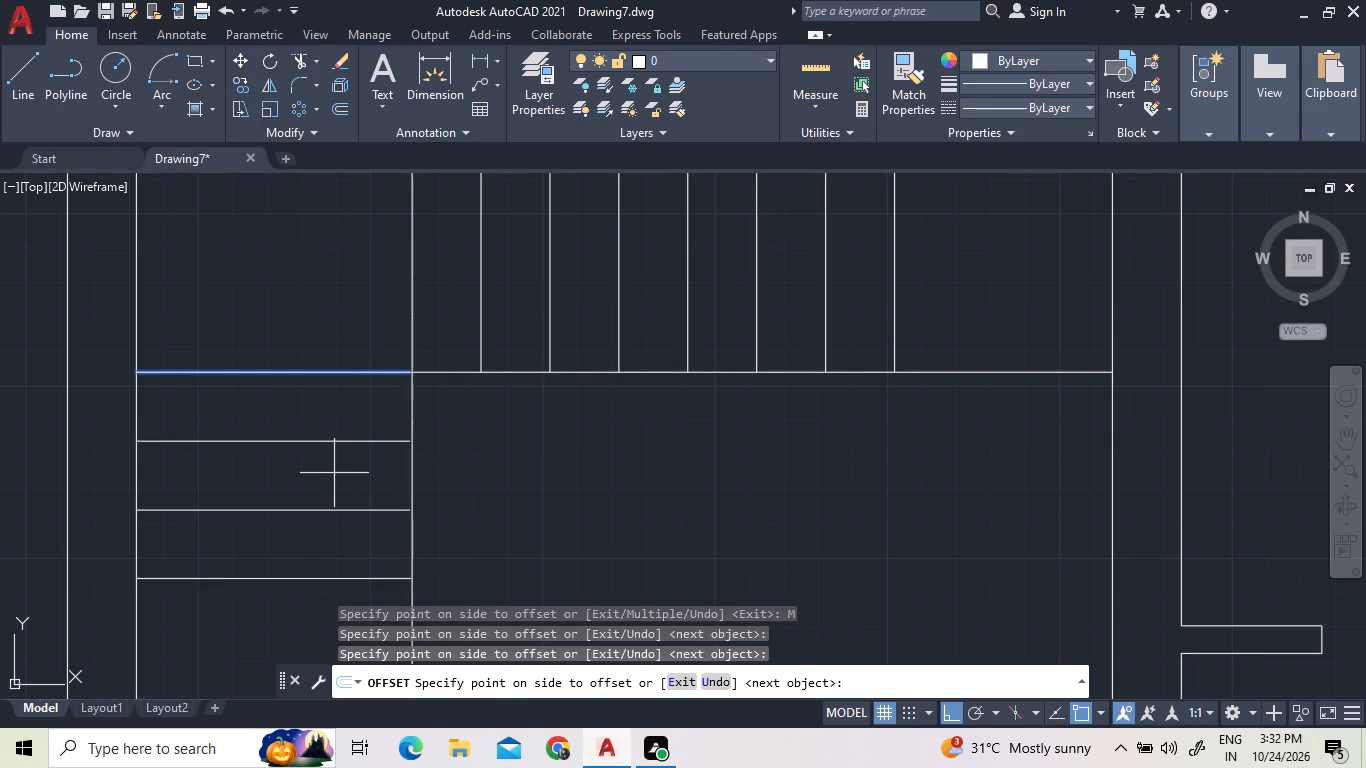
{"action": "left_click", "coordinate": [334, 473]}
{"action": "scroll", "coordinate": [334, 473], "scroll_direction": "down", "scroll_amount": 3}
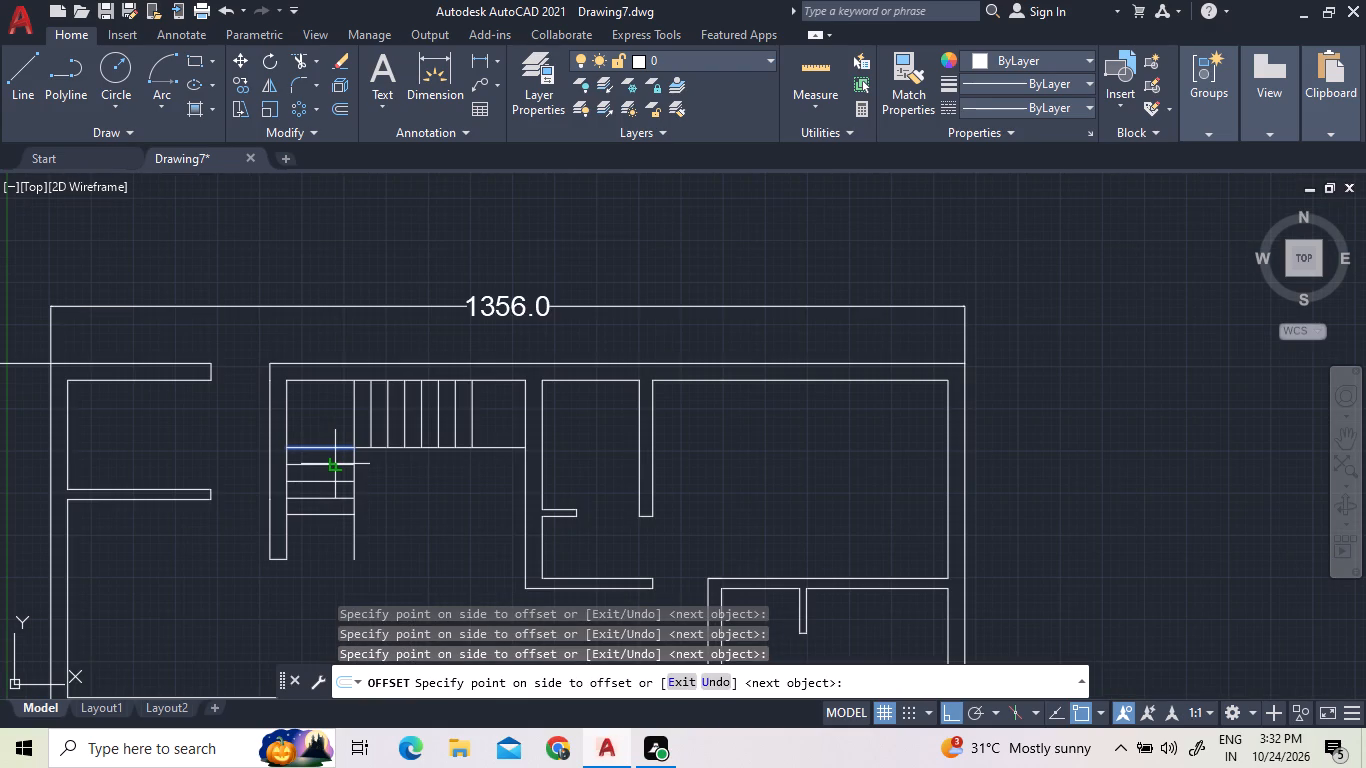
{"action": "scroll", "coordinate": [327, 469], "scroll_direction": "up", "scroll_amount": 2}
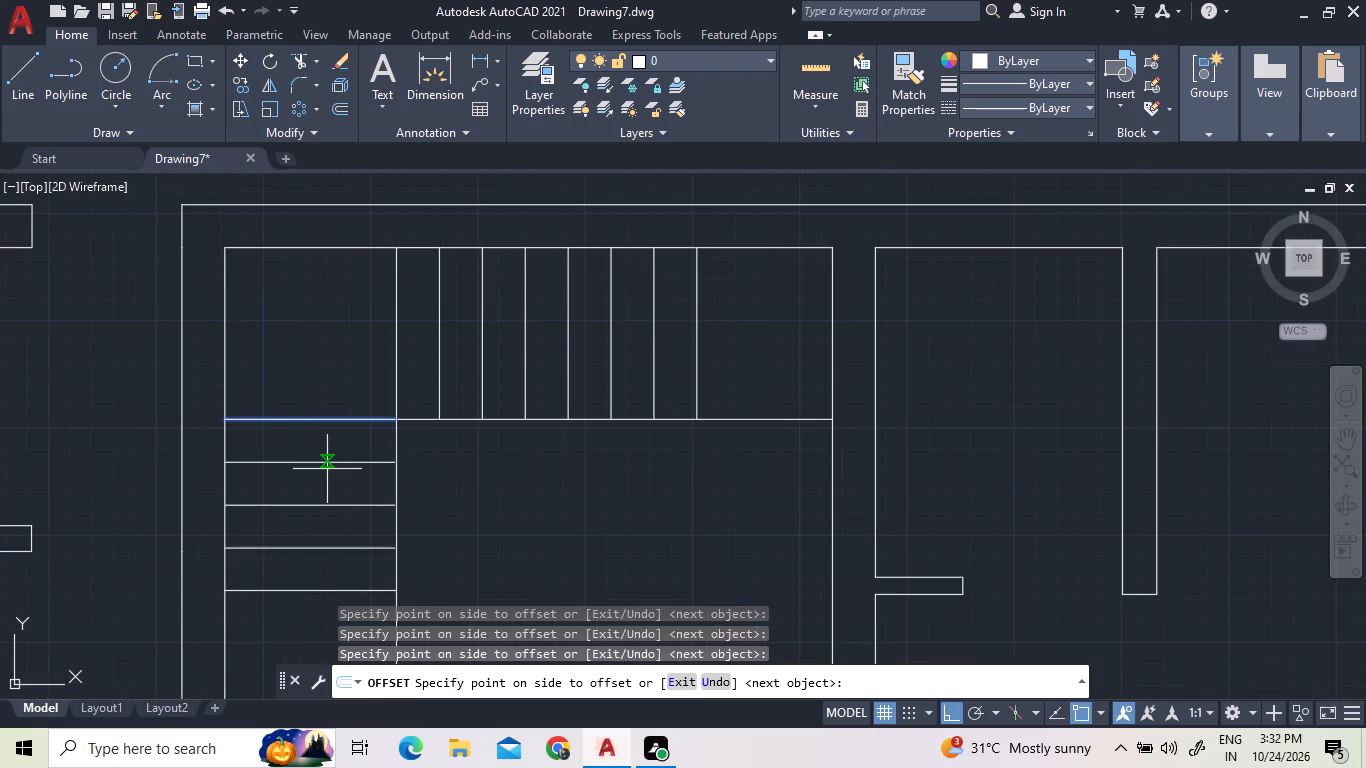
{"action": "left_click", "coordinate": [327, 472]}
{"action": "scroll", "coordinate": [327, 472], "scroll_direction": "down", "scroll_amount": 3}
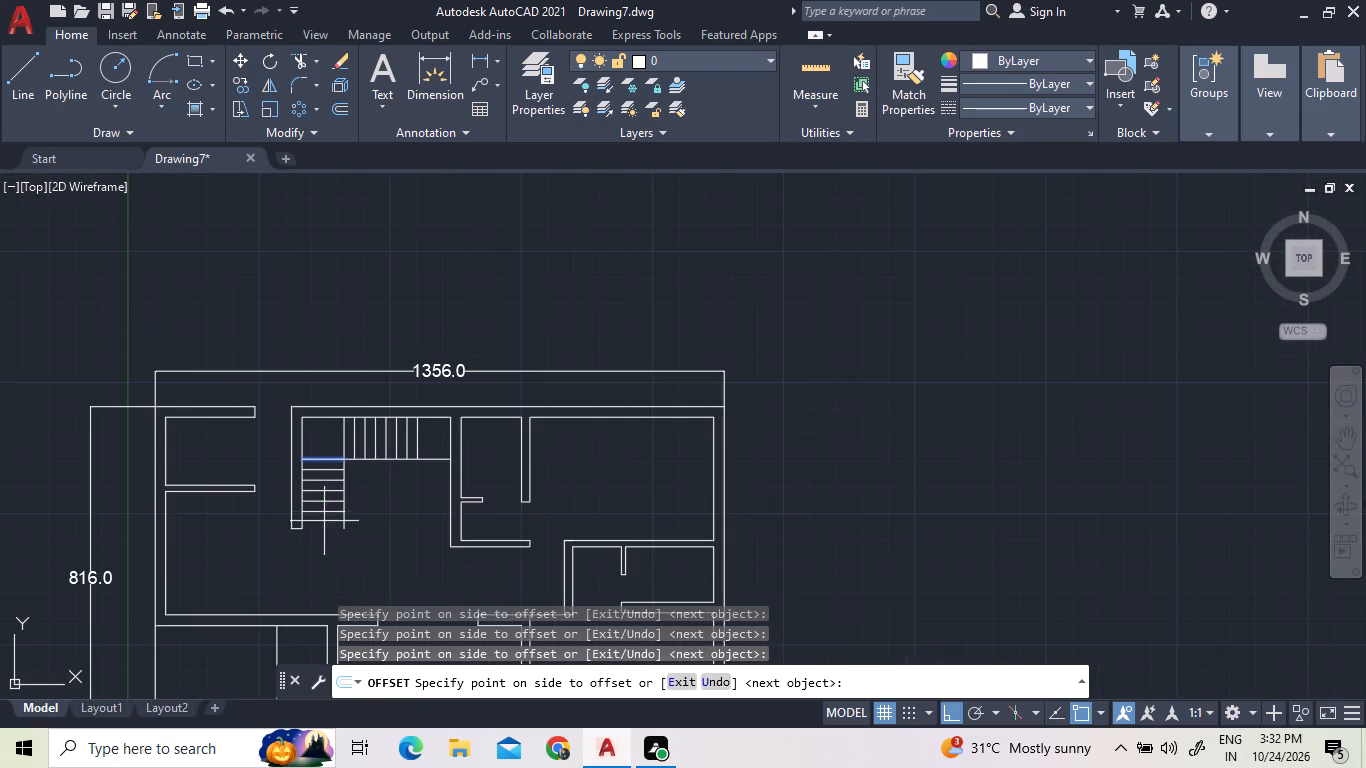
{"action": "scroll", "coordinate": [324, 522], "scroll_direction": "up", "scroll_amount": 3}
{"action": "left_click", "coordinate": [324, 522]}
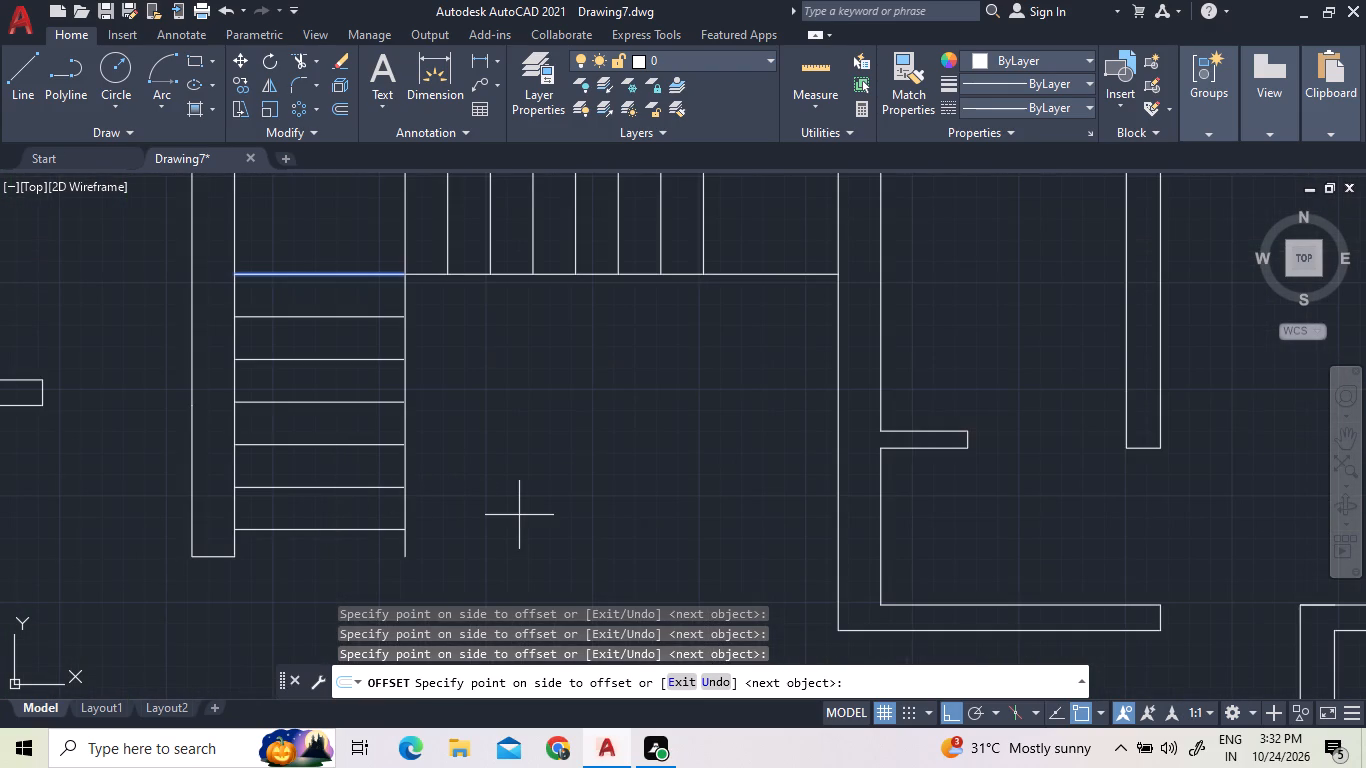
{"action": "right_click", "coordinate": [513, 527]}
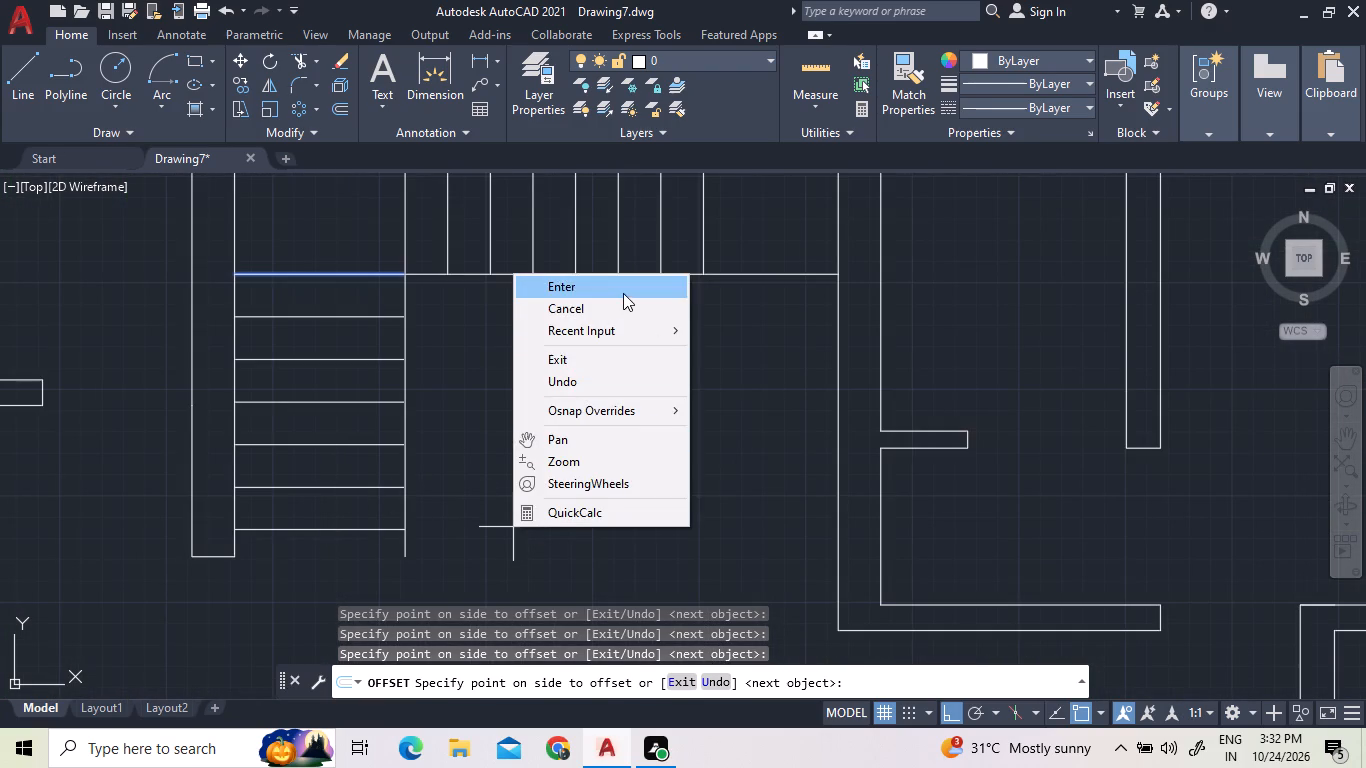
{"action": "left_click", "coordinate": [622, 294]}
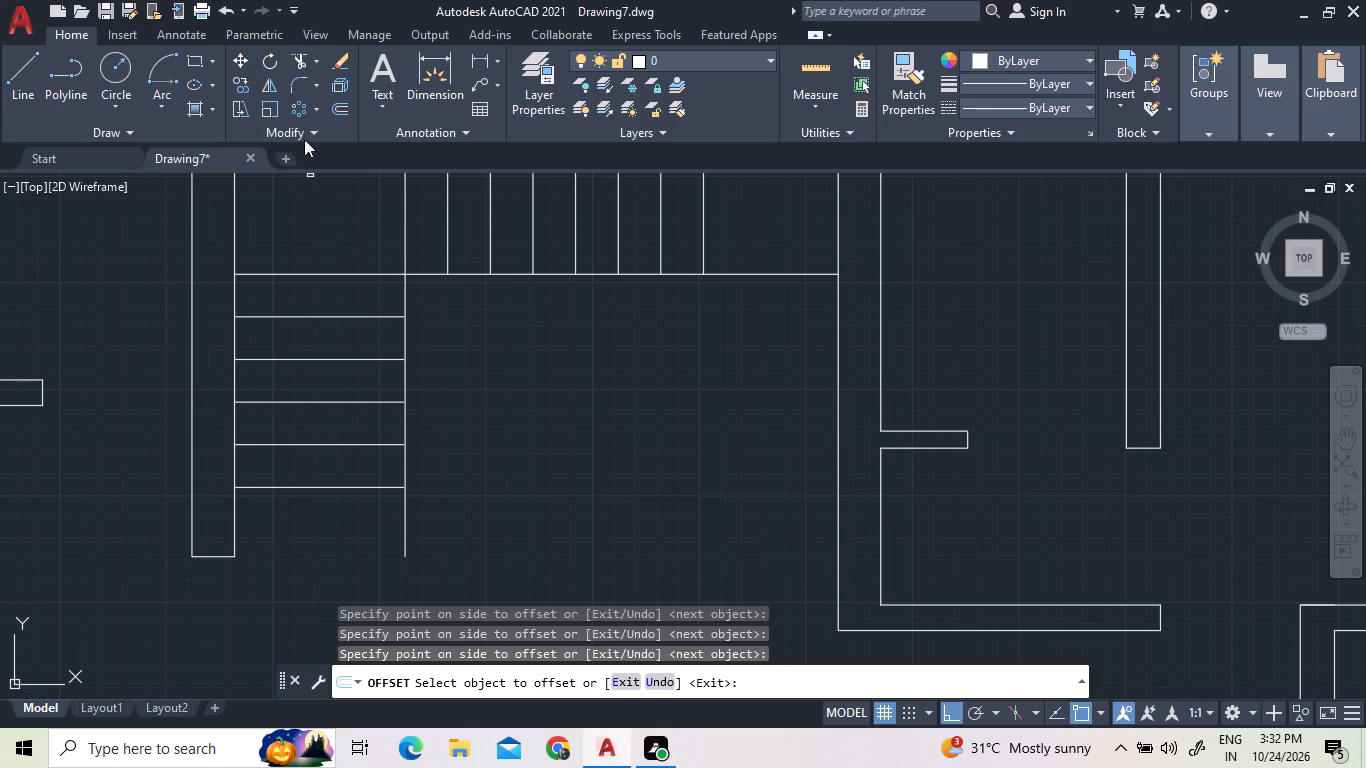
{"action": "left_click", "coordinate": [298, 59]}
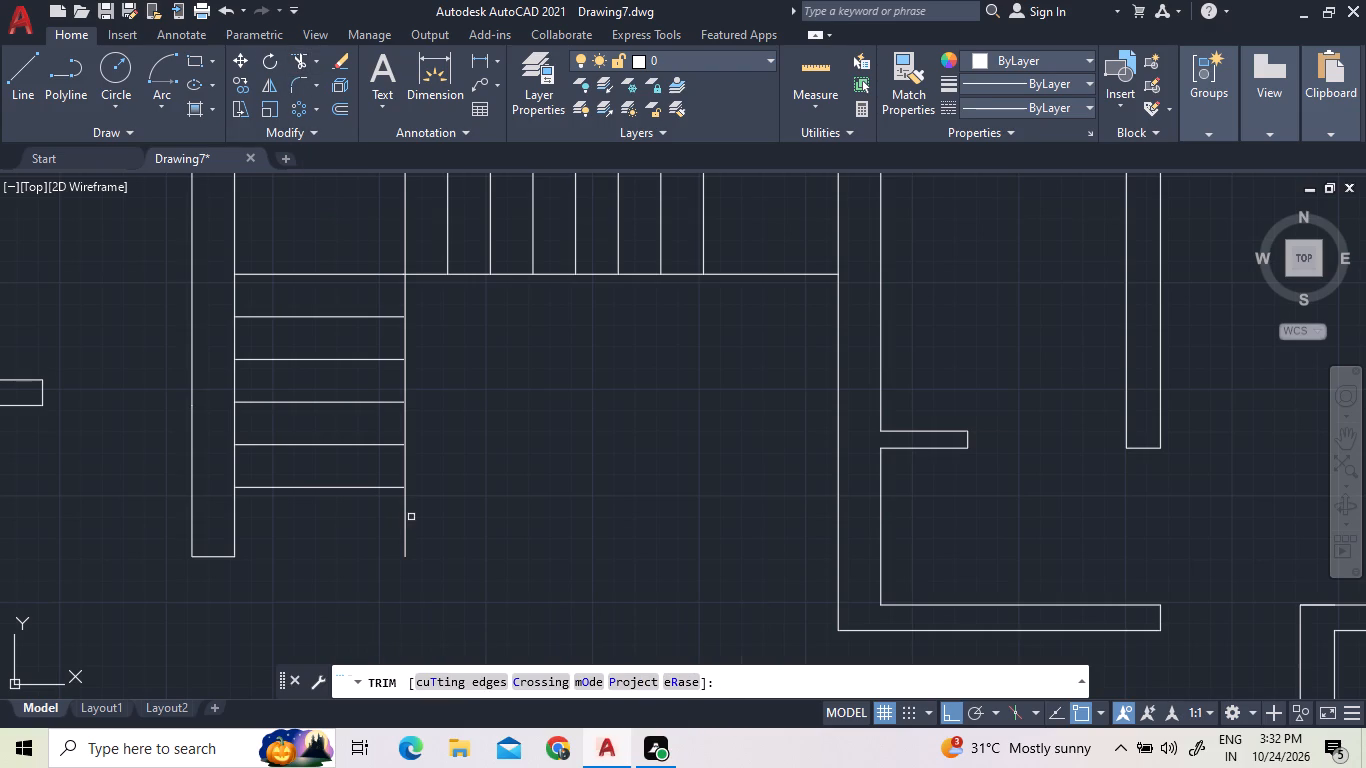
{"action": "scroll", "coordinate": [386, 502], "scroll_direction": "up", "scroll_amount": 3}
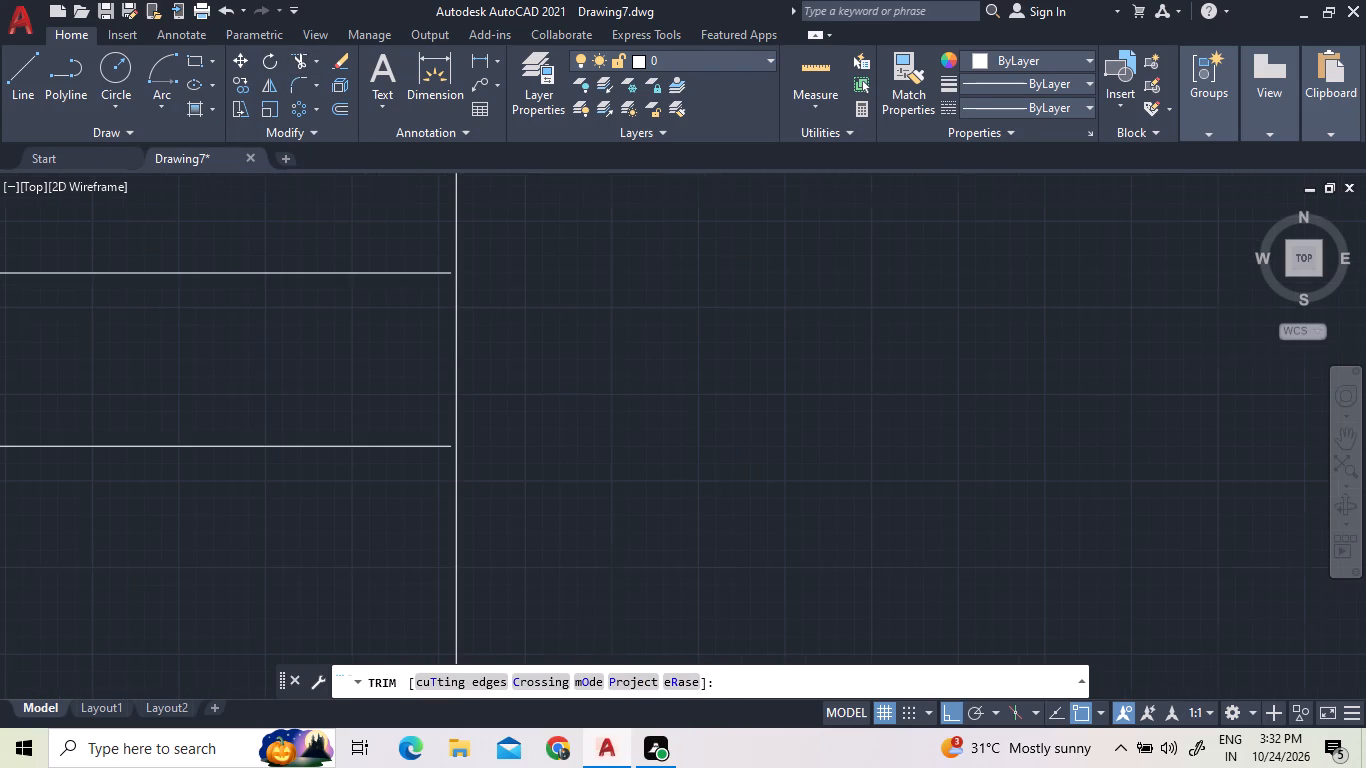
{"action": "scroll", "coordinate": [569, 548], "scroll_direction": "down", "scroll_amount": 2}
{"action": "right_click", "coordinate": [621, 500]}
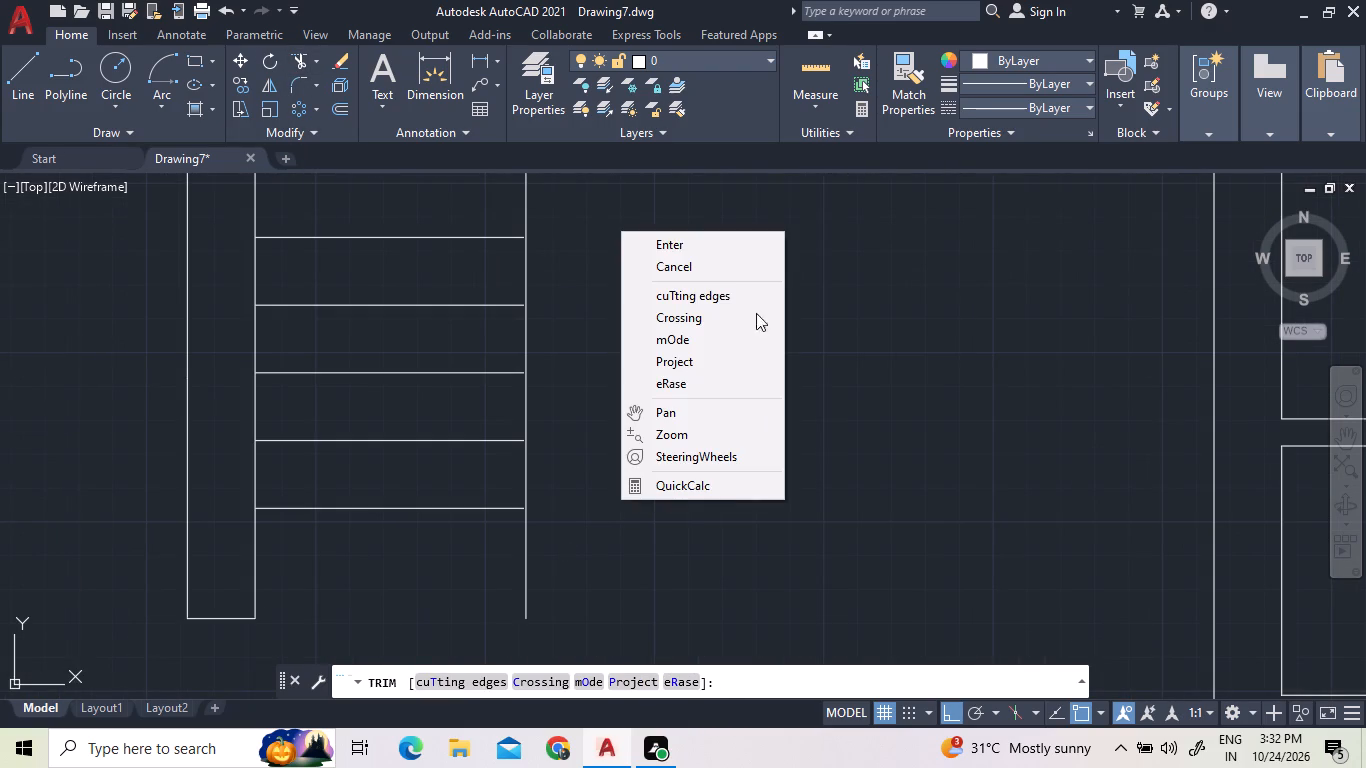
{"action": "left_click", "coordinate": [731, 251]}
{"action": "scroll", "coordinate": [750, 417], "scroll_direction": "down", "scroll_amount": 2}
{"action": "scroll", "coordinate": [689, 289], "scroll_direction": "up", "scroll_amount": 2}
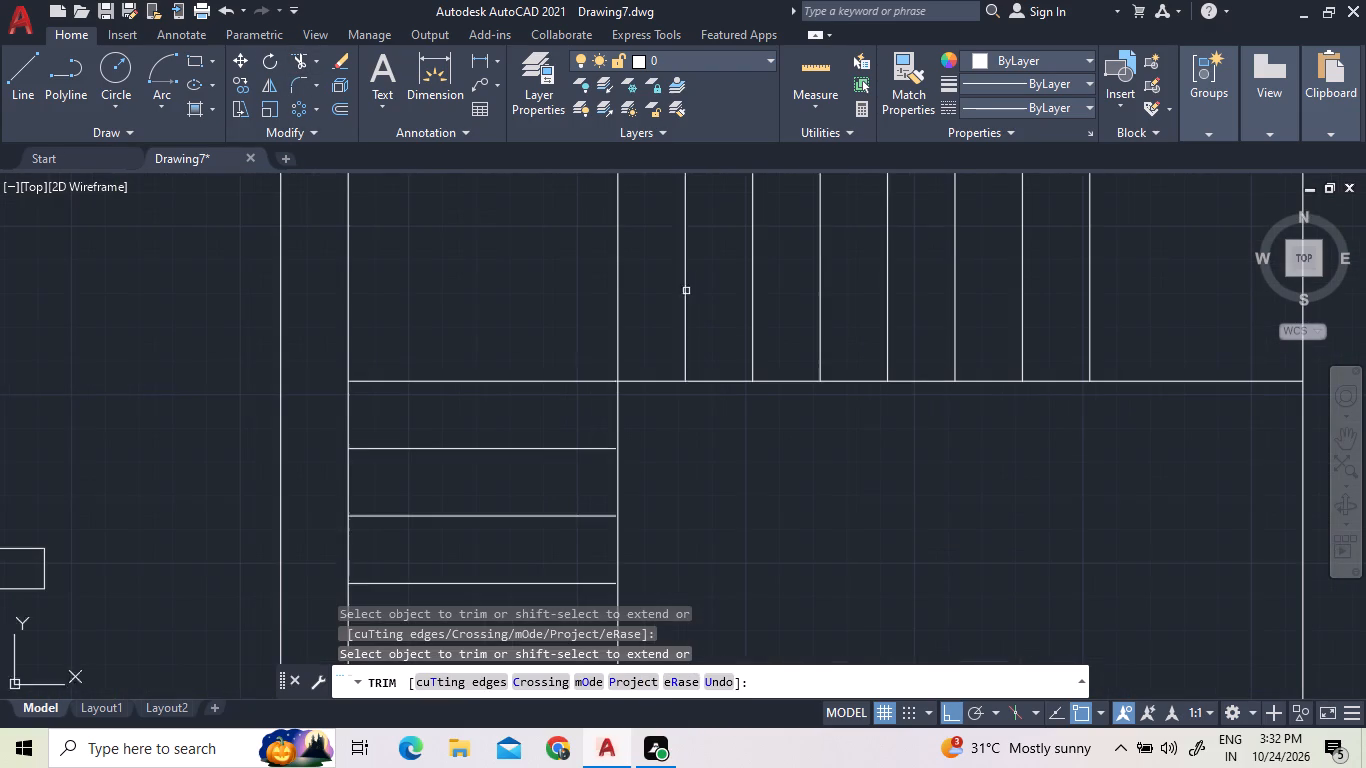
Extend the five horizontal tread lines to the staircase's vertical inner edge using a fence across them.
{"action": "left_click", "coordinate": [315, 61]}
{"action": "left_click", "coordinate": [321, 135]}
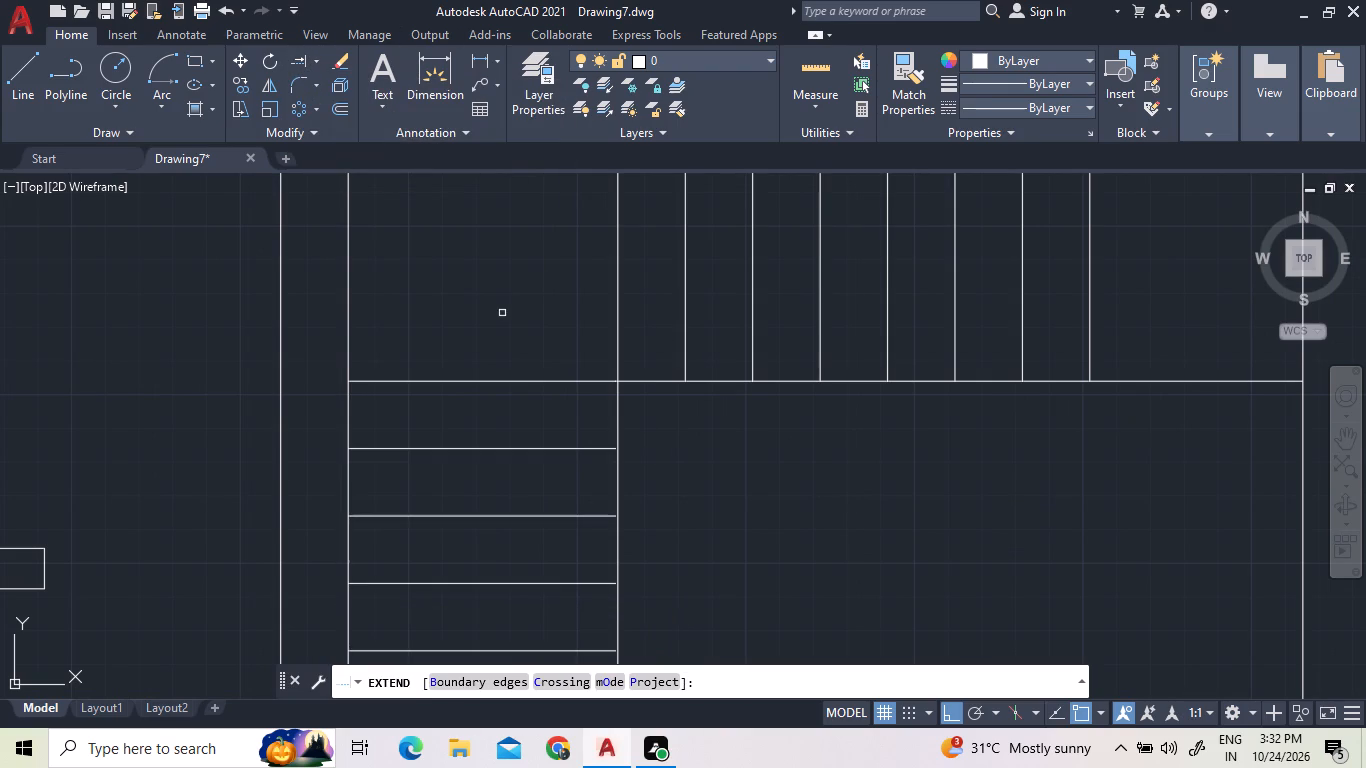
{"action": "left_click", "coordinate": [571, 411]}
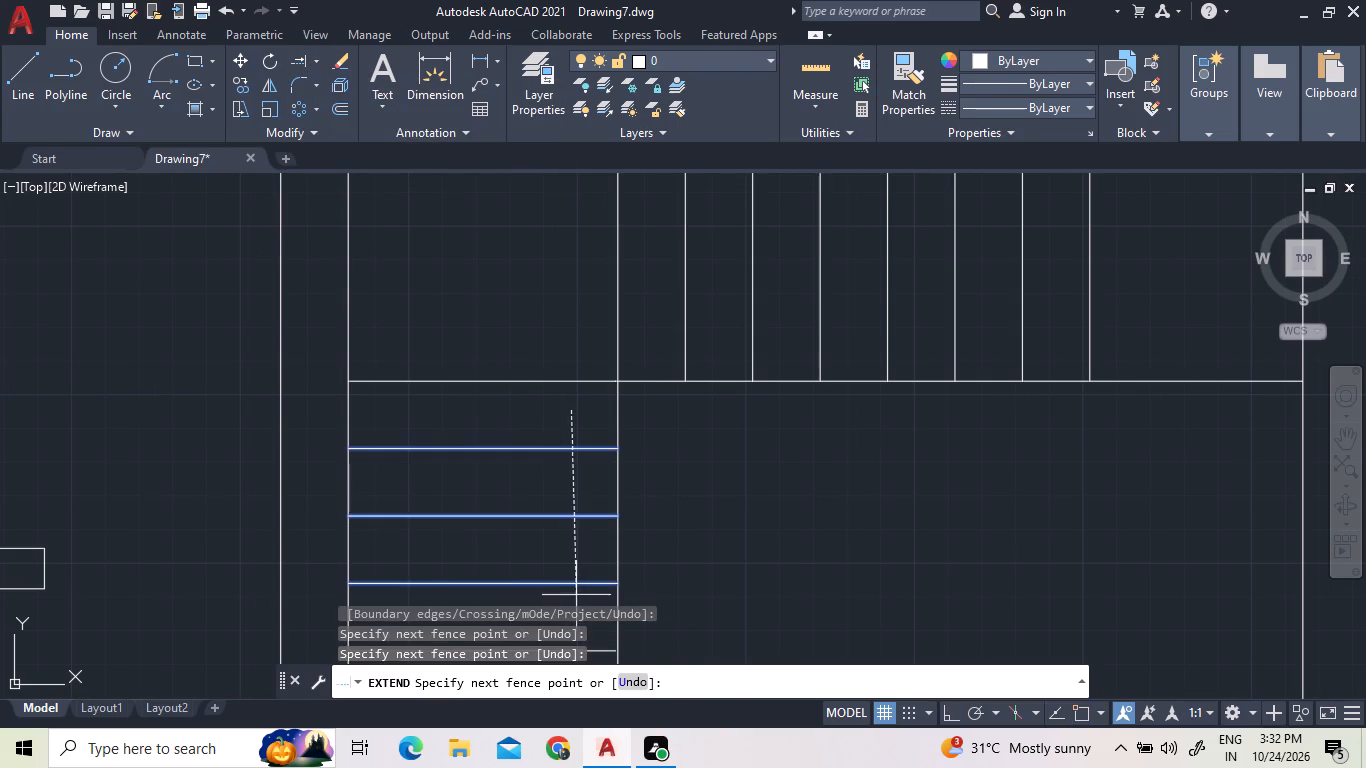
{"action": "scroll", "coordinate": [575, 595], "scroll_direction": "down", "scroll_amount": 6}
{"action": "scroll", "coordinate": [566, 589], "scroll_direction": "up", "scroll_amount": 4}
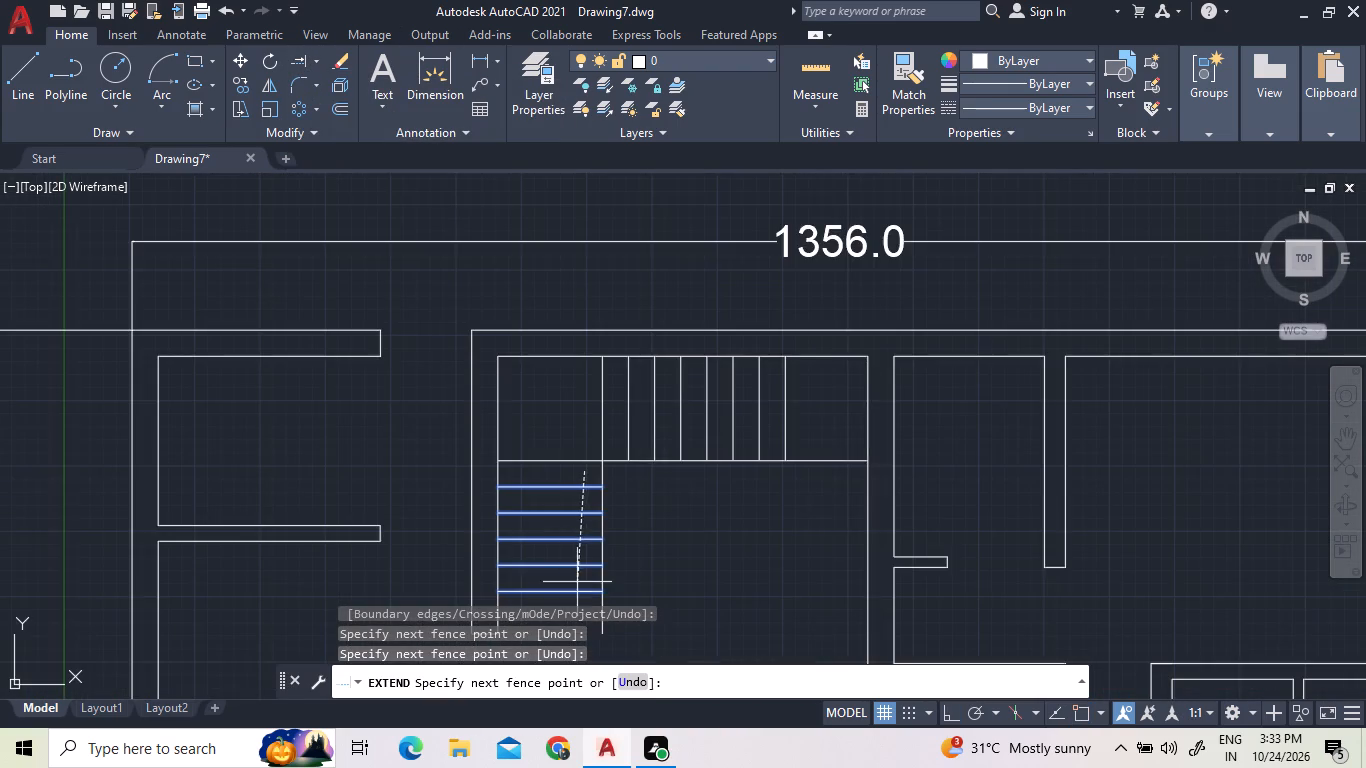
{"action": "scroll", "coordinate": [577, 564], "scroll_direction": "down", "scroll_amount": 4}
{"action": "scroll", "coordinate": [578, 574], "scroll_direction": "up", "scroll_amount": 8}
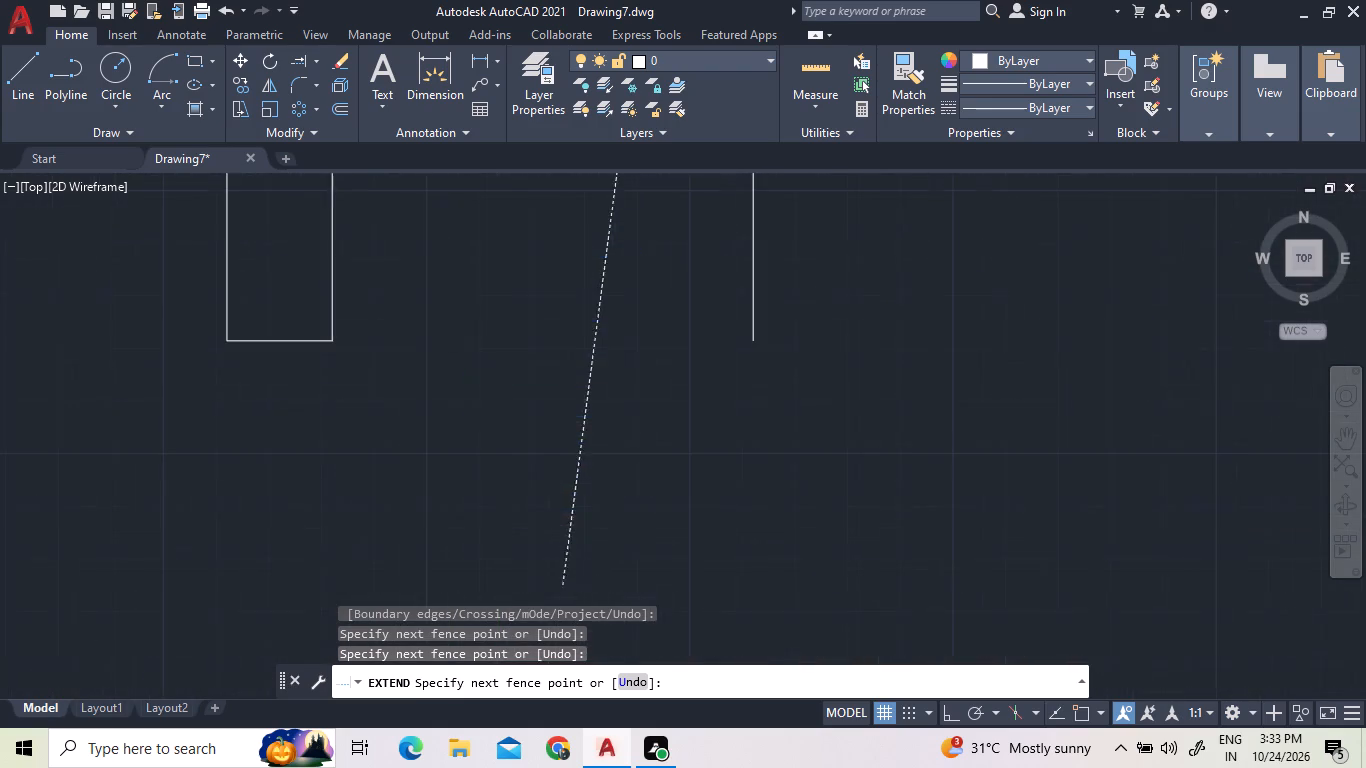
{"action": "scroll", "coordinate": [648, 547], "scroll_direction": "down", "scroll_amount": 3}
{"action": "scroll", "coordinate": [664, 490], "scroll_direction": "up", "scroll_amount": 2}
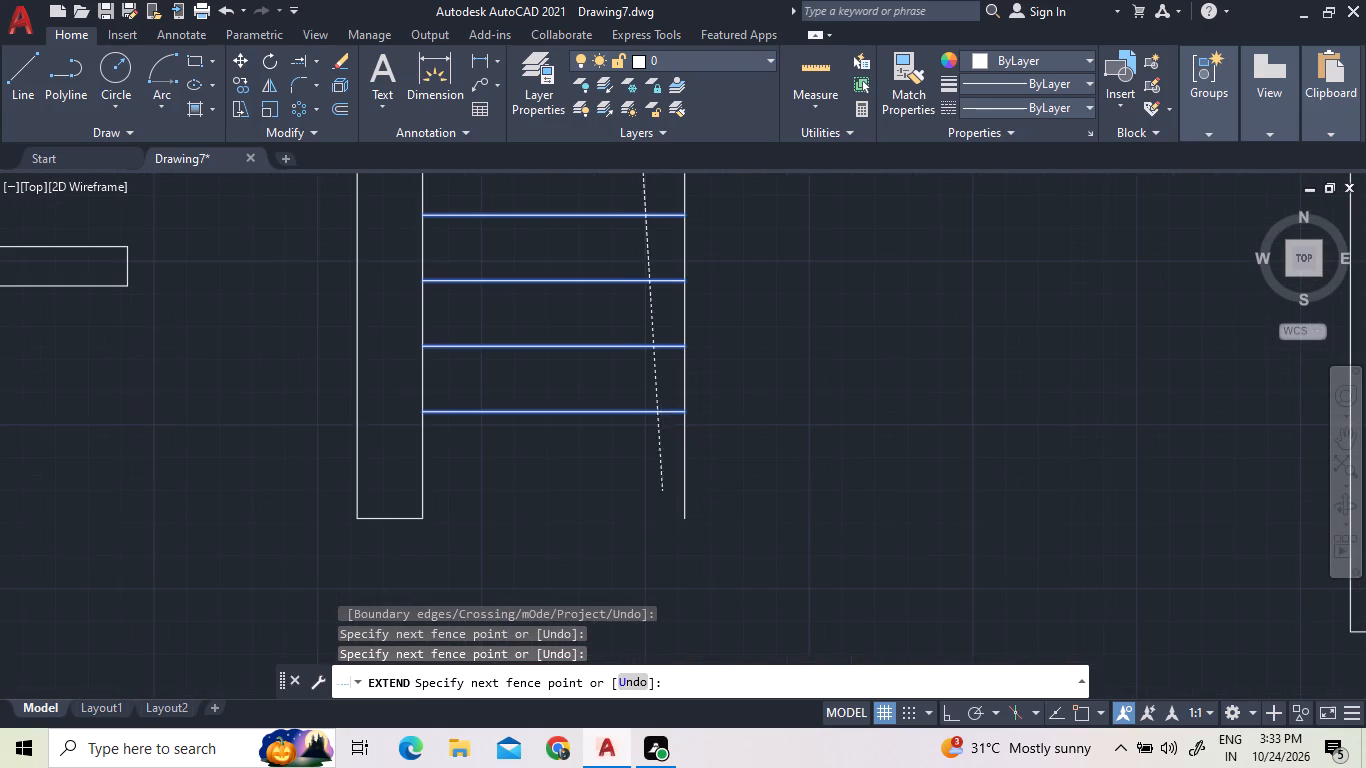
{"action": "left_click", "coordinate": [655, 482]}
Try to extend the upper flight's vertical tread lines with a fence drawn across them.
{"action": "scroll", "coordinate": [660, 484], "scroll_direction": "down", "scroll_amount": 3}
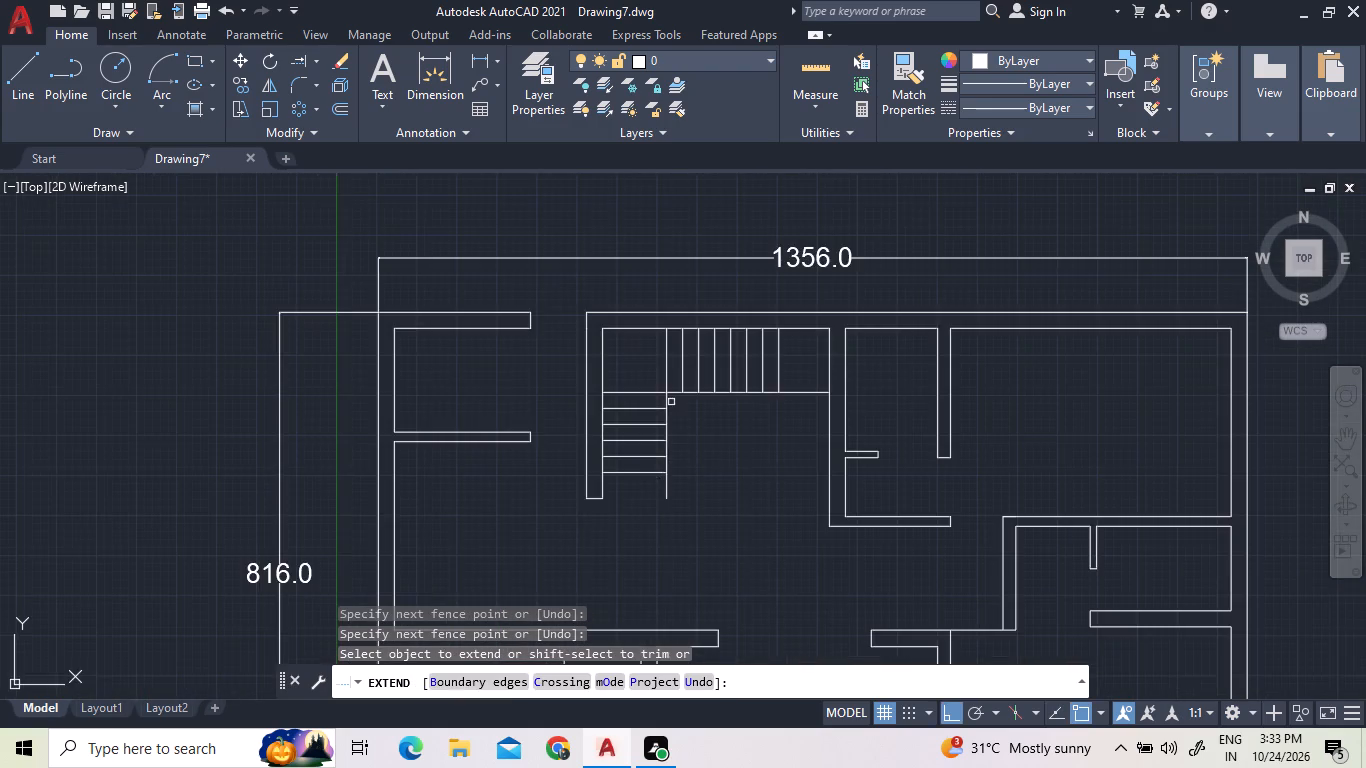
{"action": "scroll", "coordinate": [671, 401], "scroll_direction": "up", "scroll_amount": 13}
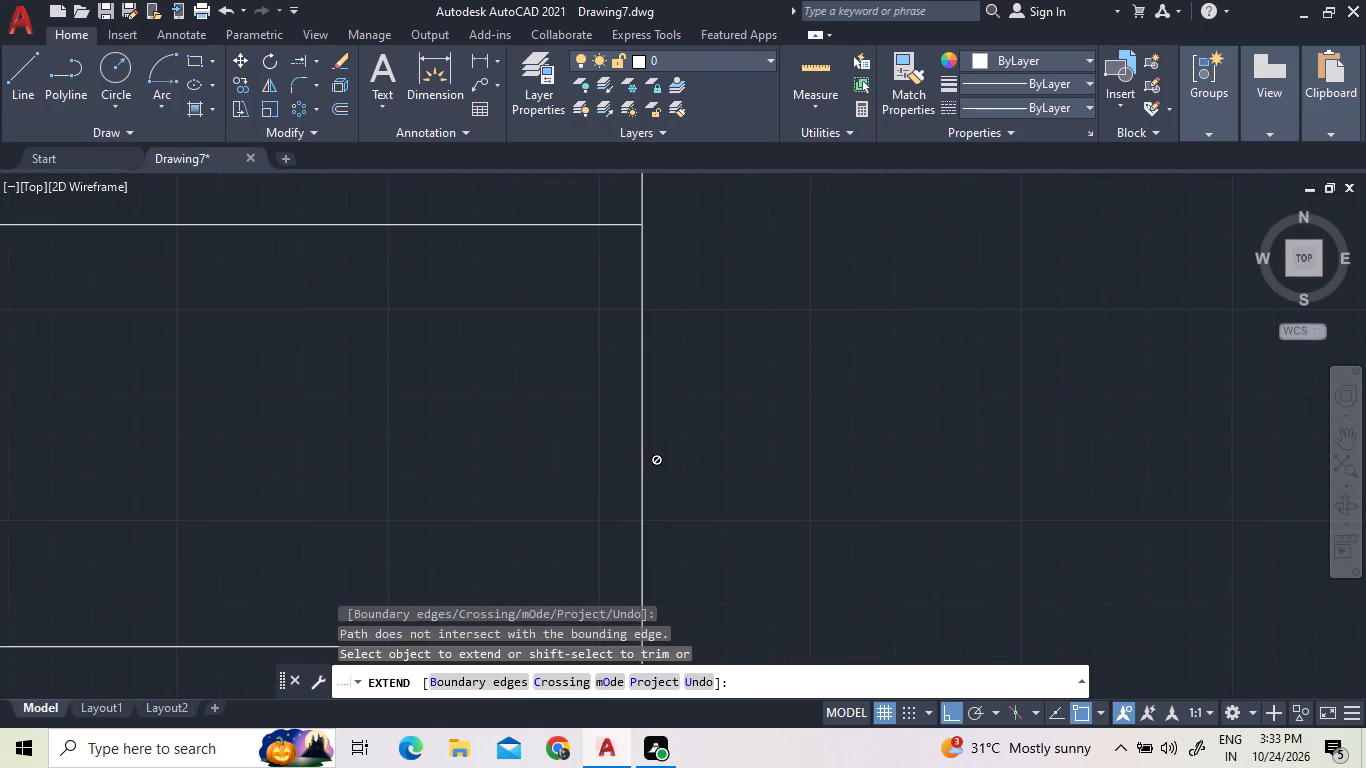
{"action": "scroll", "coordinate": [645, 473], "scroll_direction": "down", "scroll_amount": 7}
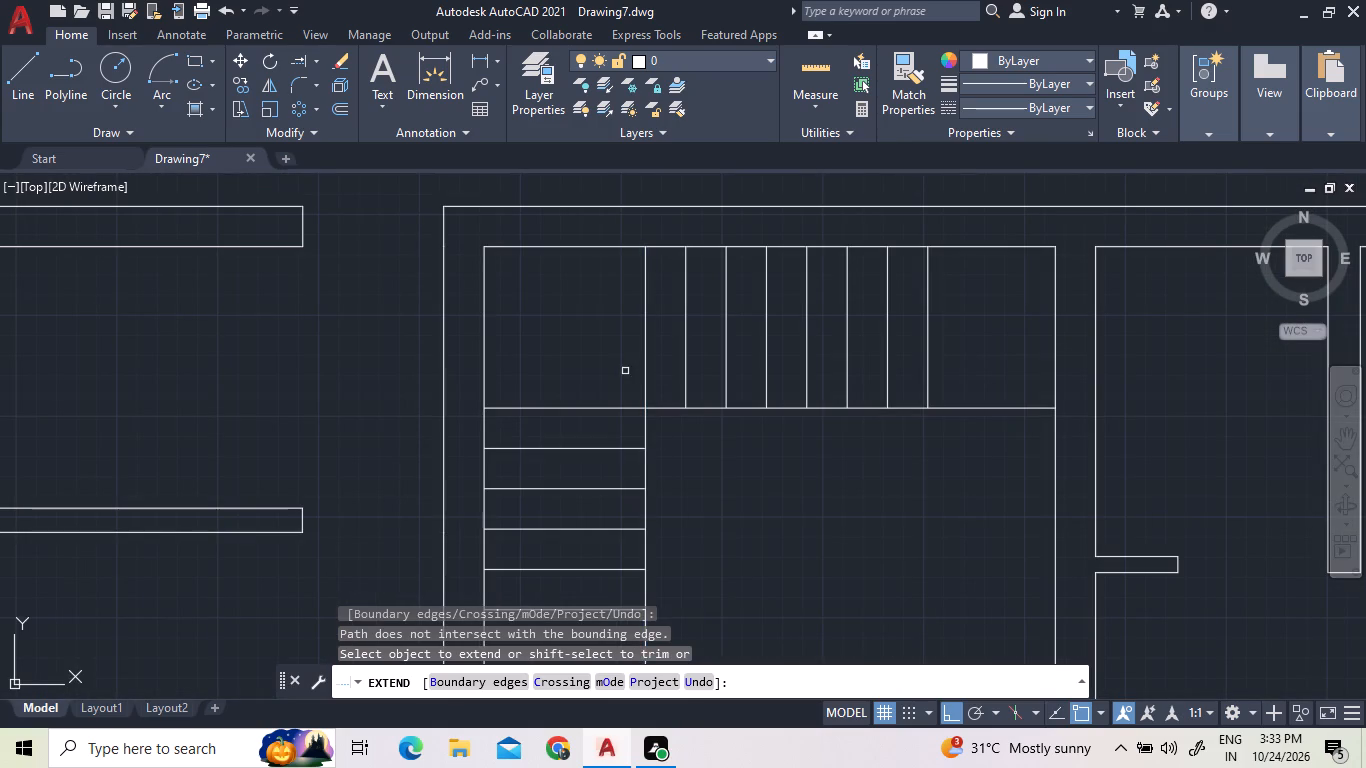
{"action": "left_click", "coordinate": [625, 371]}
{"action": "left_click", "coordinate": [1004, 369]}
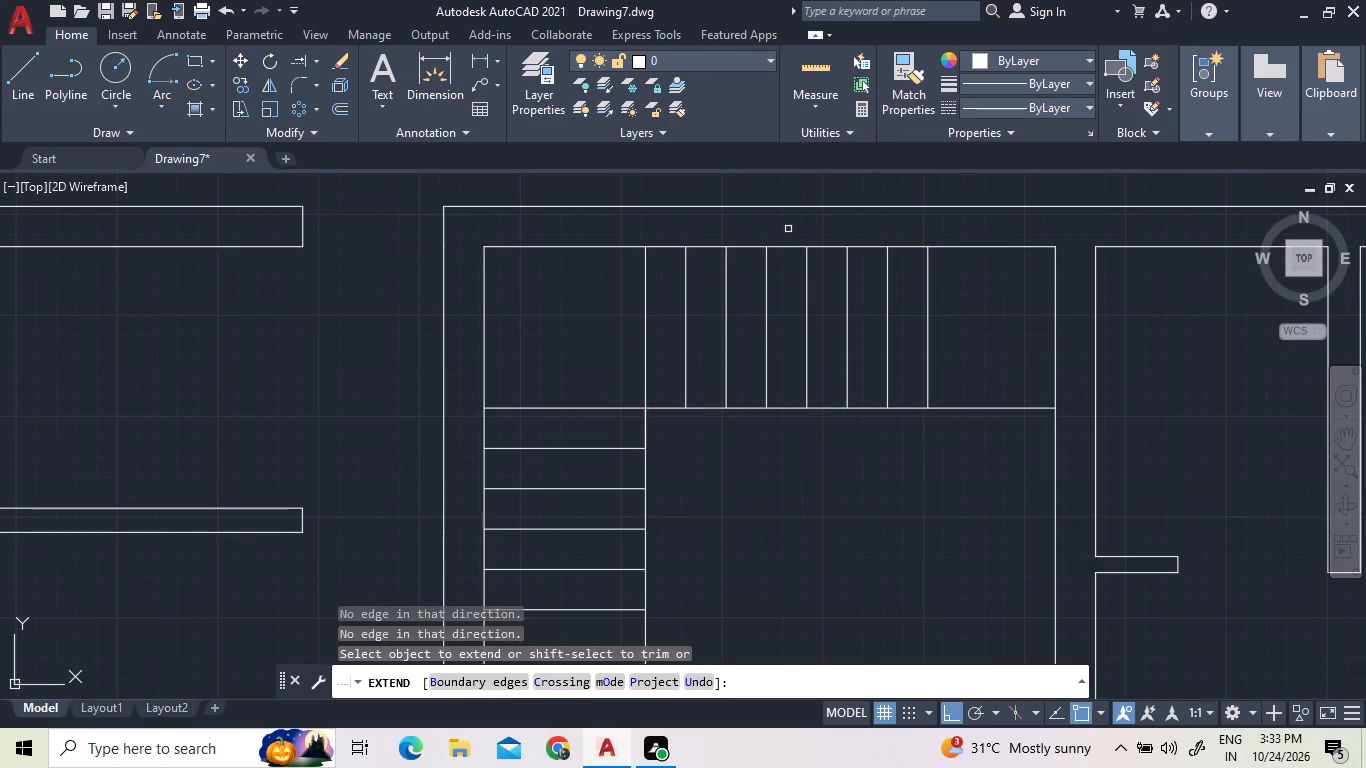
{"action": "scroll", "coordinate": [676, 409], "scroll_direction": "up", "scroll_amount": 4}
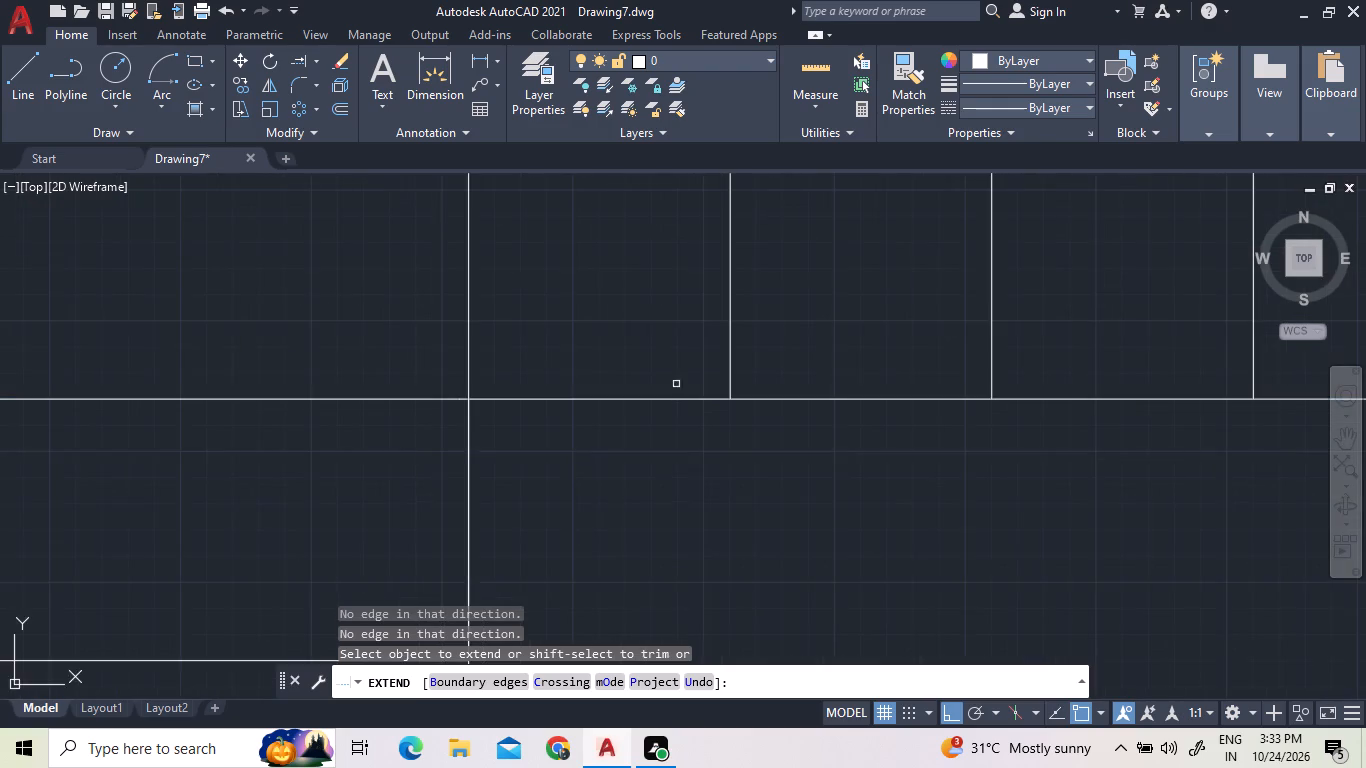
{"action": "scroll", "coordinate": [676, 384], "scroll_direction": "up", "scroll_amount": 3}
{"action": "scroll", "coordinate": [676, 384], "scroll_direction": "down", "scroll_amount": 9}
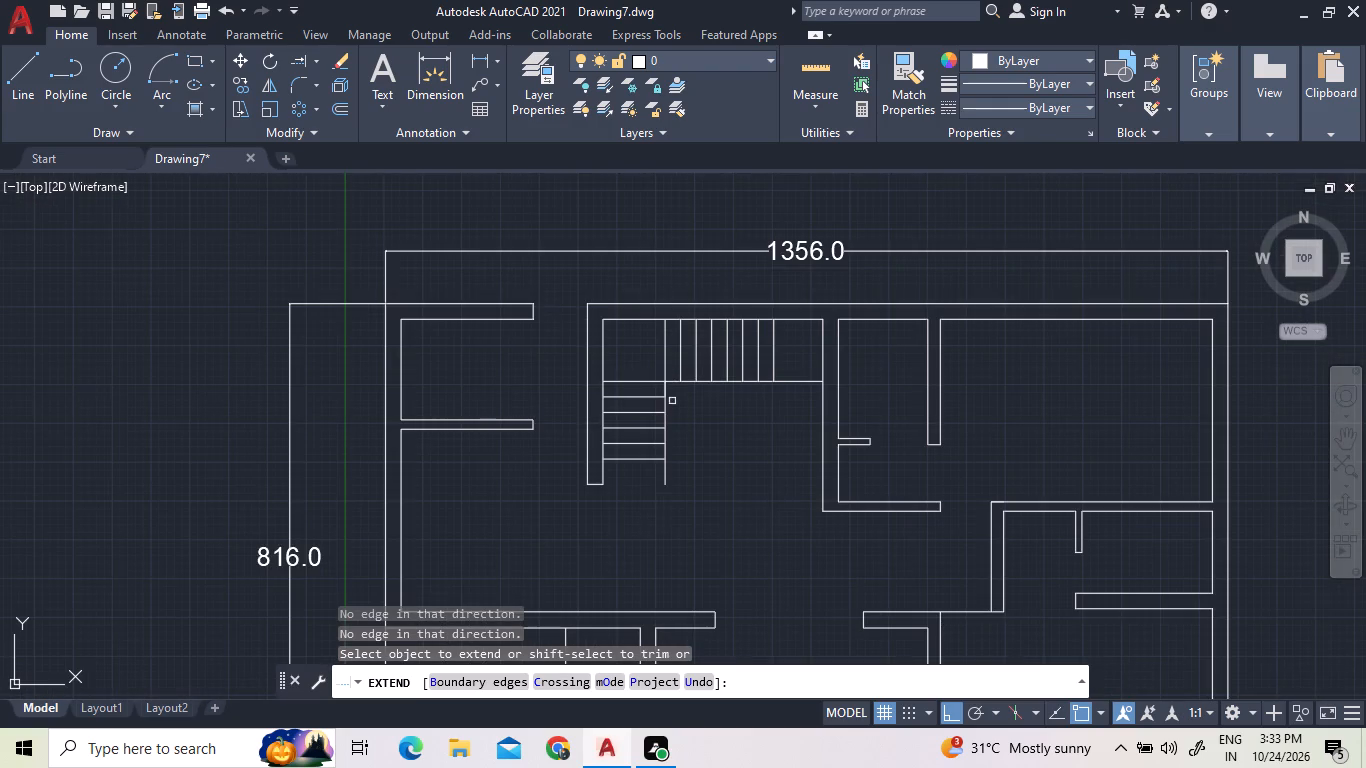
Trim the part of the staircase's vertical inner edge that projects below the lowest tread line.
{"action": "left_click", "coordinate": [311, 56]}
{"action": "left_click", "coordinate": [320, 83]}
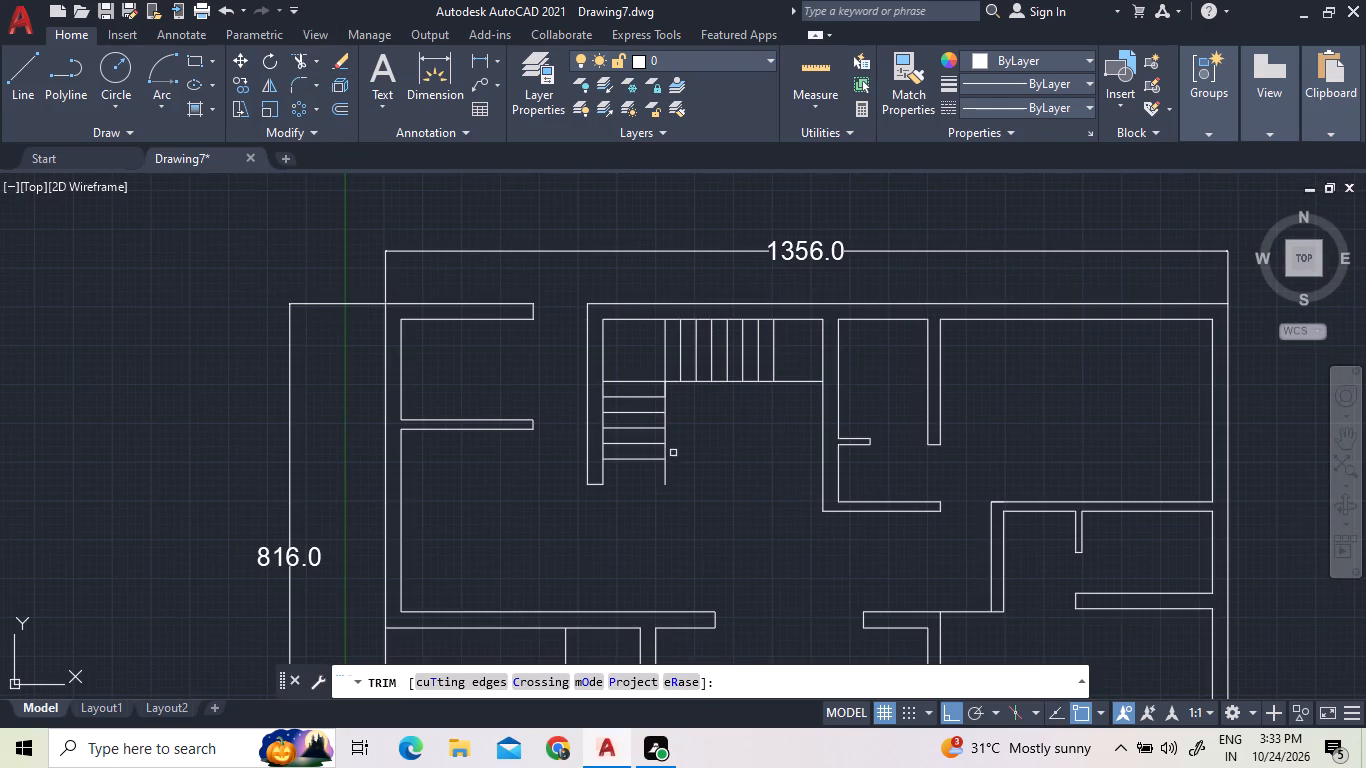
{"action": "left_click", "coordinate": [664, 472]}
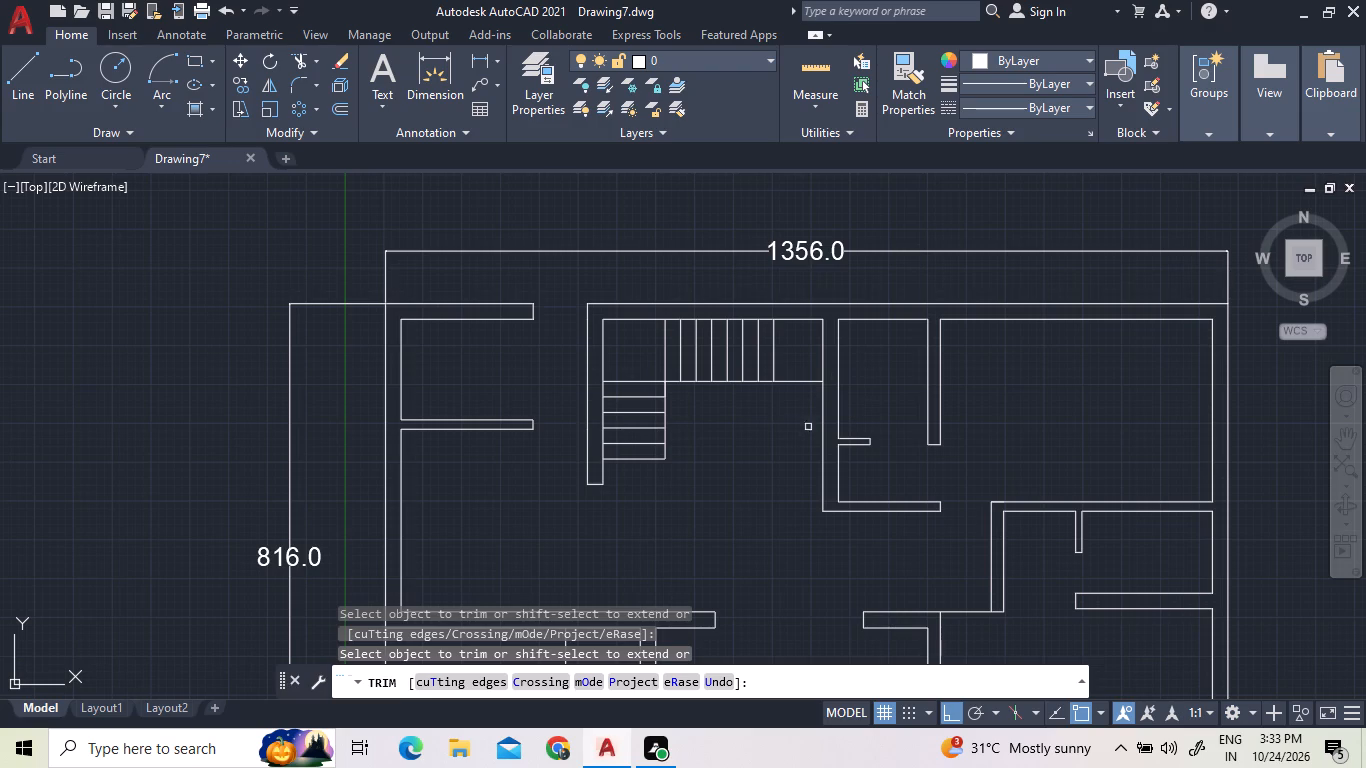
Start the Line command for a new line.
{"action": "left_click", "coordinate": [28, 75]}
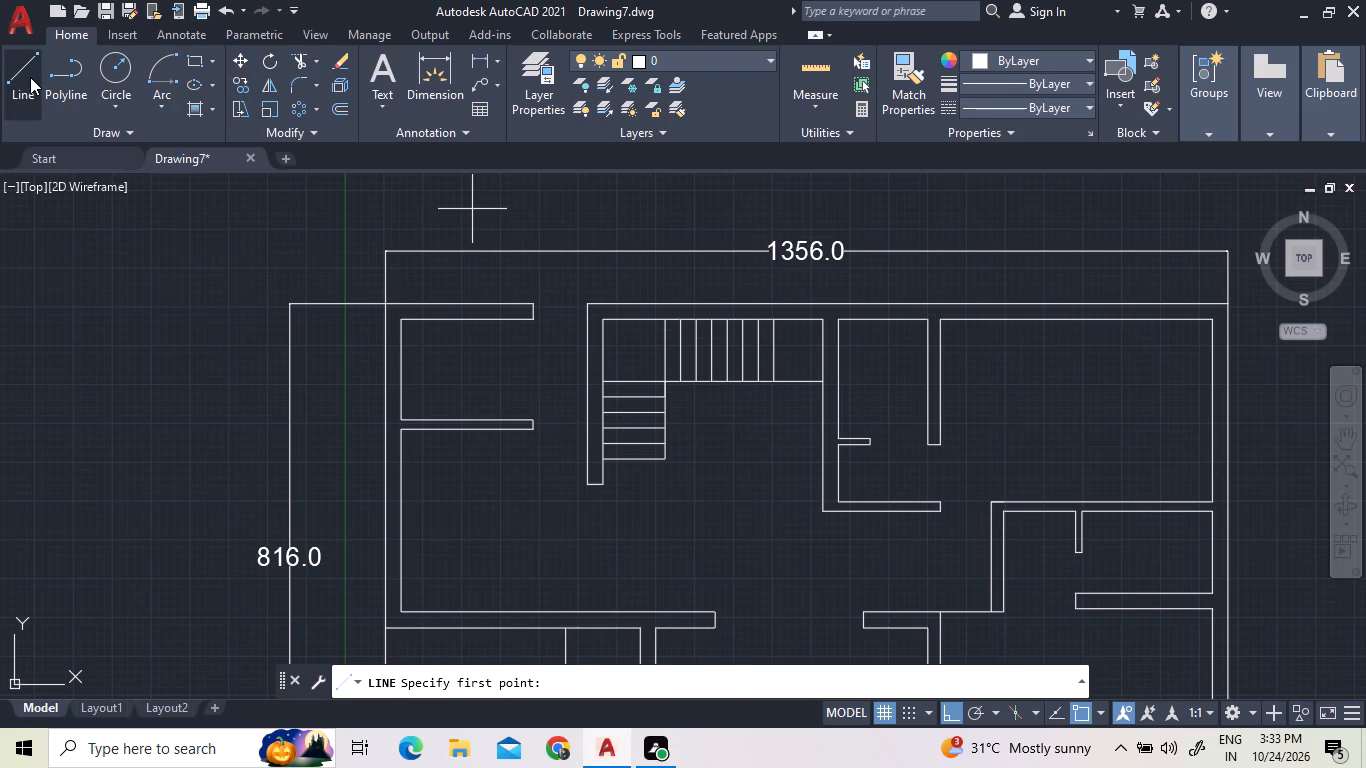
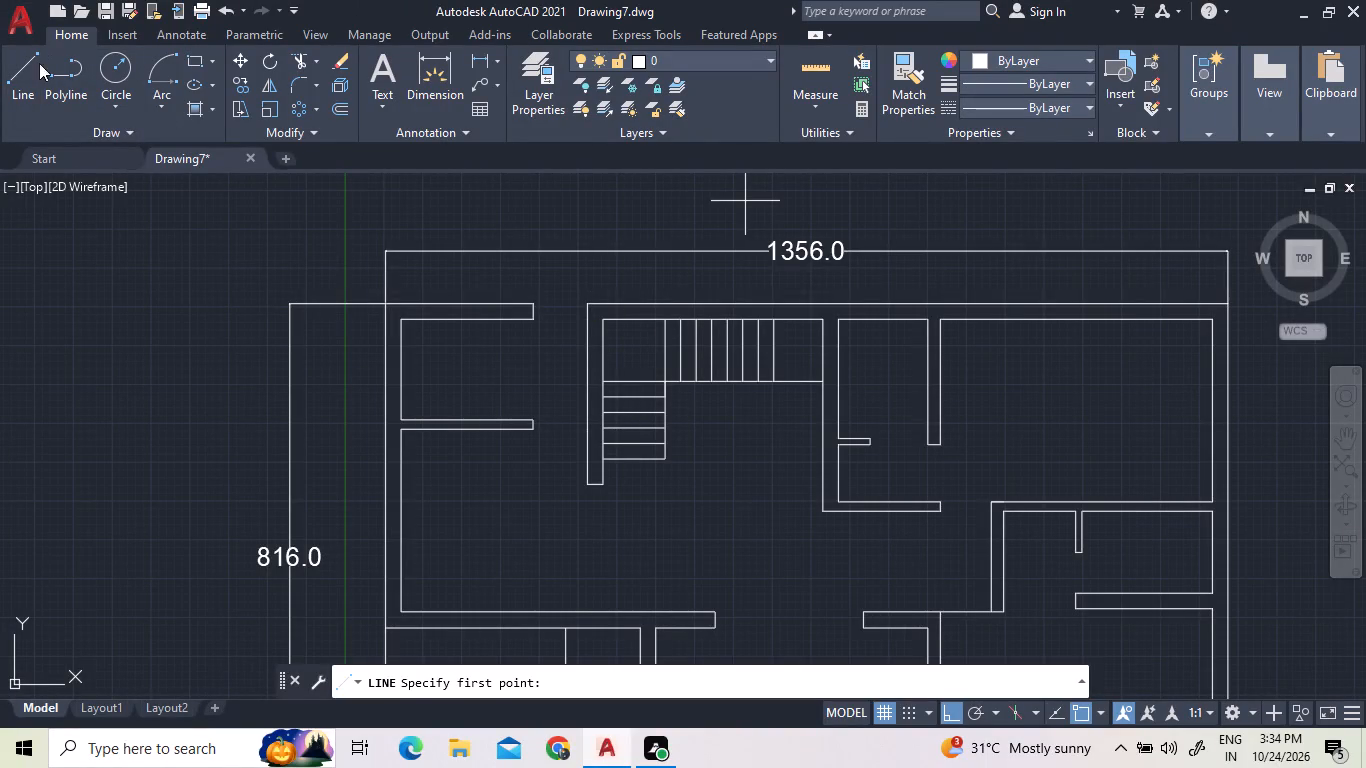
Draw a diagonal line across the staircase's corner landing, from the inner wall corner to the corner where the flights meet.
{"action": "left_click", "coordinate": [34, 93]}
{"action": "scroll", "coordinate": [632, 308], "scroll_direction": "up", "scroll_amount": 1}
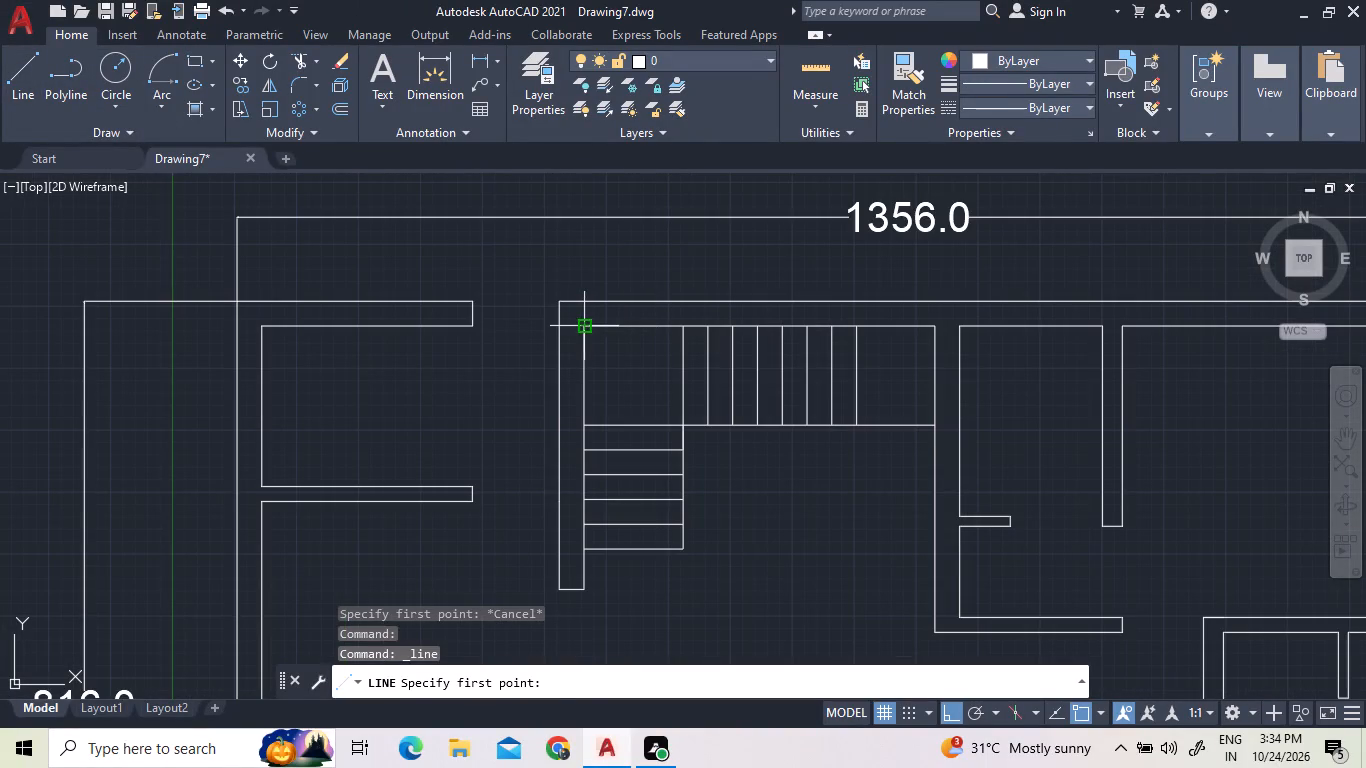
{"action": "left_click", "coordinate": [586, 328]}
{"action": "left_click", "coordinate": [683, 424]}
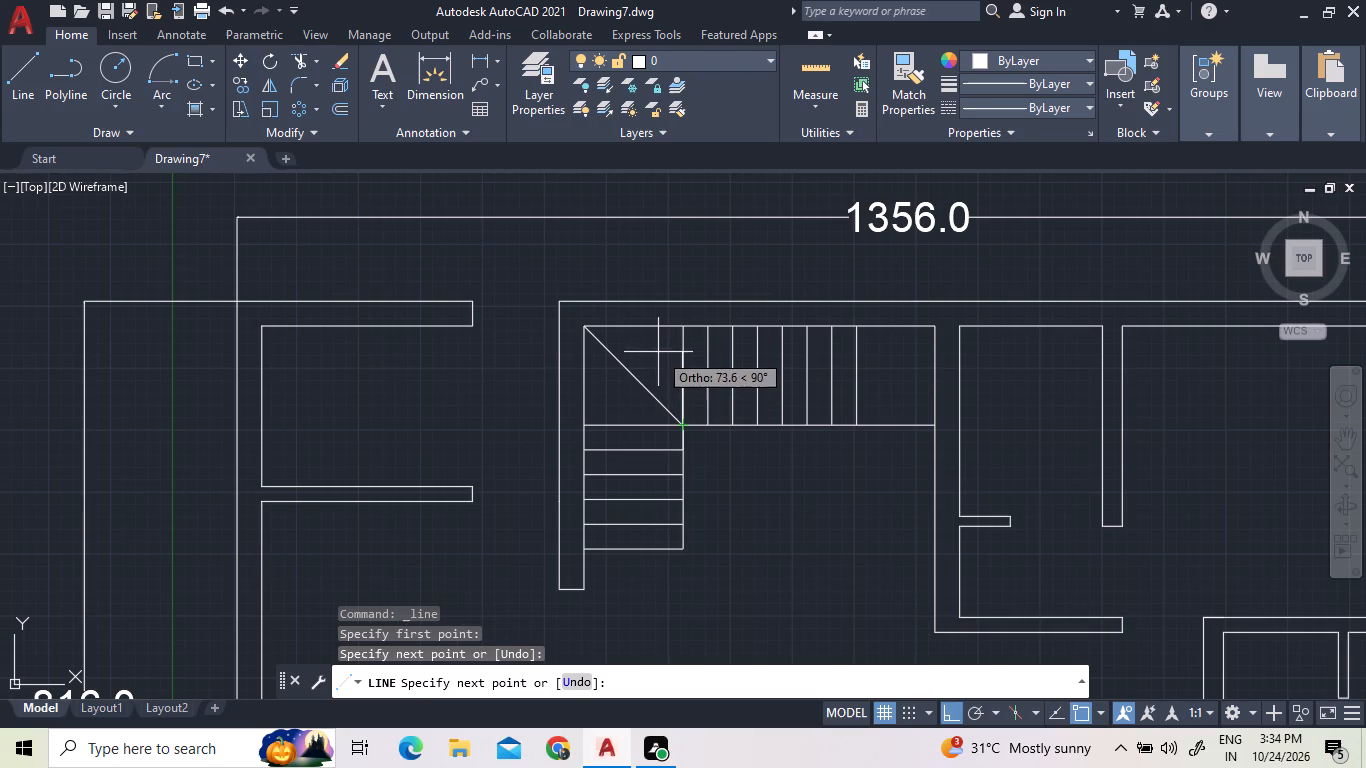
{"action": "right_click", "coordinate": [523, 384]}
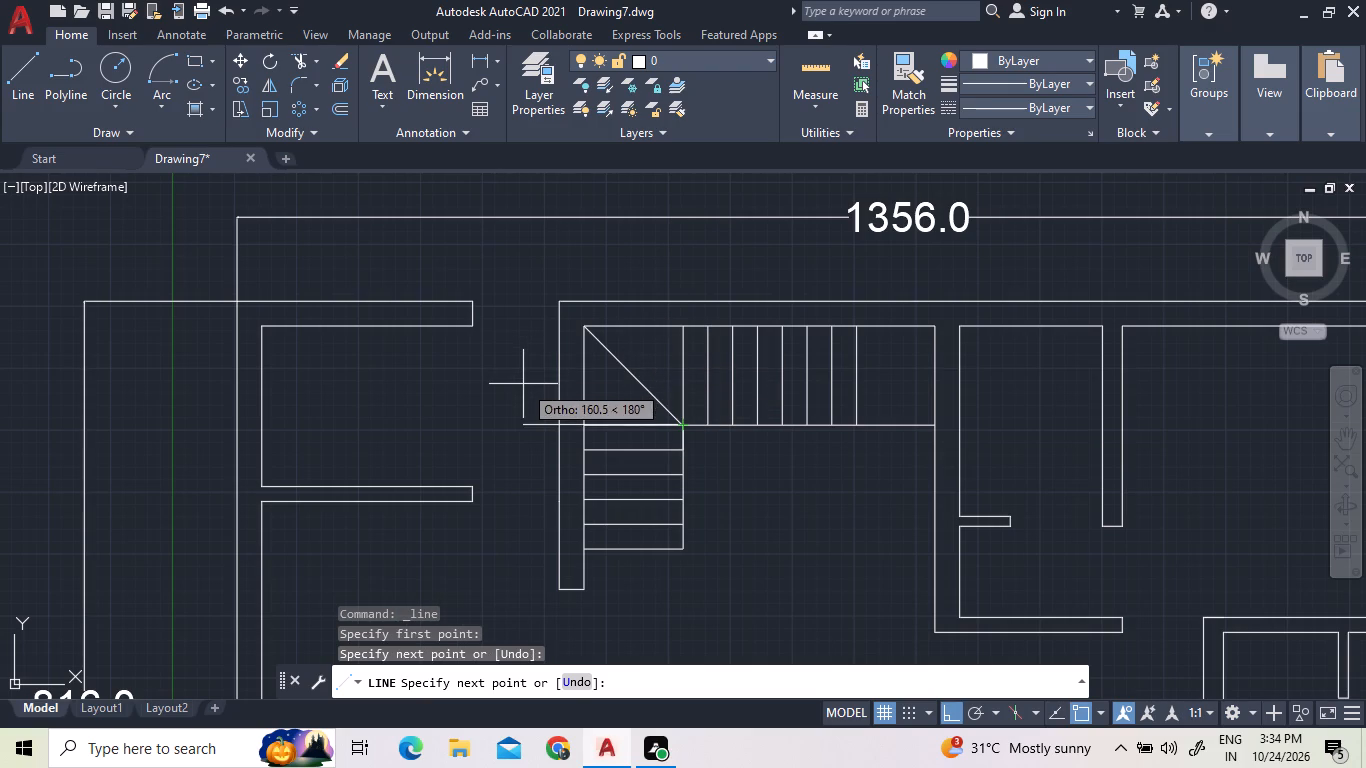
{"action": "left_click", "coordinate": [532, 390]}
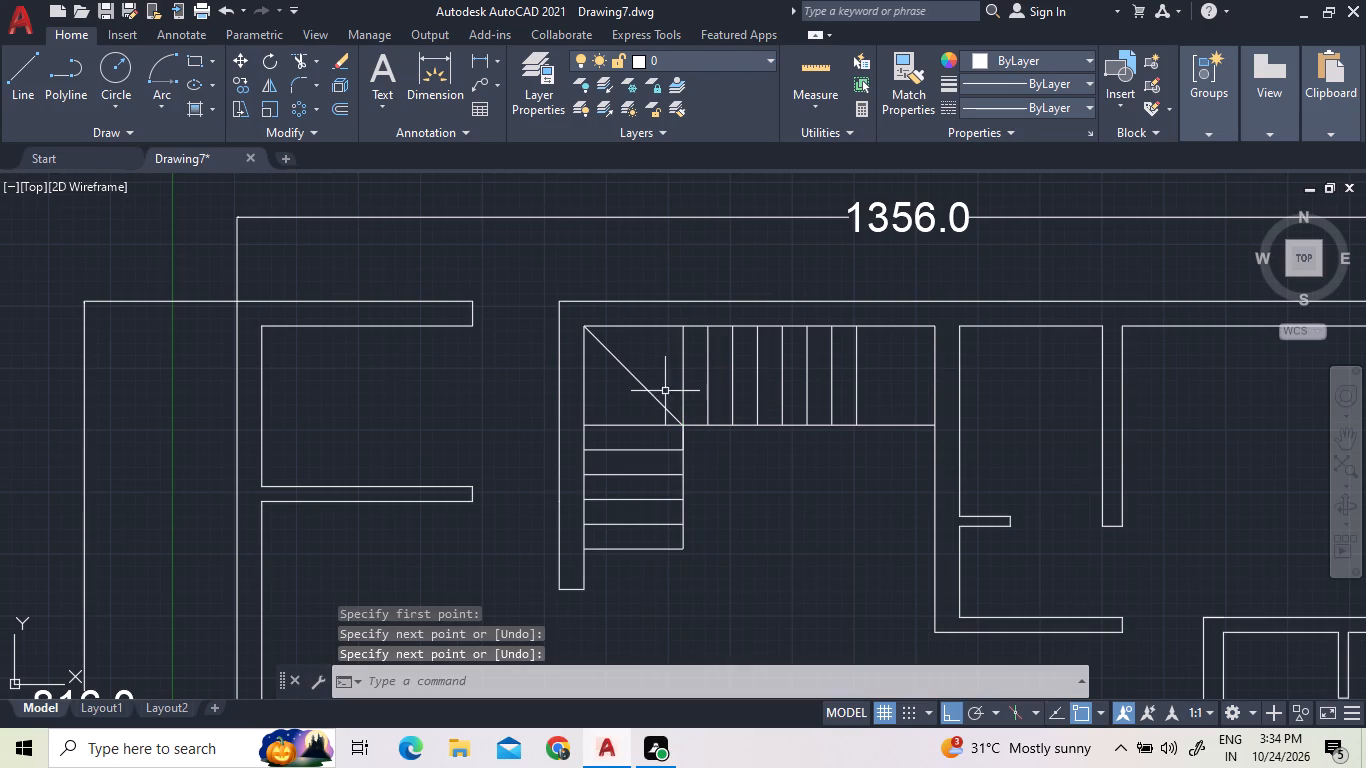
Draw a window rectangle within the top wall of the upper-left room, spanning the full wall thickness.
{"action": "middle_click_drag", "start_coordinate": [806, 510], "coordinate": [605, 491]}
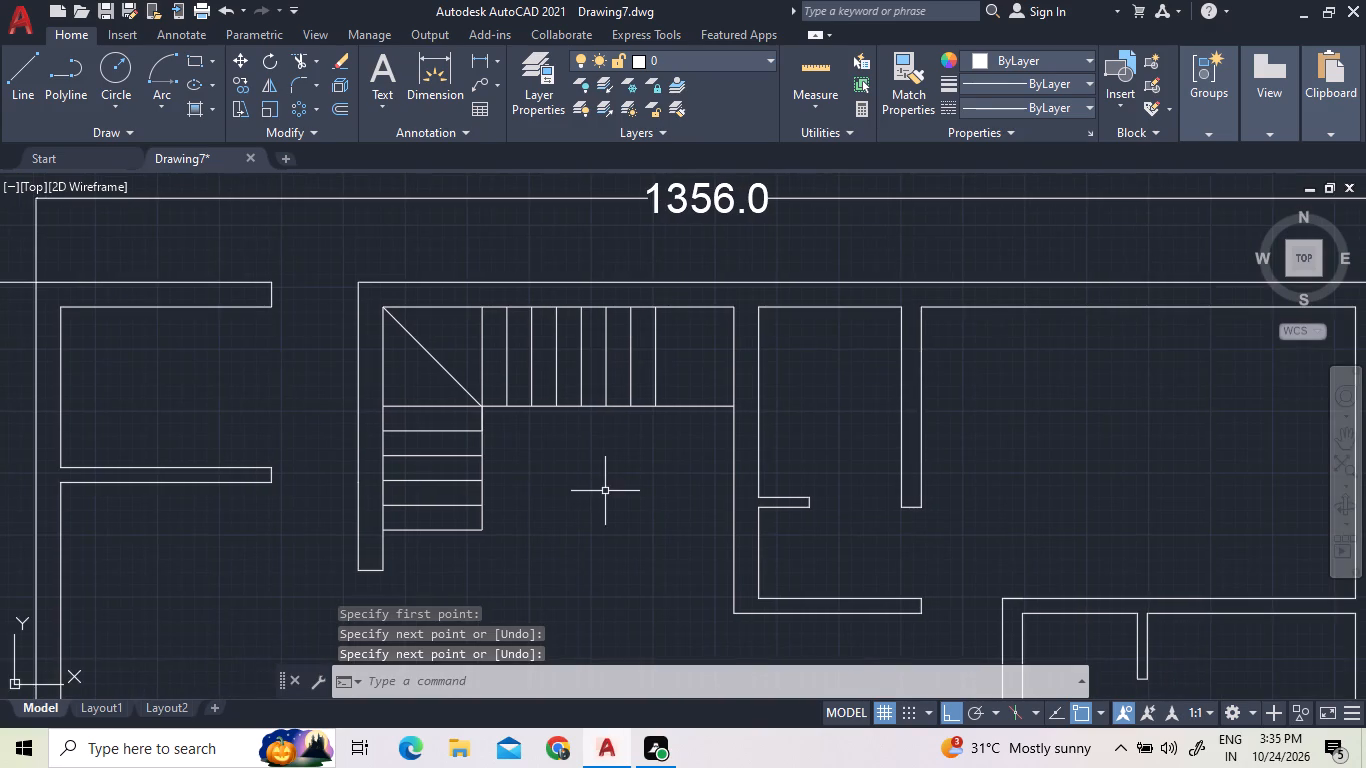
{"action": "scroll", "coordinate": [605, 491], "scroll_direction": "down", "scroll_amount": 1}
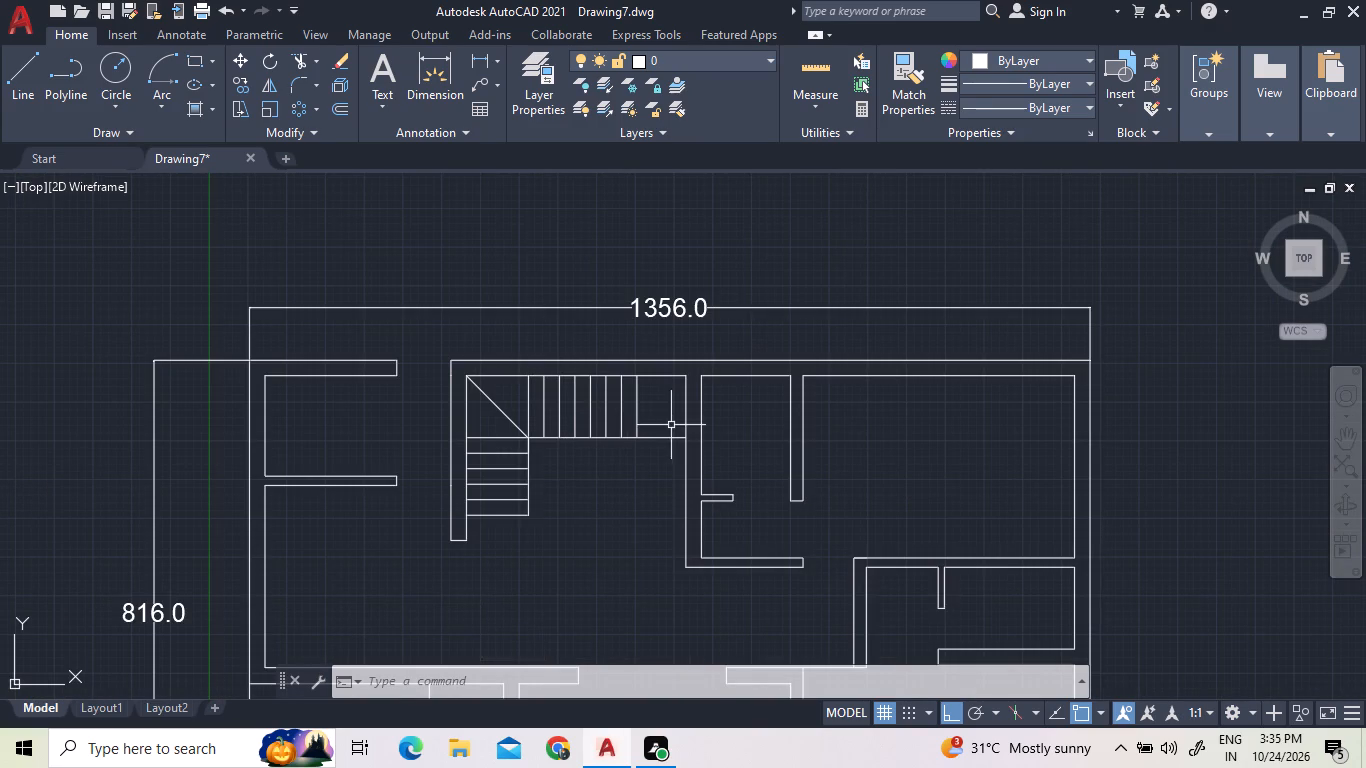
{"action": "middle_click_drag", "start_coordinate": [671, 425], "coordinate": [587, 378]}
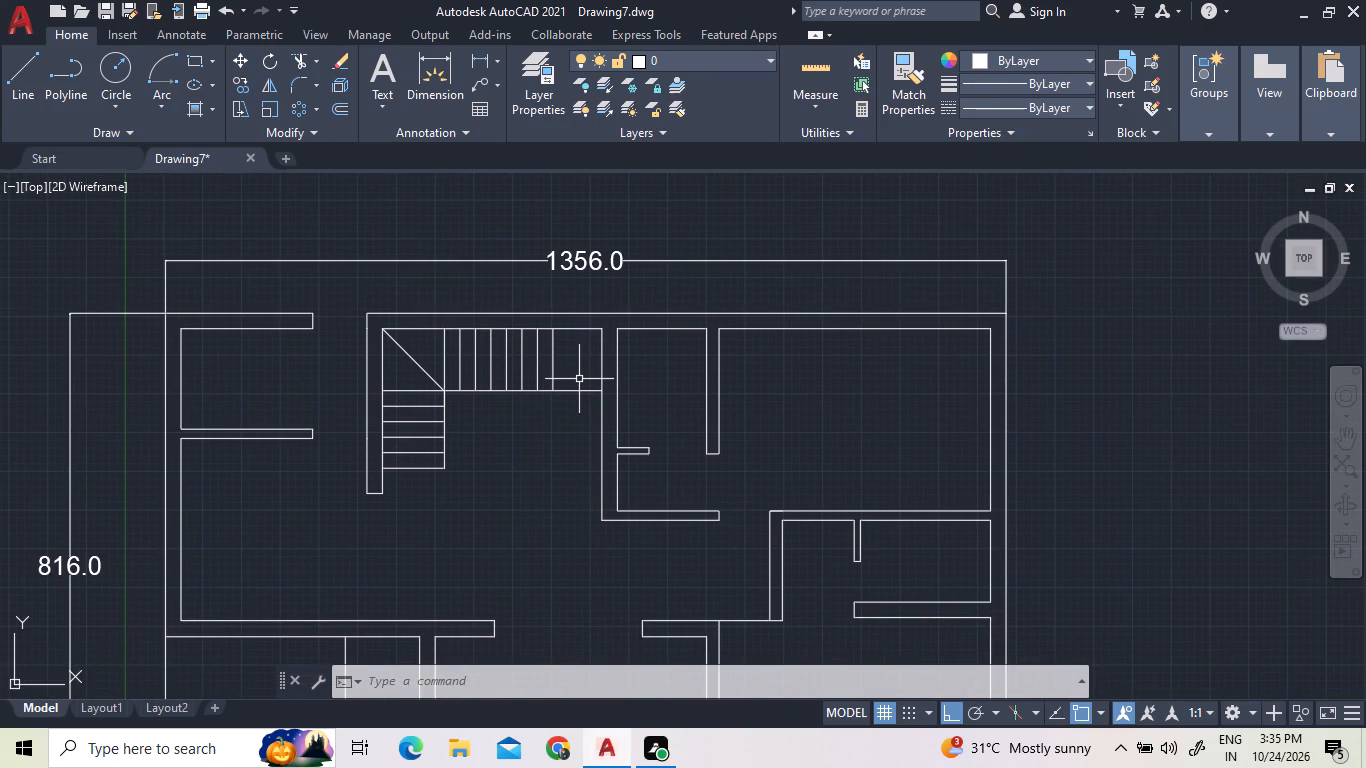
{"action": "scroll", "coordinate": [657, 380], "scroll_direction": "down", "scroll_amount": 1}
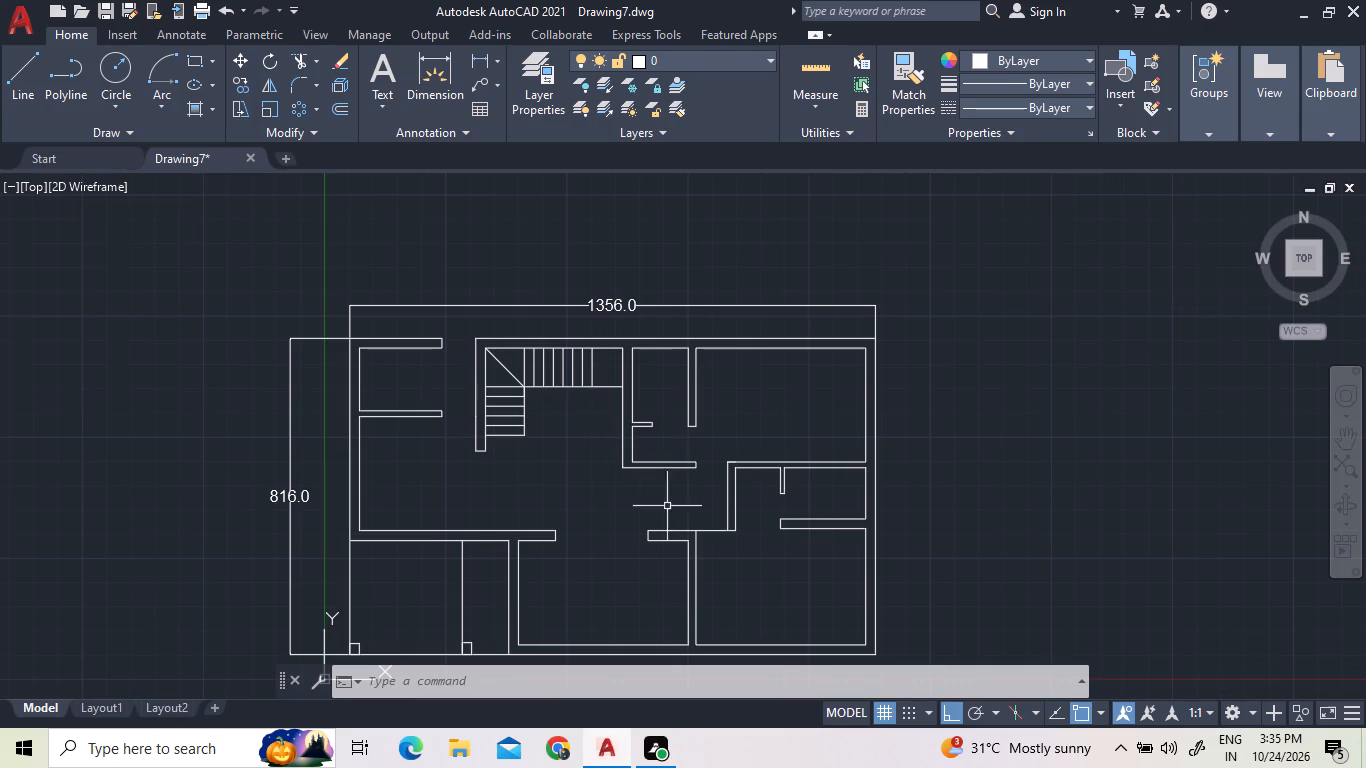
{"action": "middle_click_drag", "start_coordinate": [713, 556], "coordinate": [678, 532]}
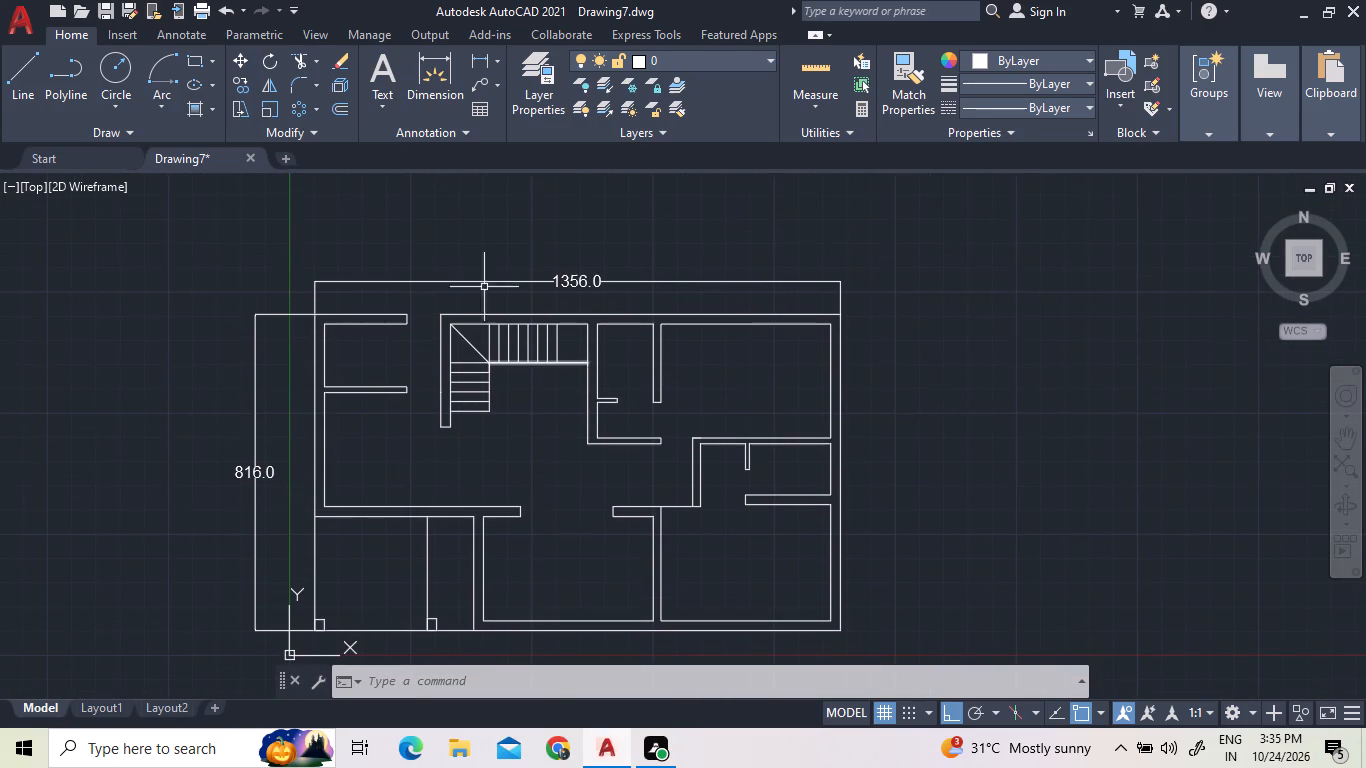
{"action": "scroll", "coordinate": [459, 266], "scroll_direction": "up", "scroll_amount": 2}
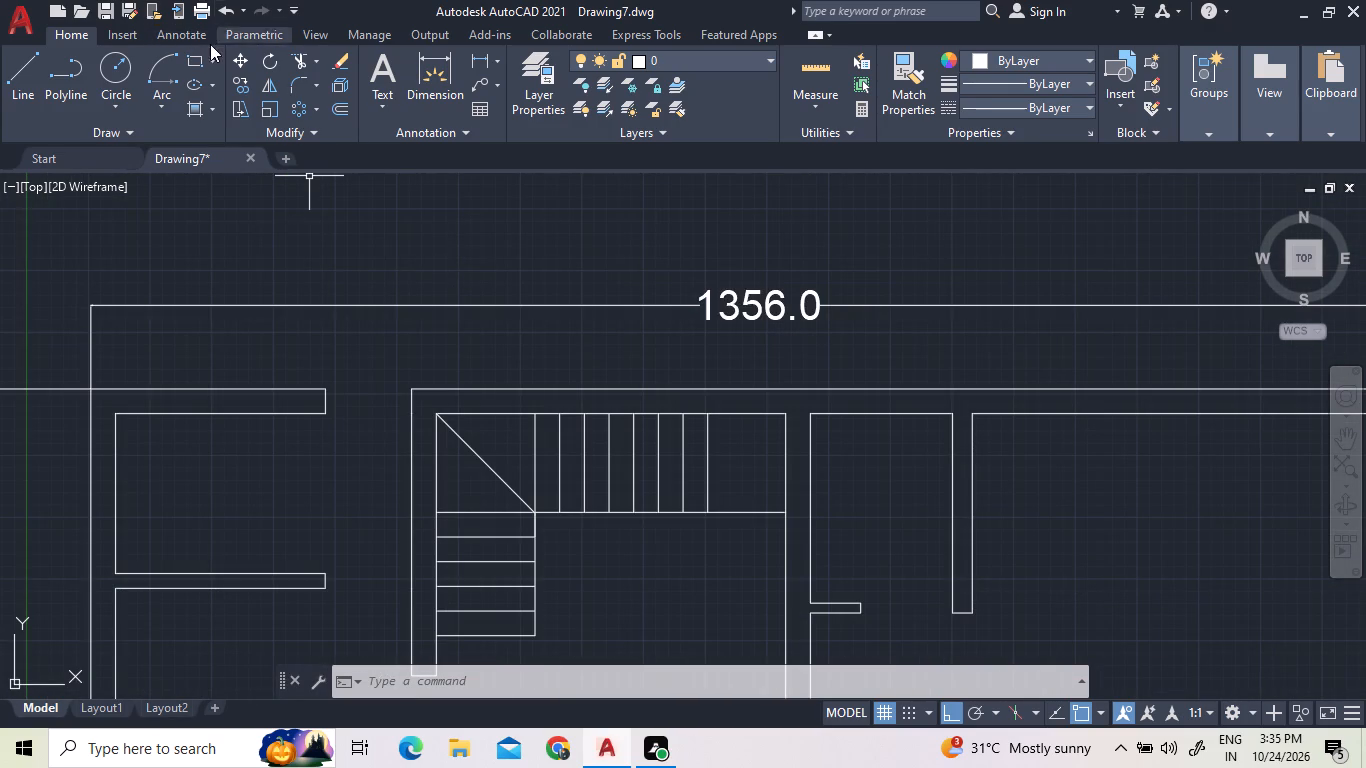
{"action": "left_click", "coordinate": [195, 52]}
{"action": "scroll", "coordinate": [152, 407], "scroll_direction": "up", "scroll_amount": 1}
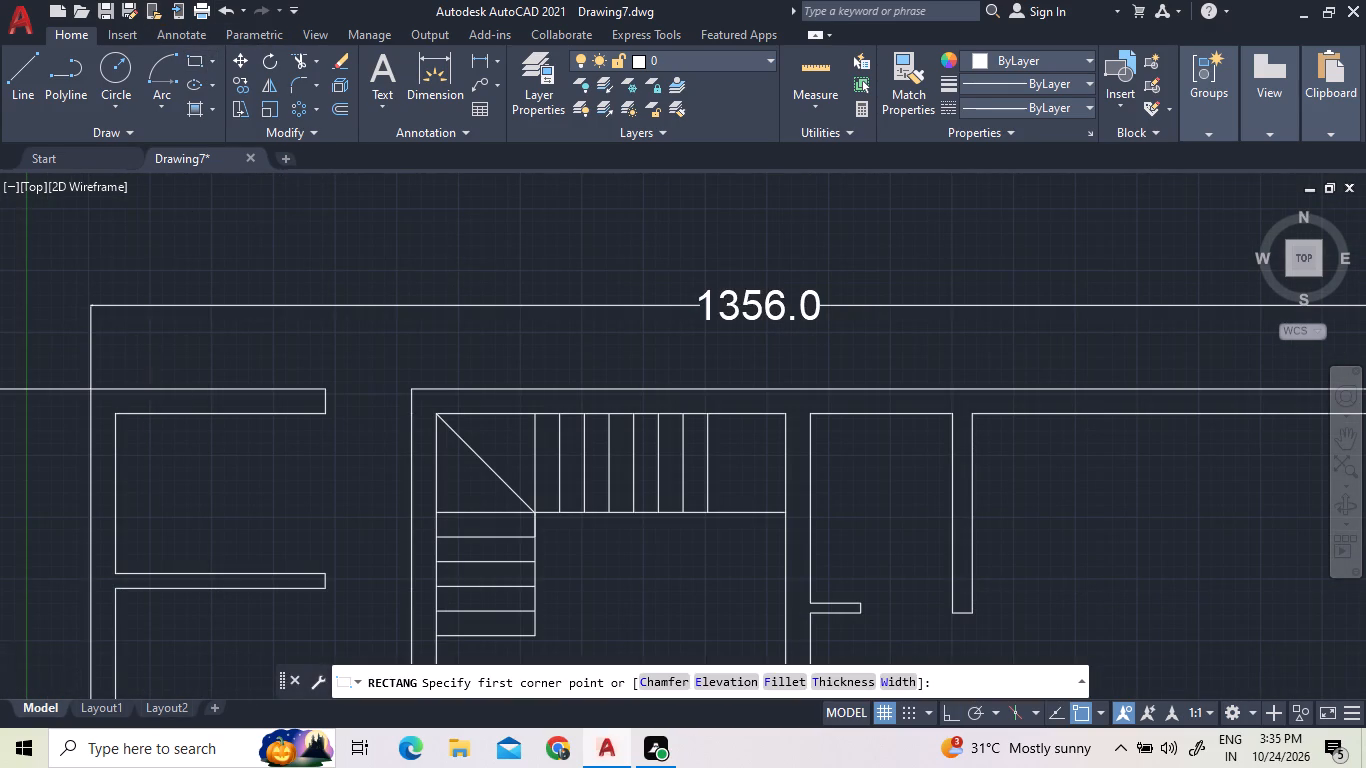
{"action": "scroll", "coordinate": [152, 407], "scroll_direction": "up", "scroll_amount": 1}
{"action": "left_click", "coordinate": [105, 362]}
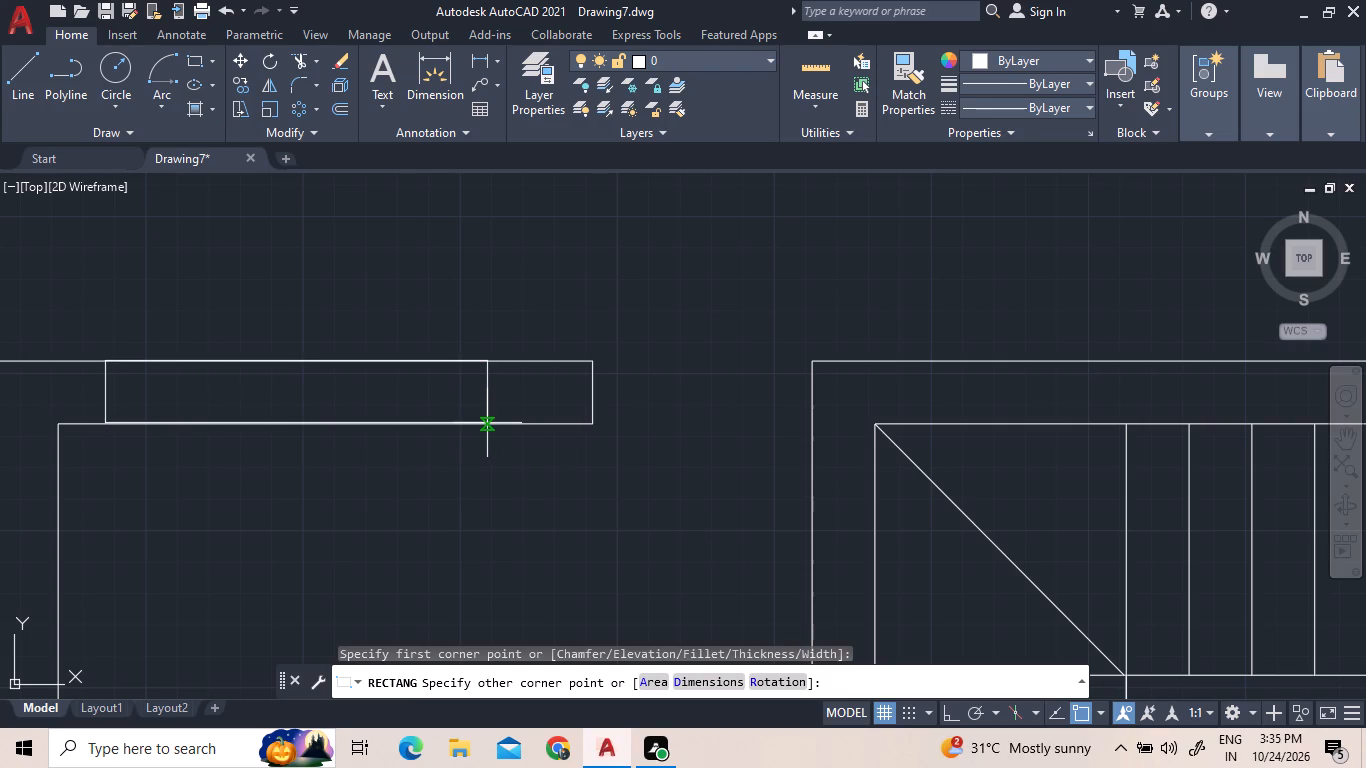
{"action": "scroll", "coordinate": [487, 423], "scroll_direction": "up", "scroll_amount": 4}
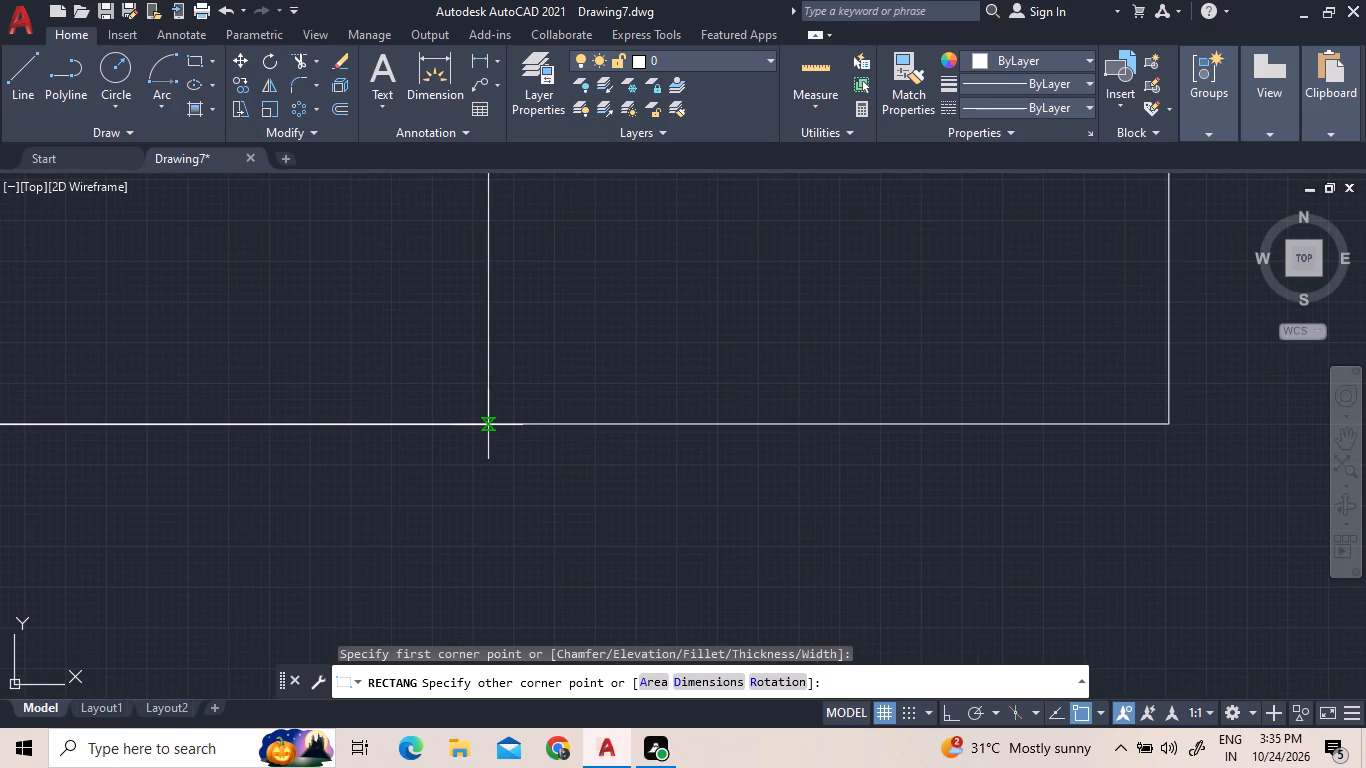
{"action": "left_click", "coordinate": [490, 425]}
{"action": "scroll", "coordinate": [492, 427], "scroll_direction": "down", "scroll_amount": 7}
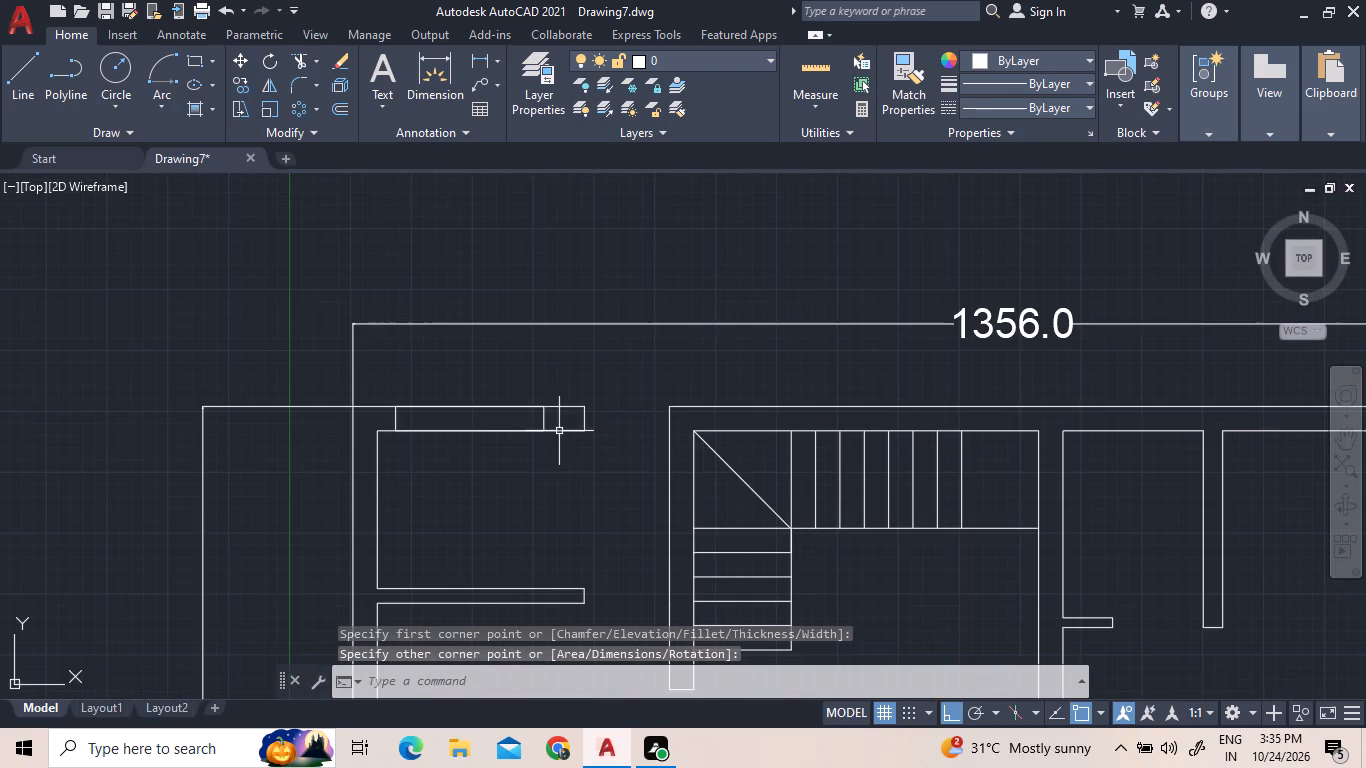
Draw a horizontal centre line through the window rectangle between the midpoints of its two short edges.
{"action": "left_click", "coordinate": [26, 64]}
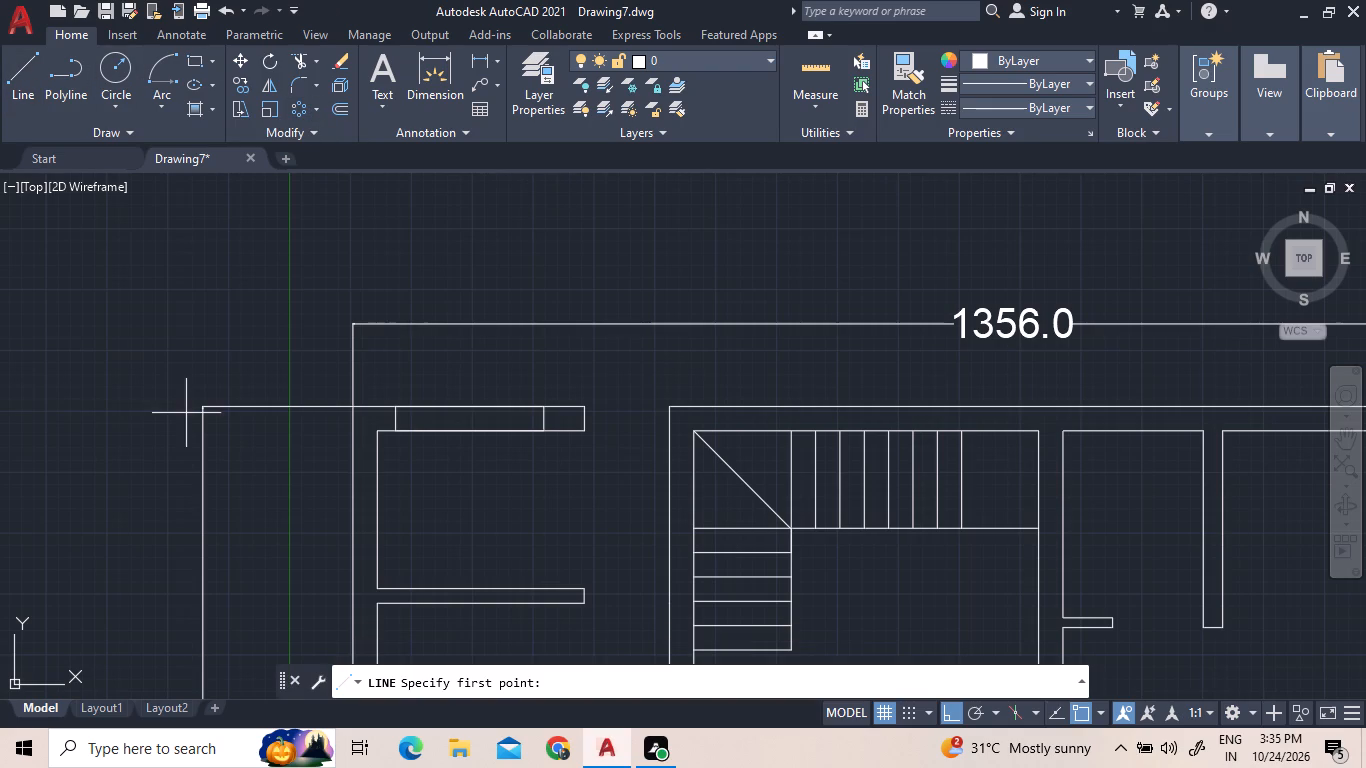
{"action": "scroll", "coordinate": [512, 438], "scroll_direction": "up", "scroll_amount": 3}
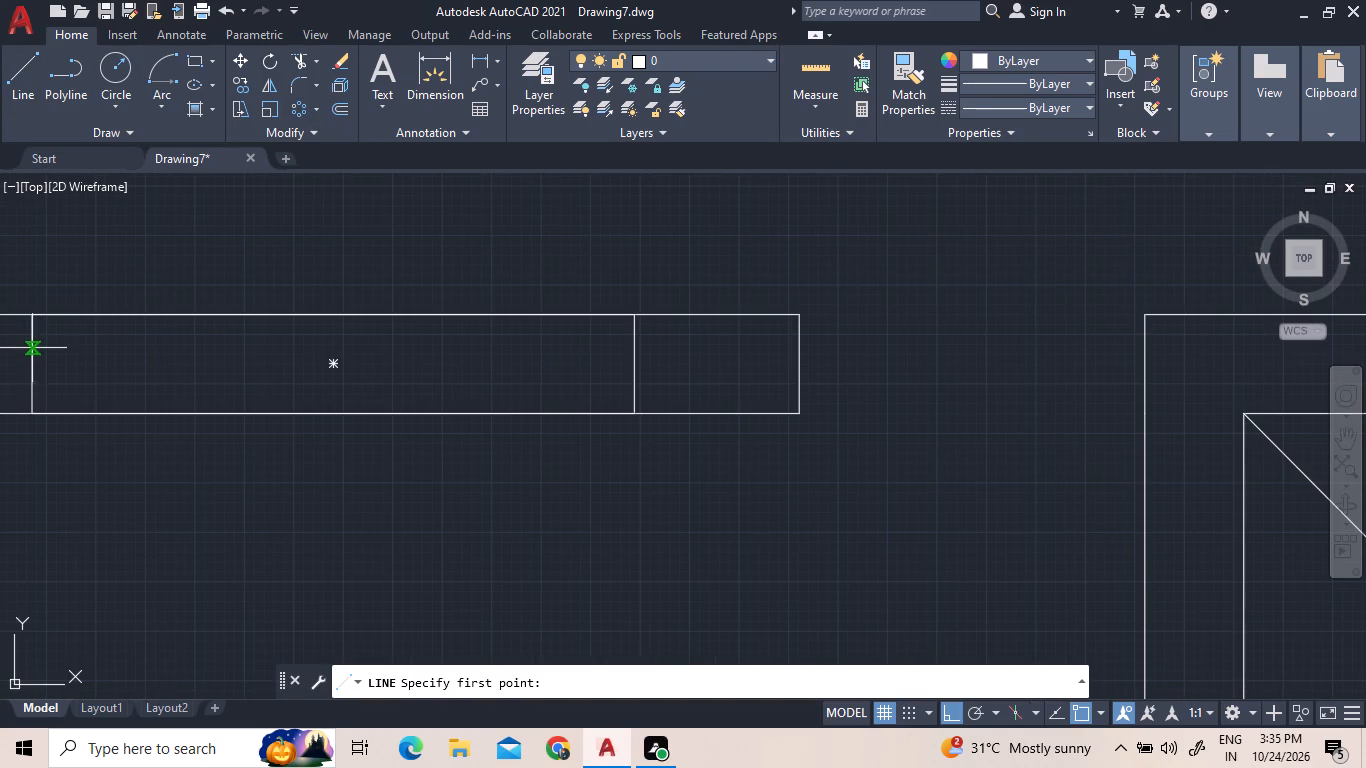
{"action": "left_click", "coordinate": [34, 368]}
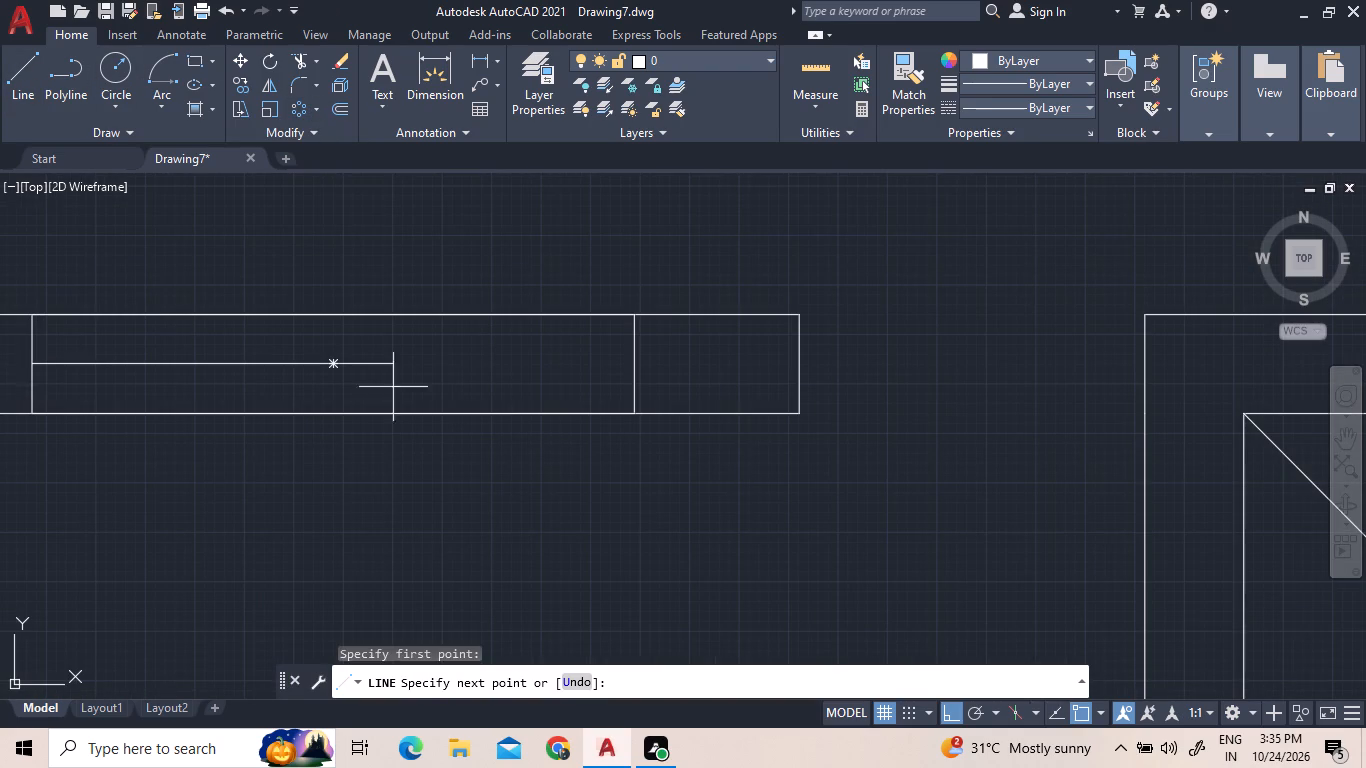
{"action": "left_click", "coordinate": [633, 362]}
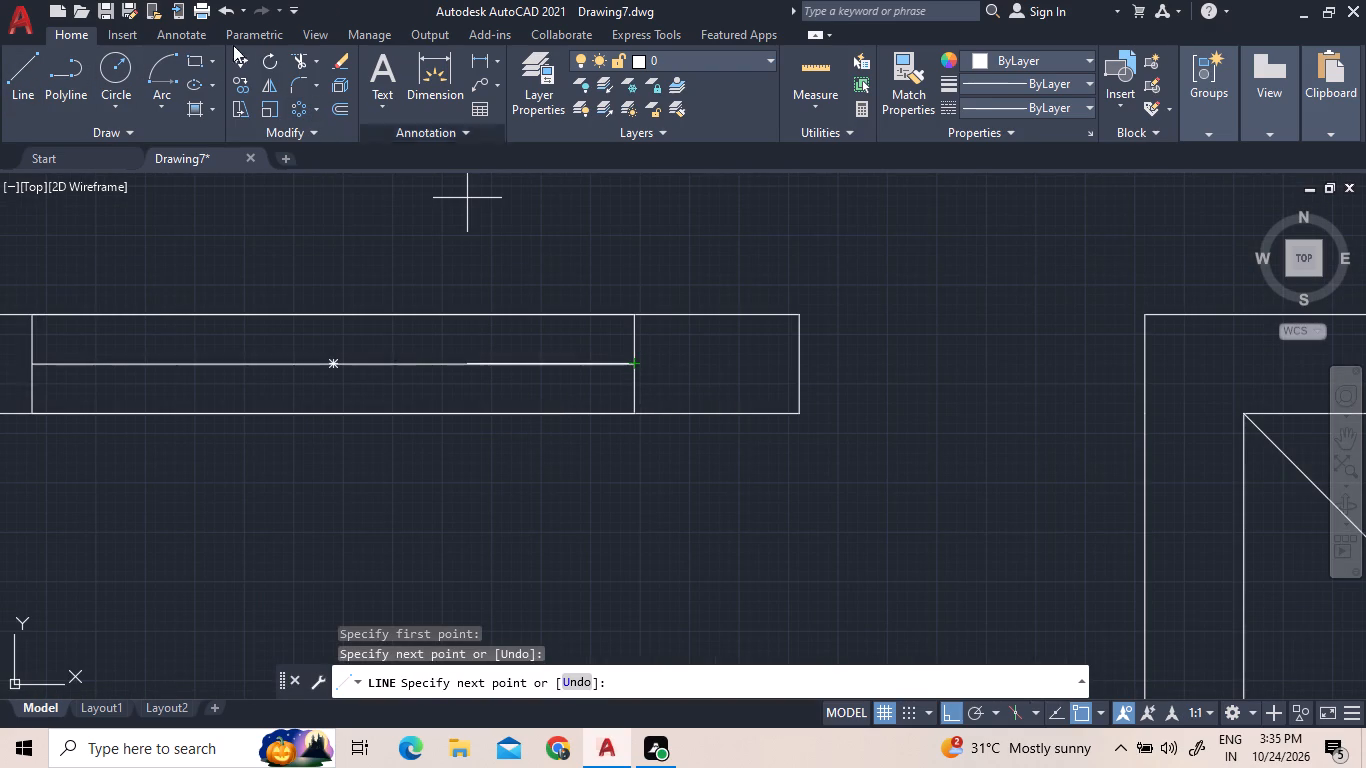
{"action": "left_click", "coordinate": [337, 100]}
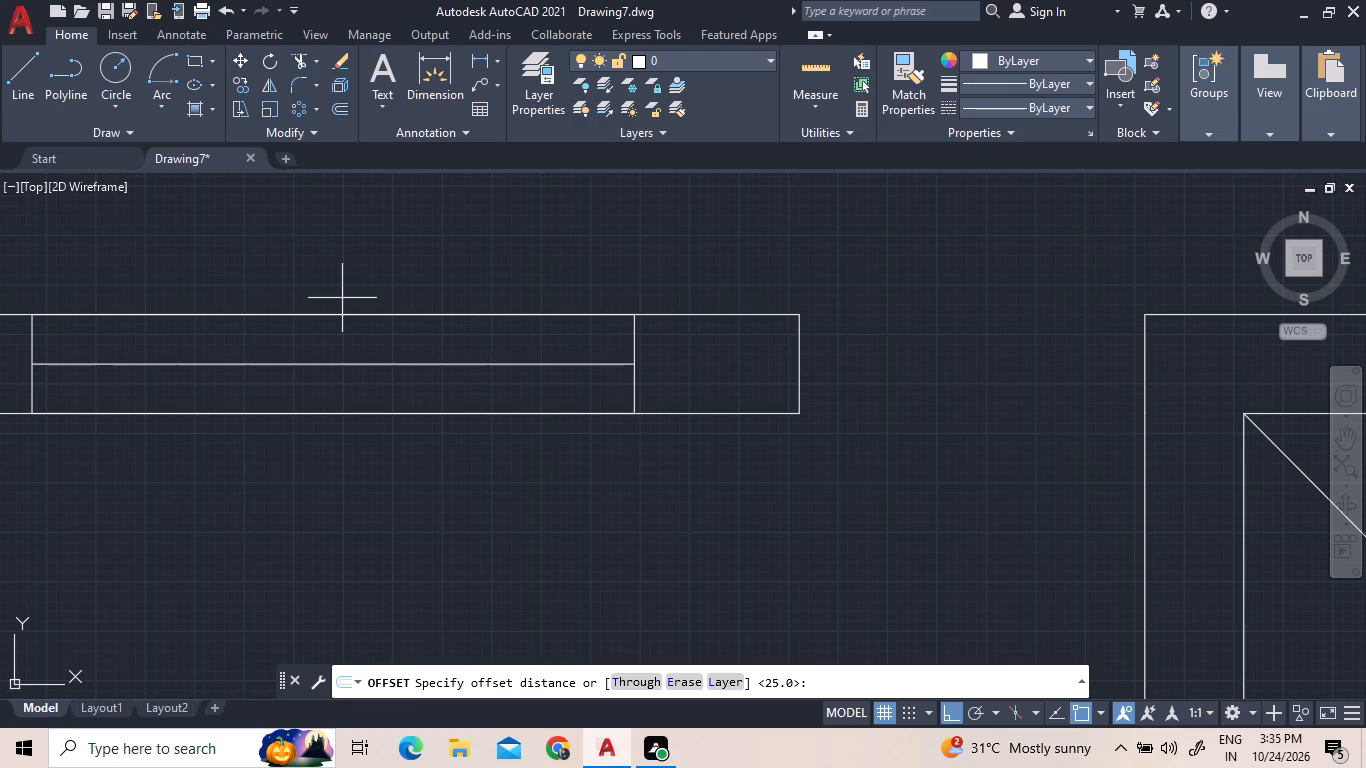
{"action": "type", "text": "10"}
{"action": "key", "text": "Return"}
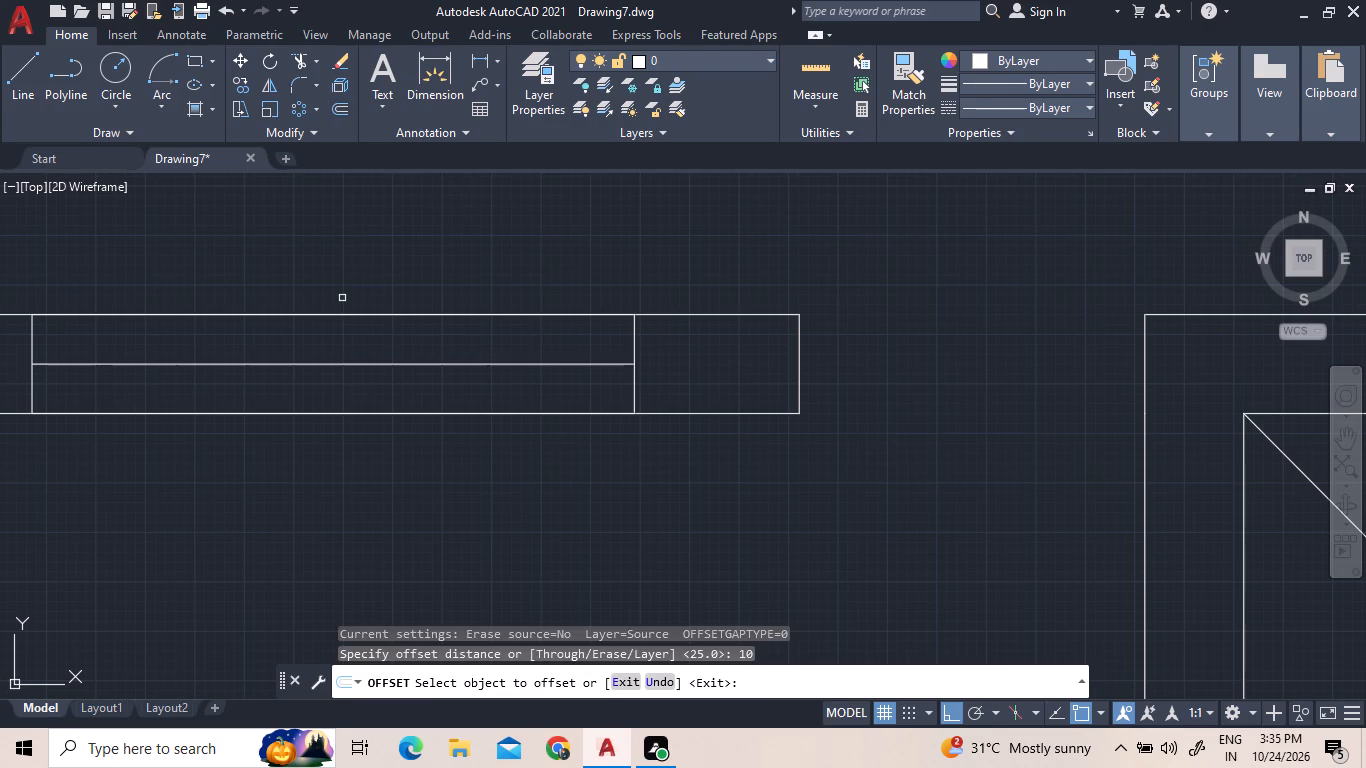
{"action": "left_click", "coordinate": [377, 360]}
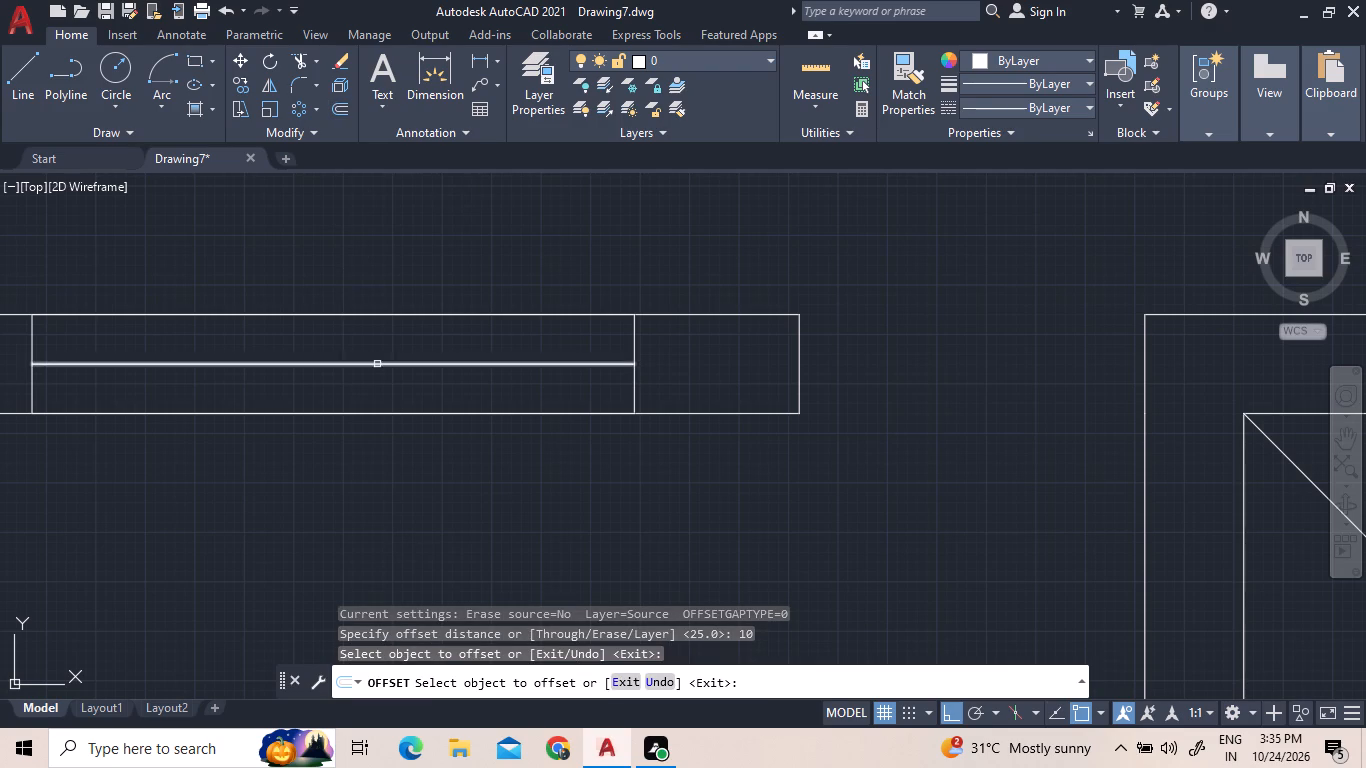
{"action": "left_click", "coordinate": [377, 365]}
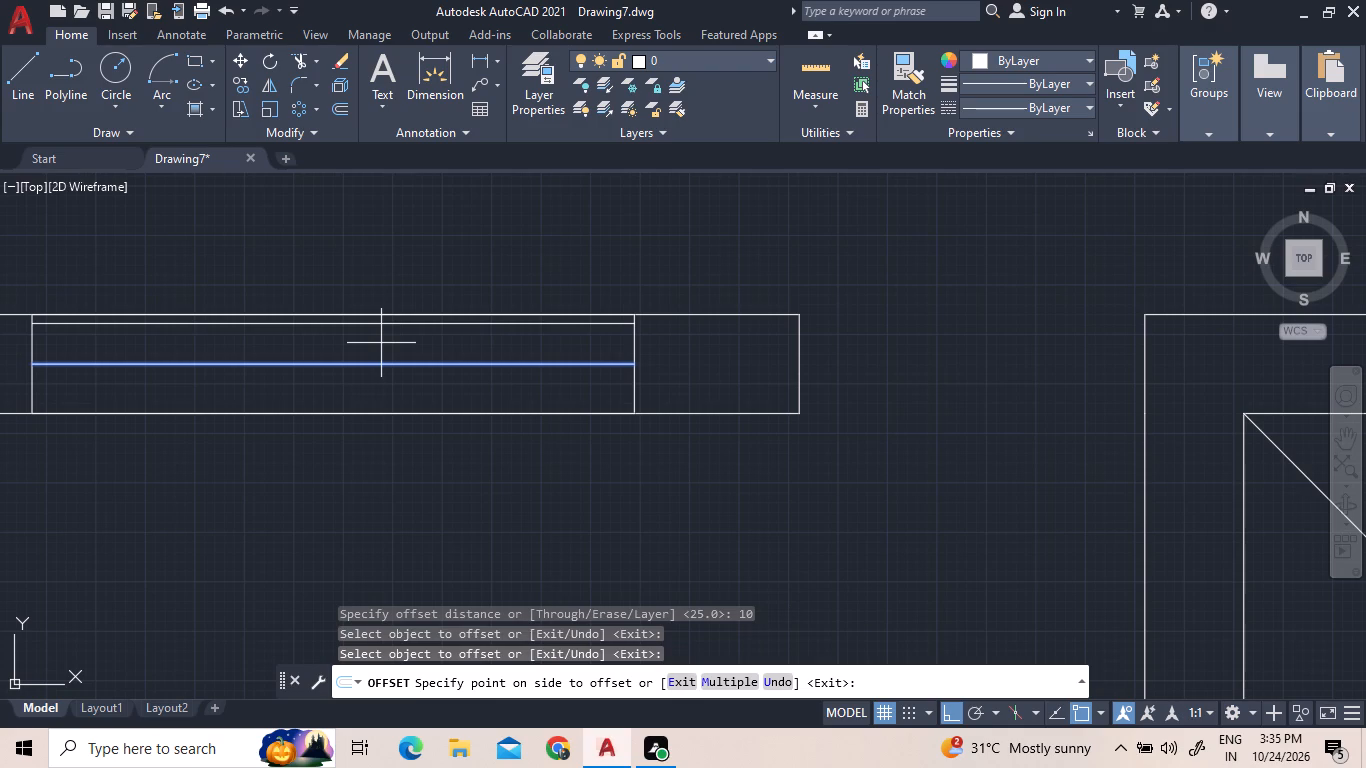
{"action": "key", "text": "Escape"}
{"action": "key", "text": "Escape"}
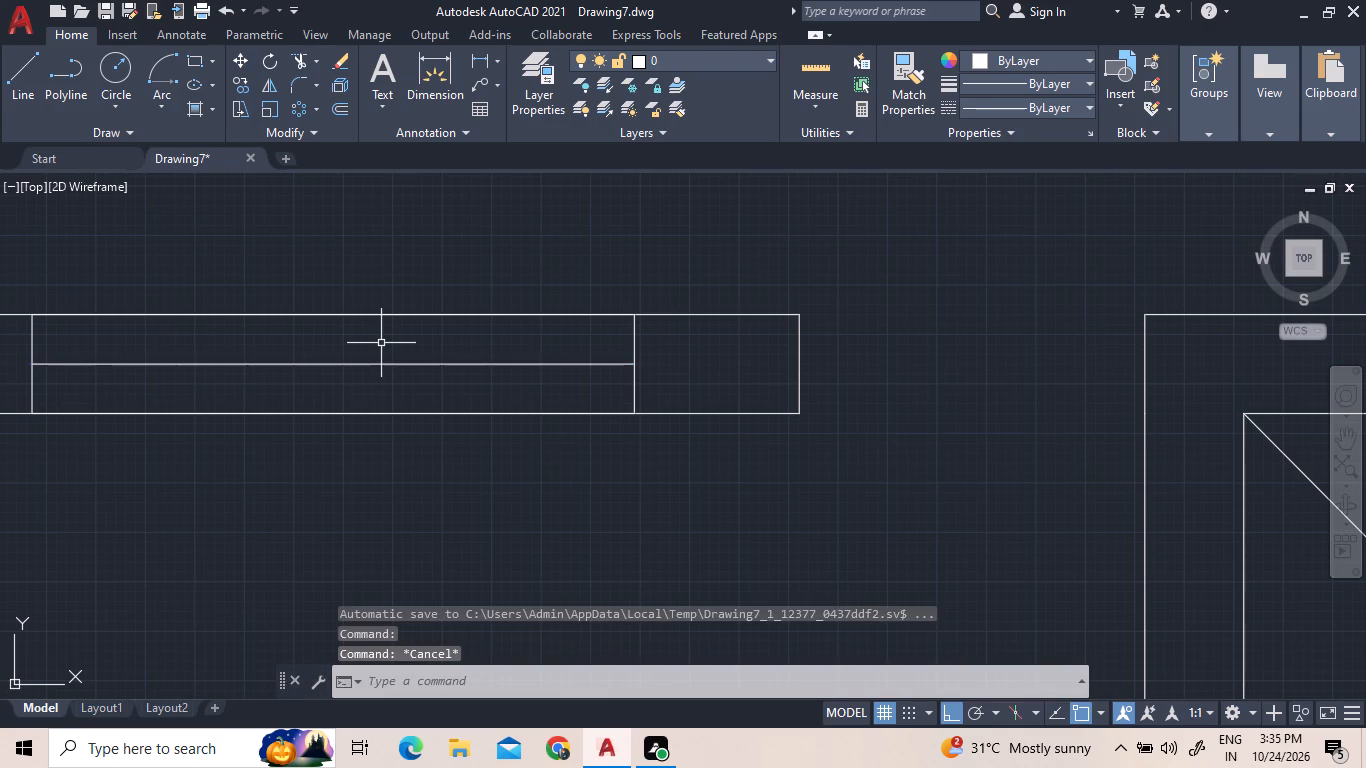
Offset the window's centre line by 5 to both sides, above and below.
{"action": "left_click", "coordinate": [336, 104]}
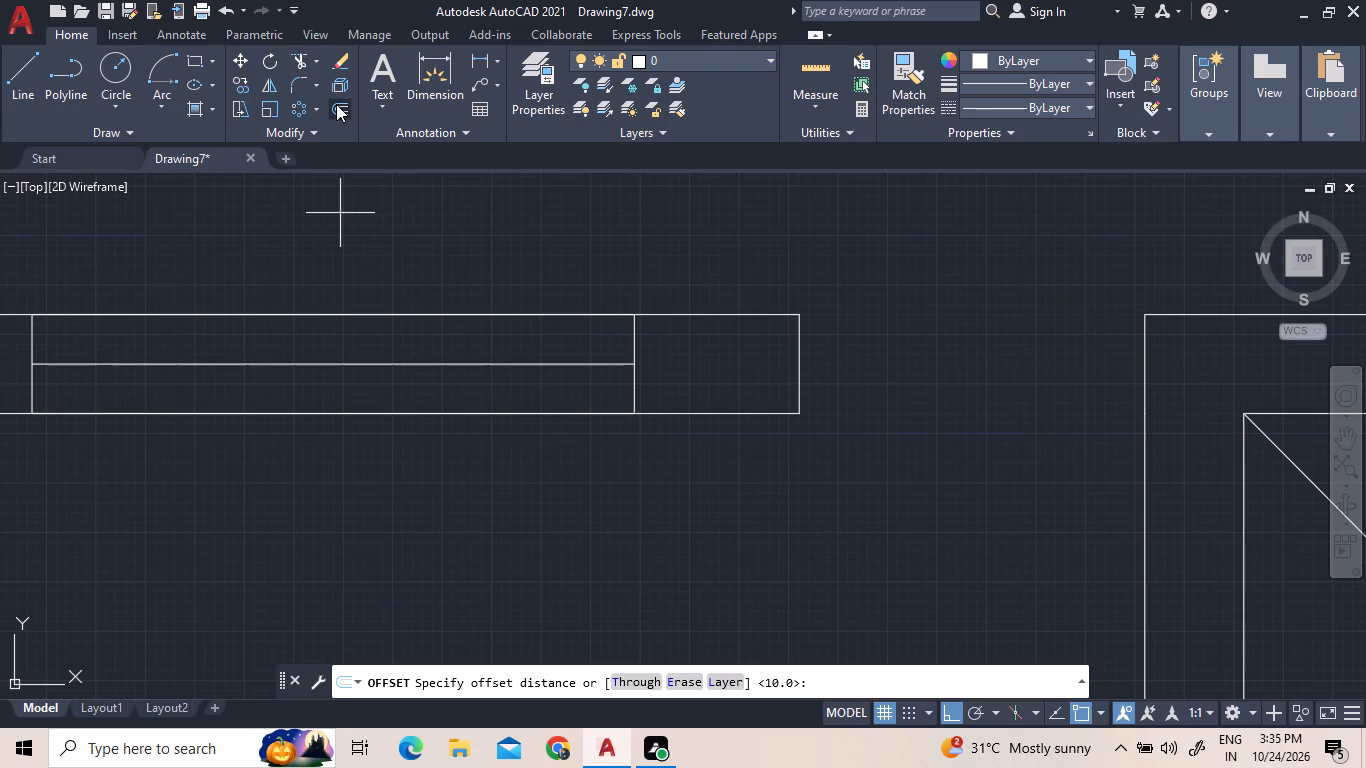
{"action": "key", "text": "5"}
{"action": "key", "text": "Return"}
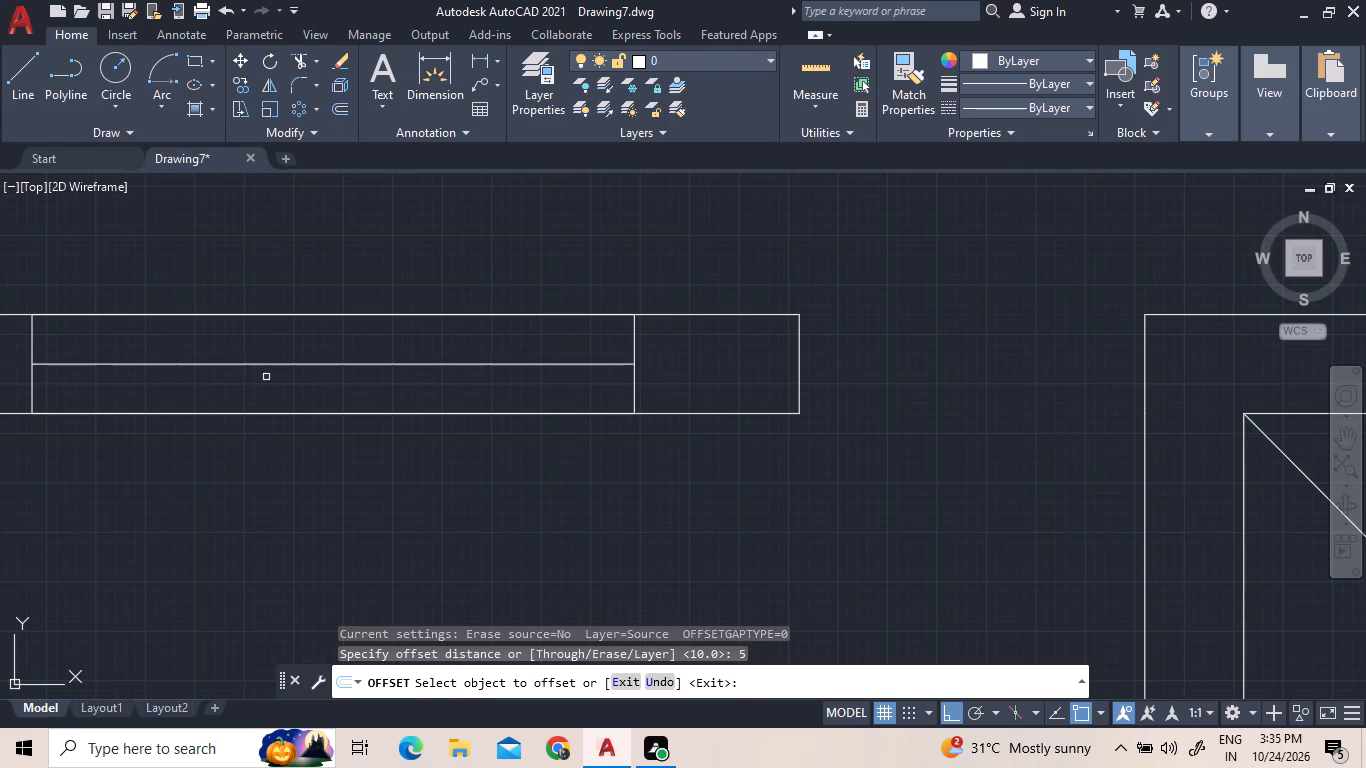
{"action": "left_click", "coordinate": [264, 365]}
{"action": "left_click", "coordinate": [263, 345]}
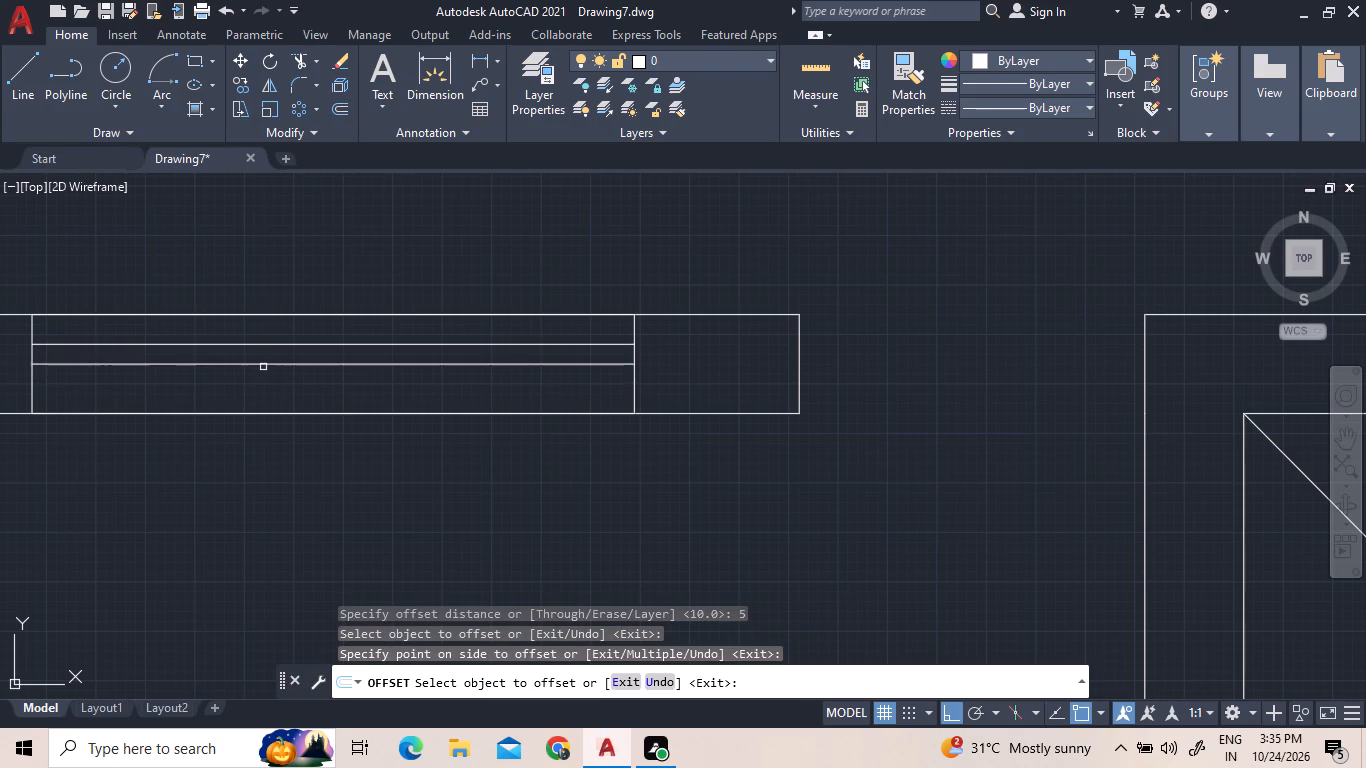
{"action": "left_click", "coordinate": [265, 362]}
{"action": "left_click", "coordinate": [267, 391]}
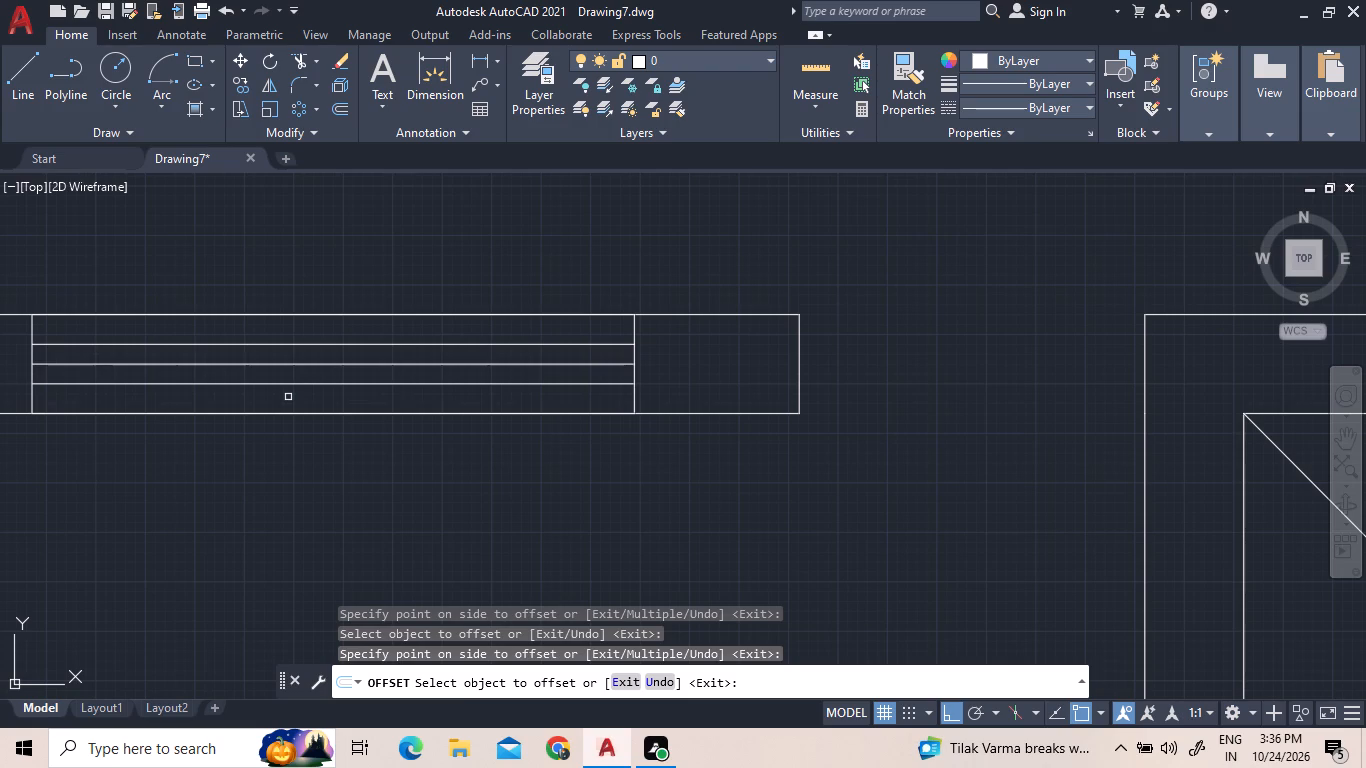
{"action": "scroll", "coordinate": [437, 379], "scroll_direction": "down", "scroll_amount": 2}
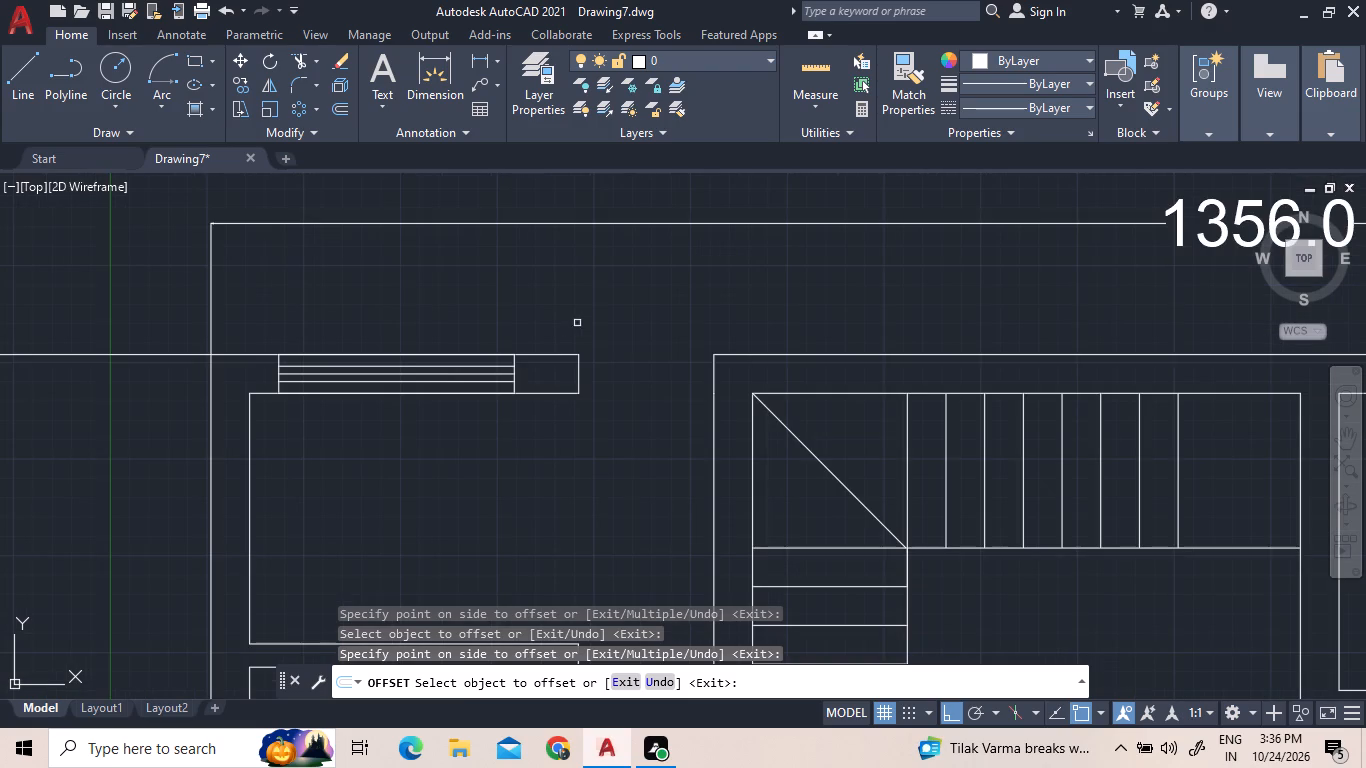
{"action": "right_click", "coordinate": [577, 323]}
{"action": "left_click", "coordinate": [587, 333]}
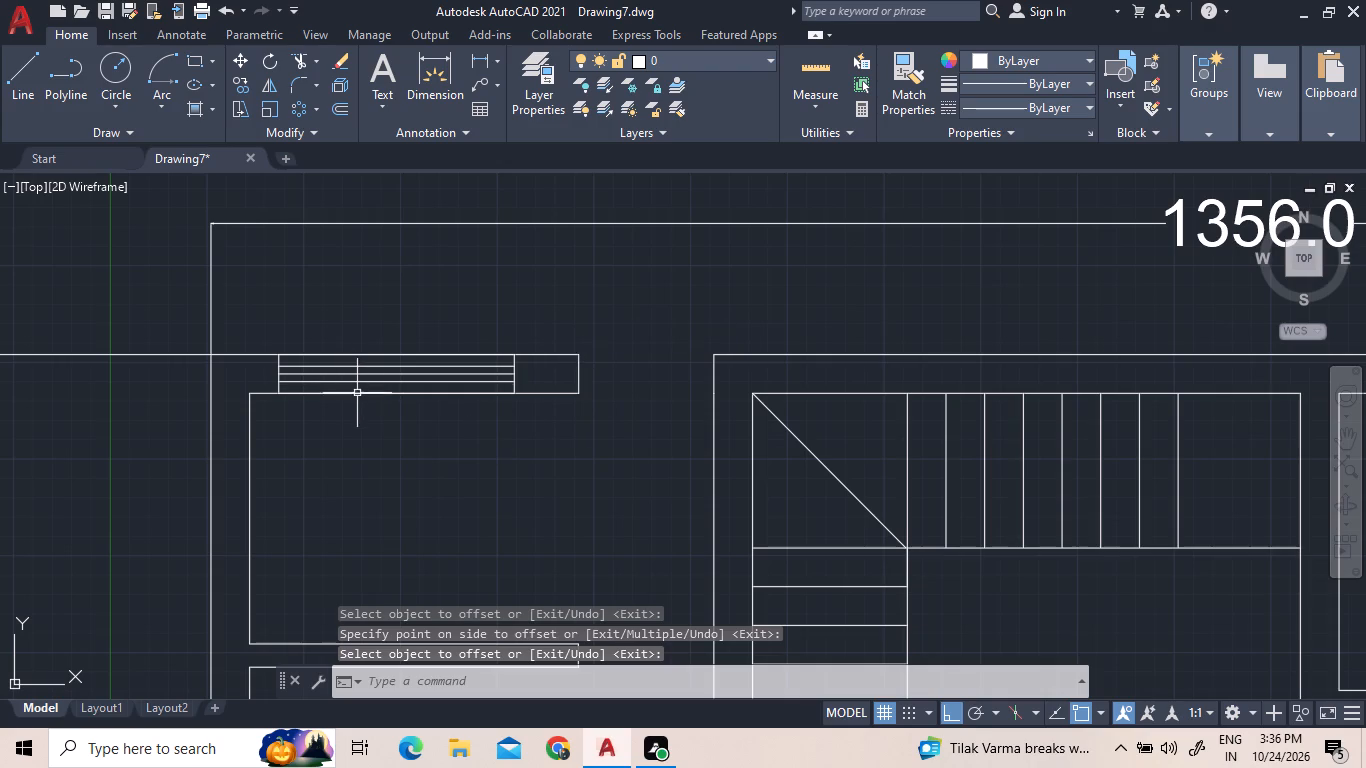
Copy the upper-left room's window symbol from its right edge midpoint, placing a copy at the top wall above the staircase's horizontal flight.
{"action": "scroll", "coordinate": [357, 396], "scroll_direction": "up", "scroll_amount": 1}
{"action": "left_click", "coordinate": [641, 385]}
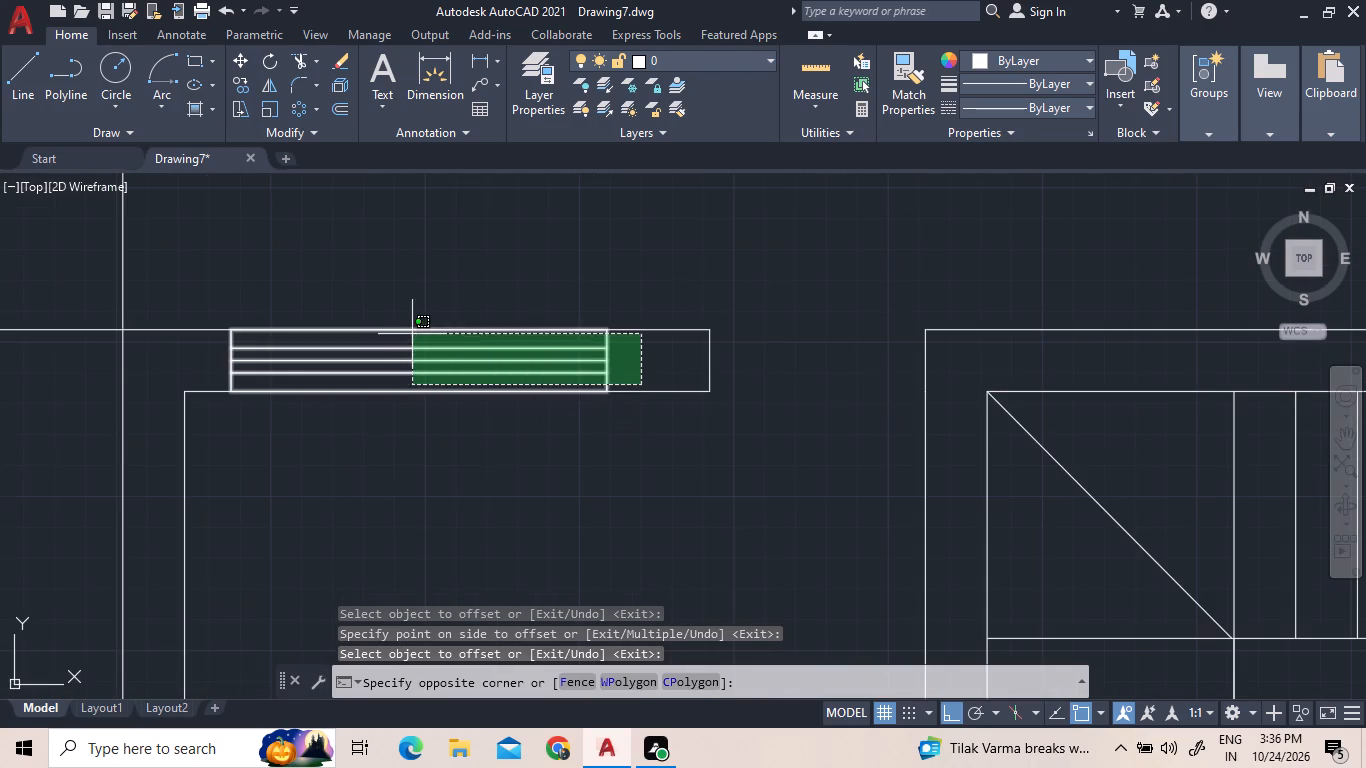
{"action": "left_click", "coordinate": [173, 342]}
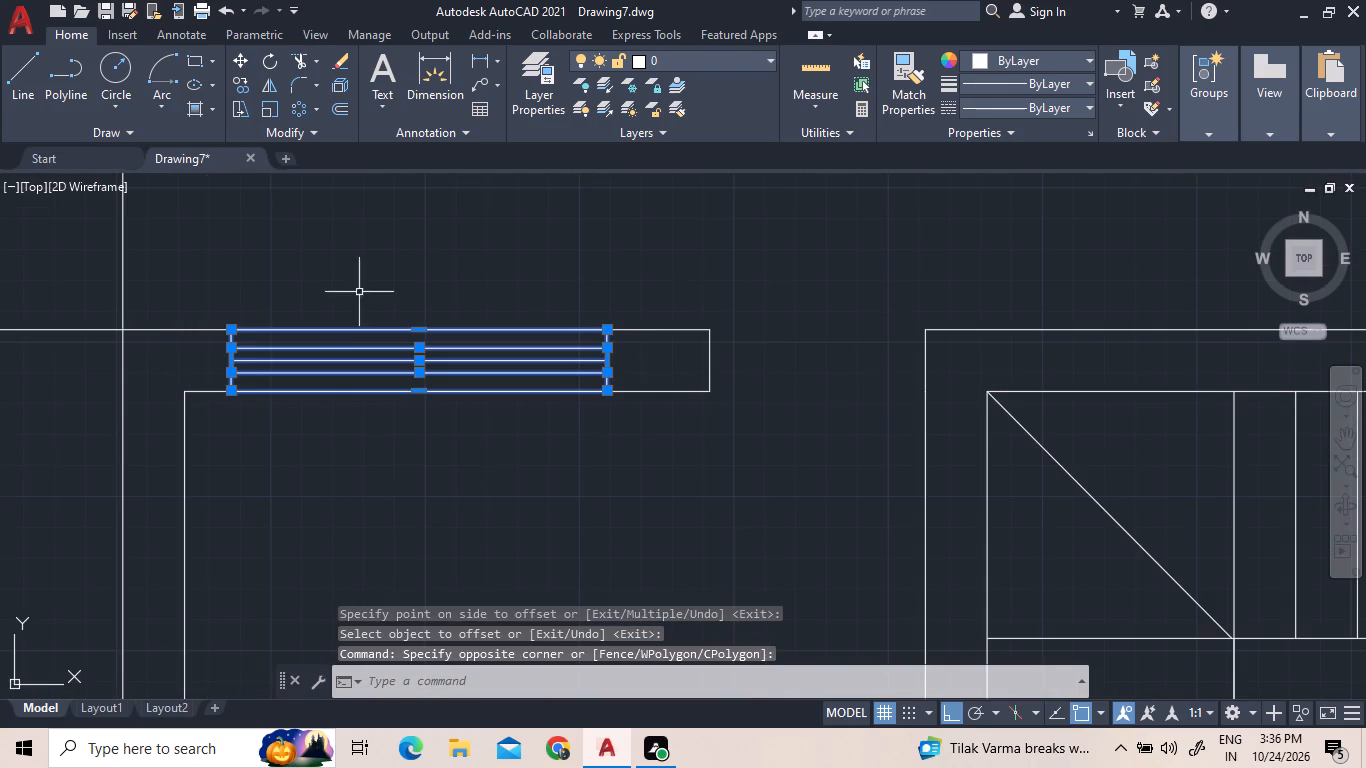
{"action": "right_click", "coordinate": [363, 271]}
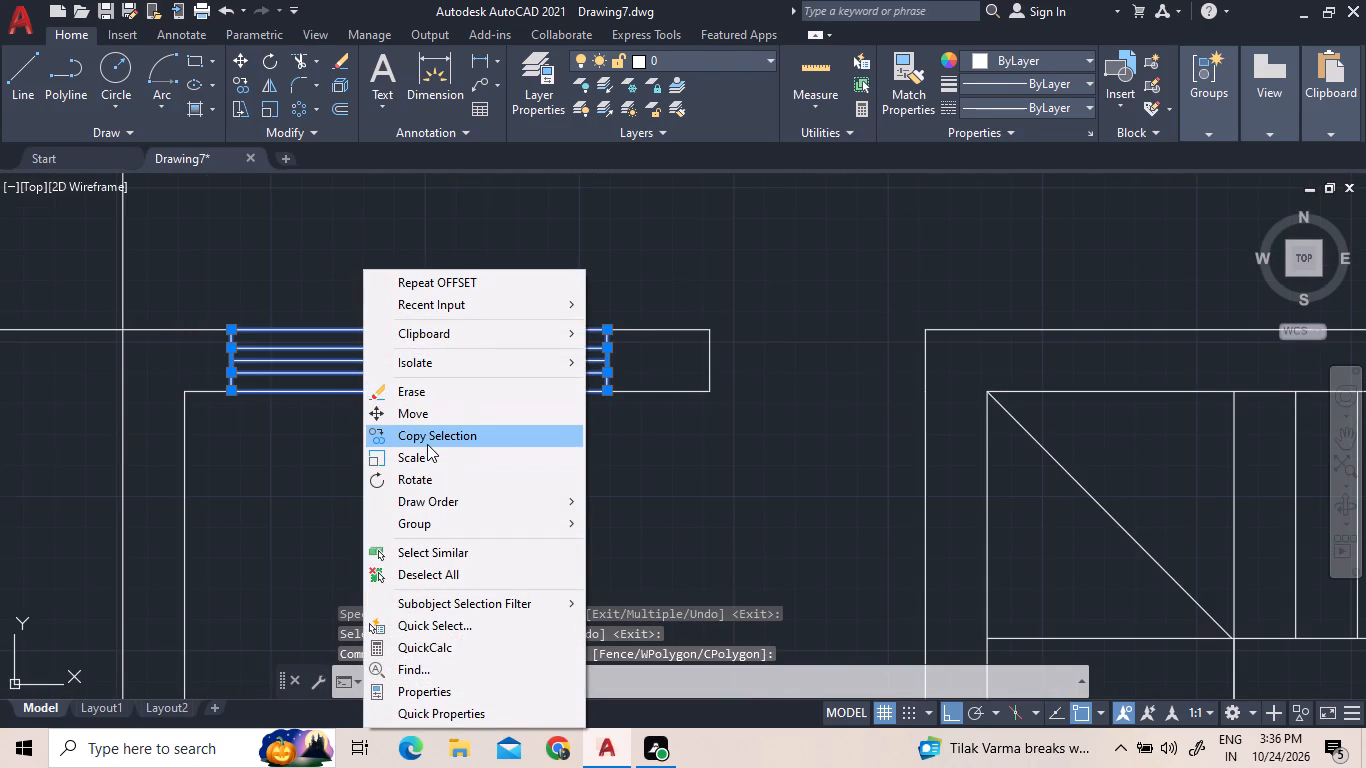
{"action": "left_click", "coordinate": [427, 444]}
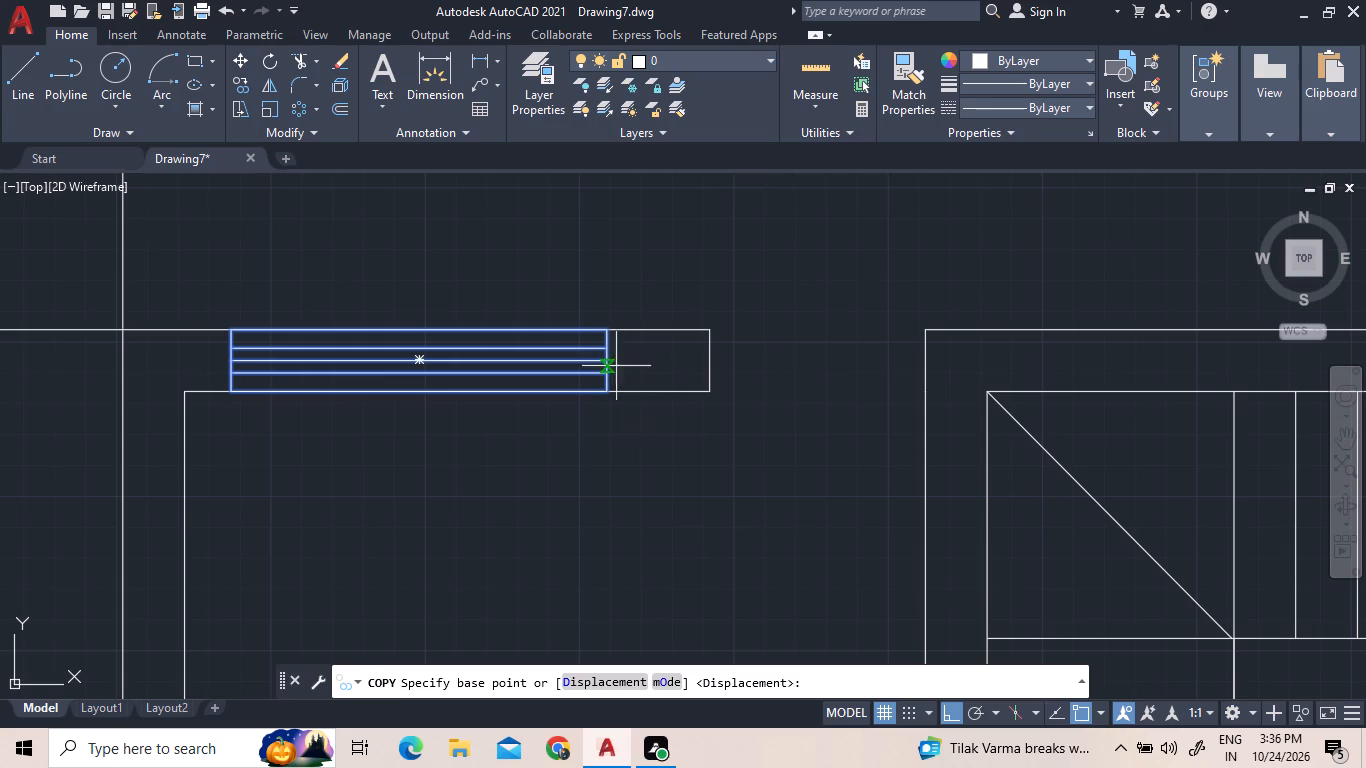
{"action": "left_click", "coordinate": [612, 366]}
{"action": "scroll", "coordinate": [912, 444], "scroll_direction": "down", "scroll_amount": 7}
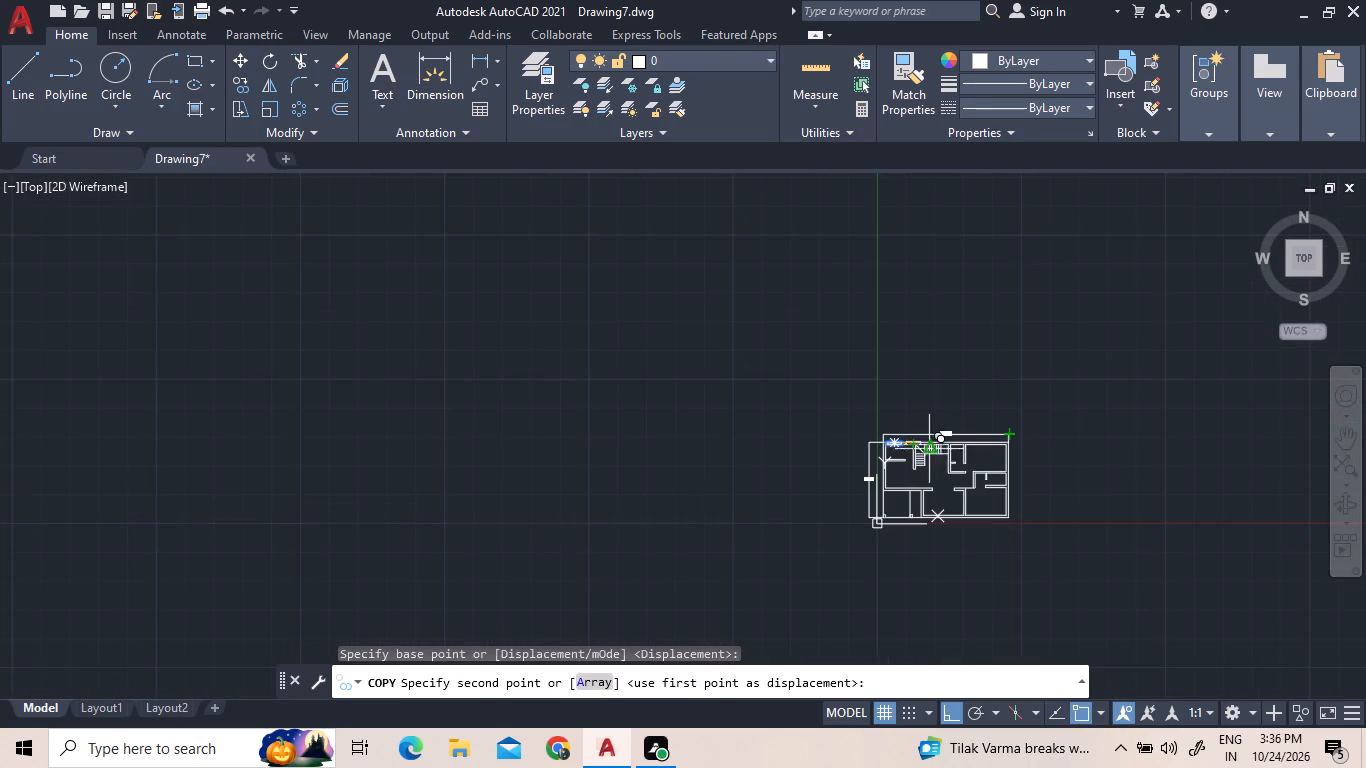
{"action": "scroll", "coordinate": [979, 446], "scroll_direction": "up", "scroll_amount": 5}
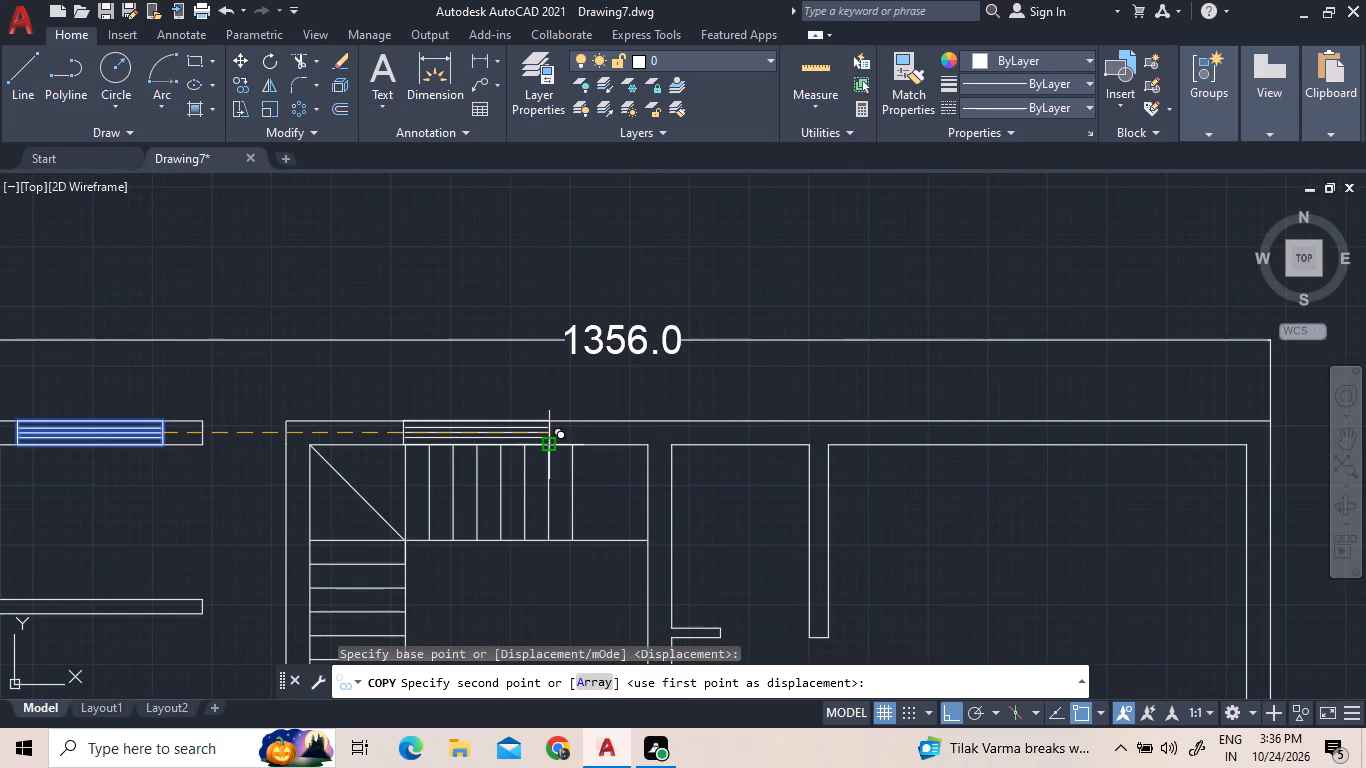
{"action": "scroll", "coordinate": [548, 441], "scroll_direction": "up", "scroll_amount": 3}
{"action": "scroll", "coordinate": [572, 444], "scroll_direction": "down", "scroll_amount": 1}
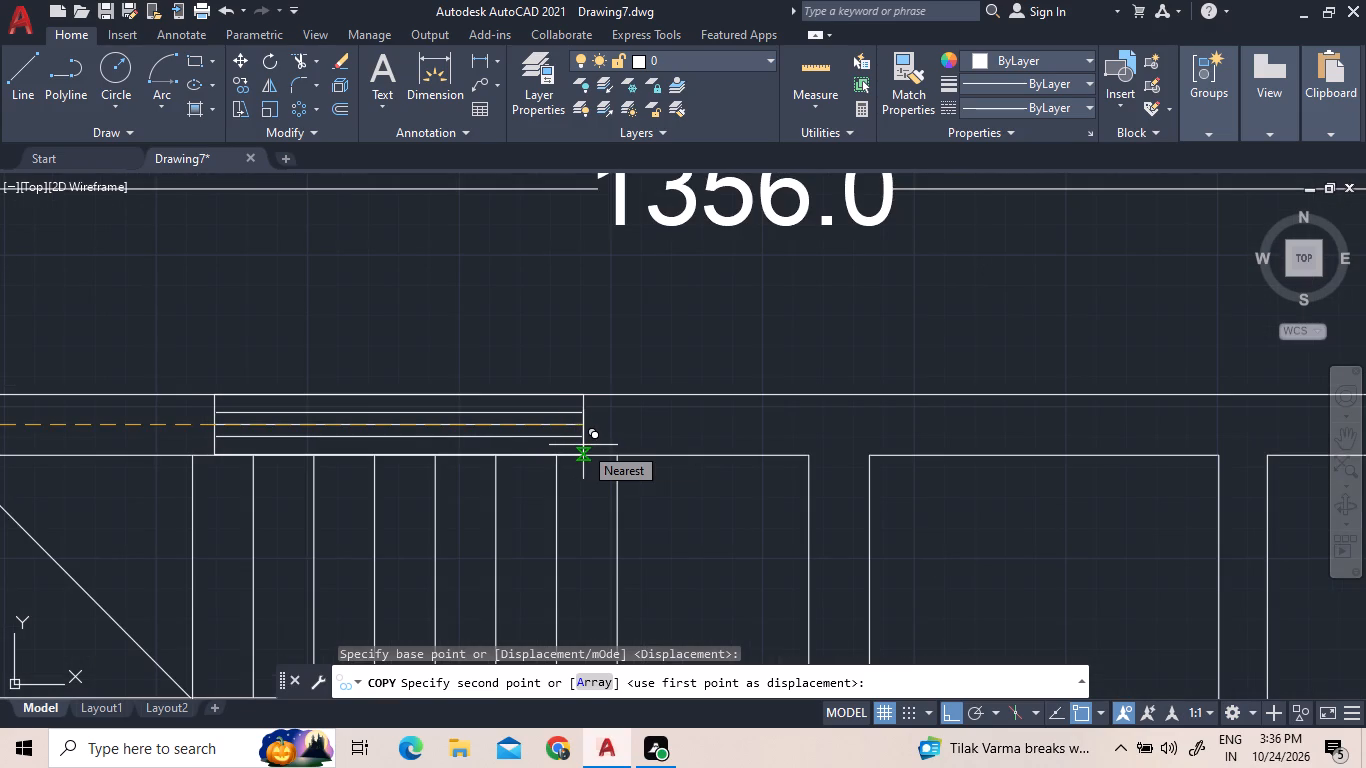
{"action": "left_click", "coordinate": [583, 445]}
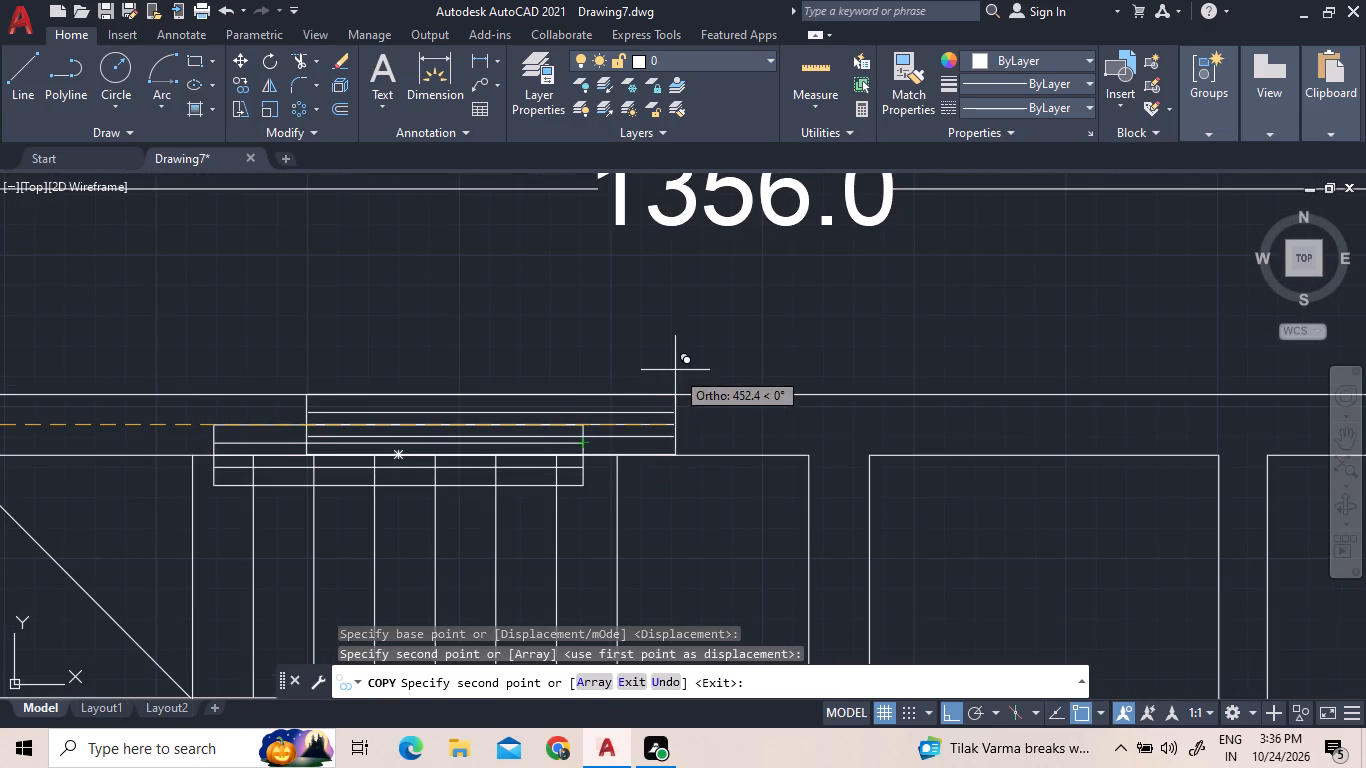
Place another copy of the window symbol in the upper-right room's top wall, about 1000 to the right of the original.
{"action": "scroll", "coordinate": [669, 382], "scroll_direction": "down", "scroll_amount": 4}
{"action": "scroll", "coordinate": [960, 433], "scroll_direction": "up", "scroll_amount": 1}
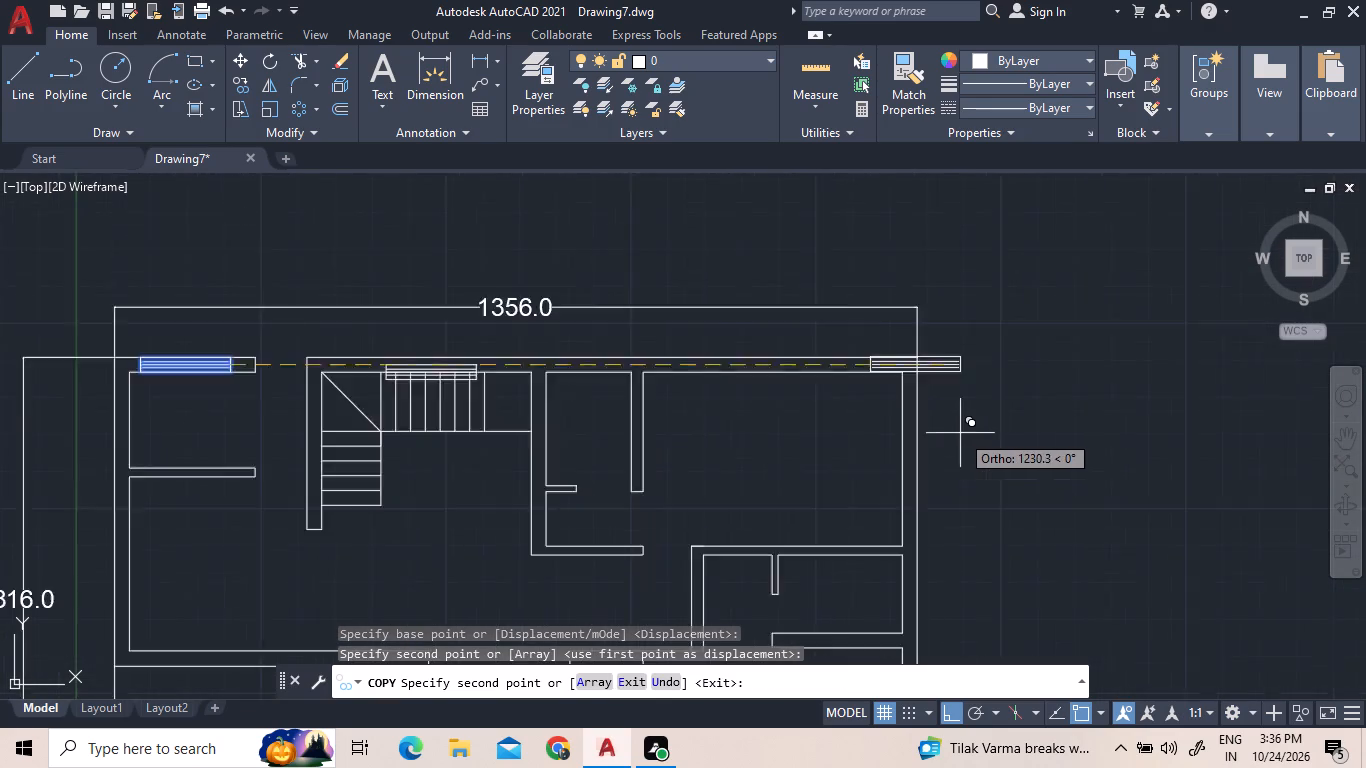
{"action": "scroll", "coordinate": [960, 433], "scroll_direction": "up", "scroll_amount": 2}
{"action": "left_click", "coordinate": [607, 446]}
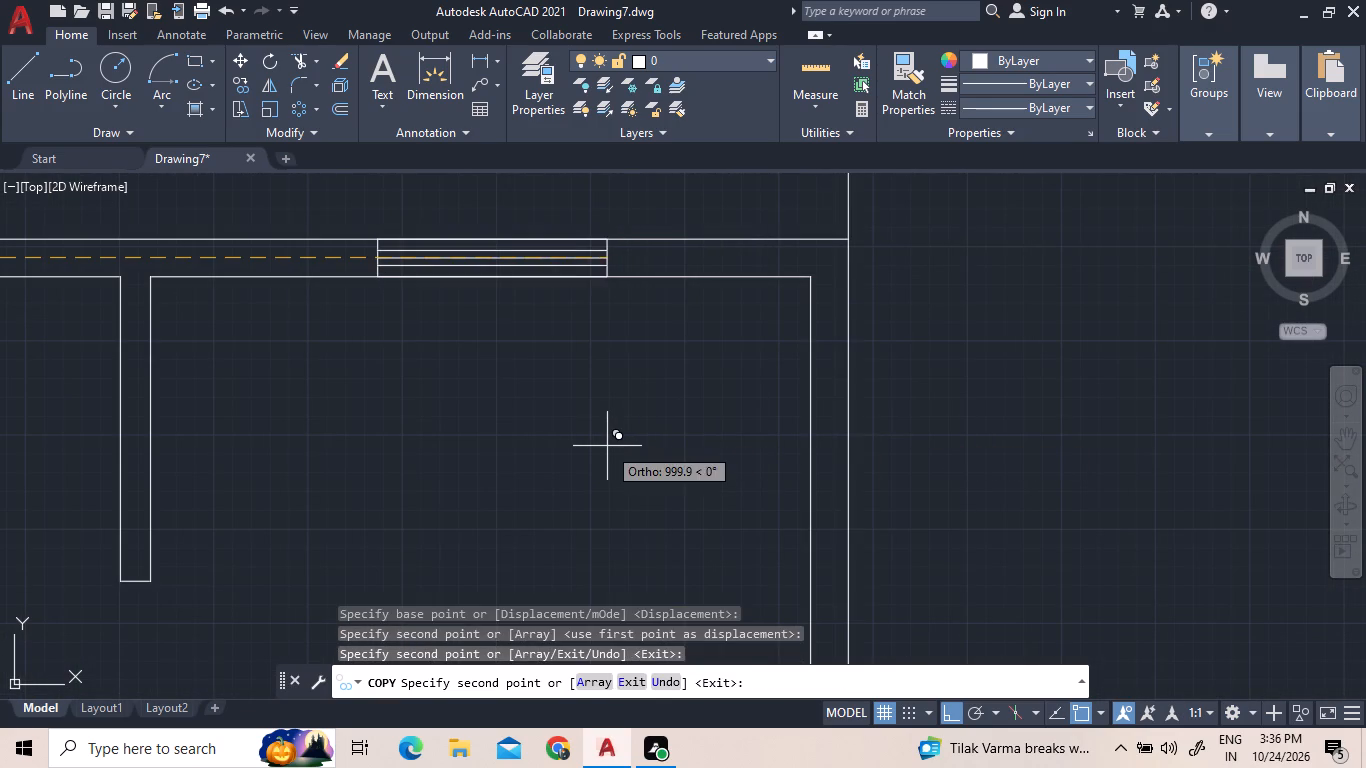
{"action": "scroll", "coordinate": [631, 457], "scroll_direction": "down", "scroll_amount": 2}
{"action": "scroll", "coordinate": [288, 412], "scroll_direction": "up", "scroll_amount": 2}
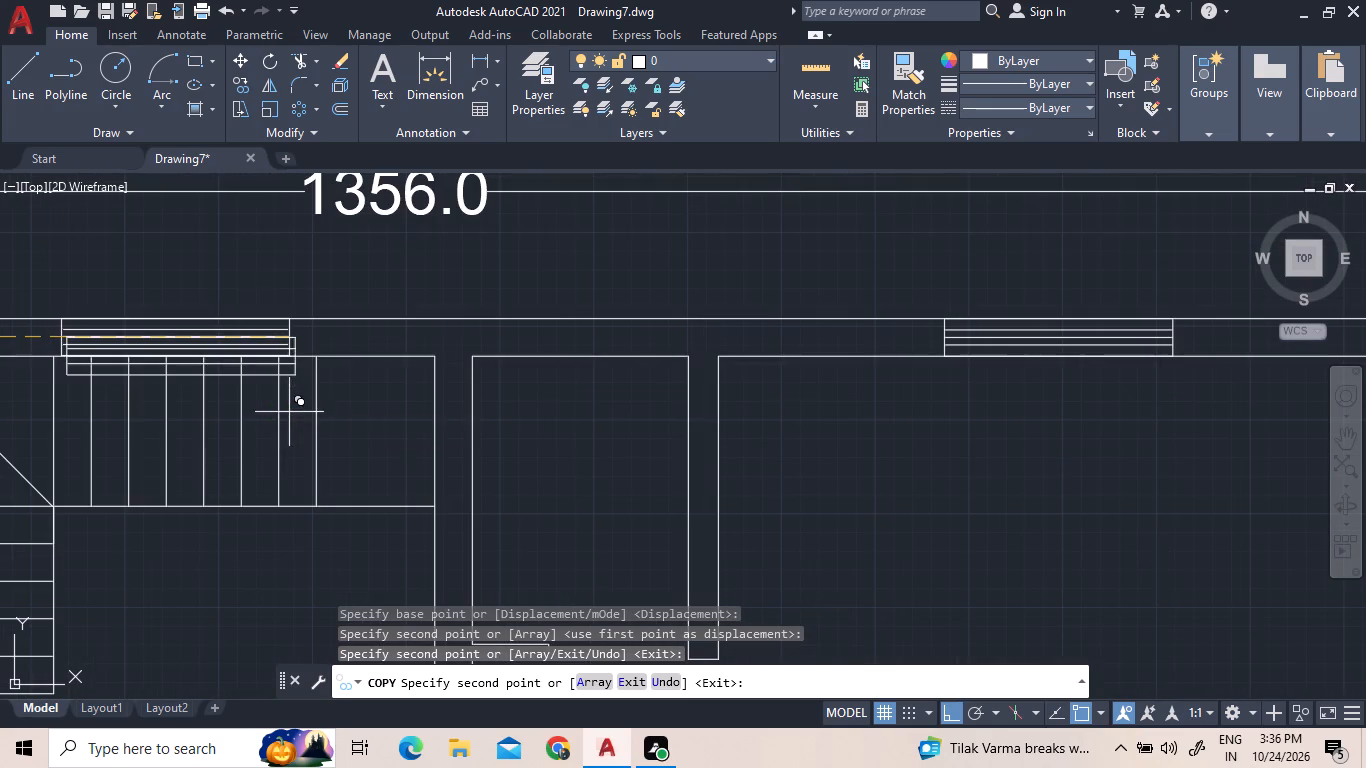
{"action": "key", "text": "Escape"}
Erase the misaligned window copy above the staircase, including its rectangle and three inner lines.
{"action": "scroll", "coordinate": [161, 296], "scroll_direction": "up", "scroll_amount": 1}
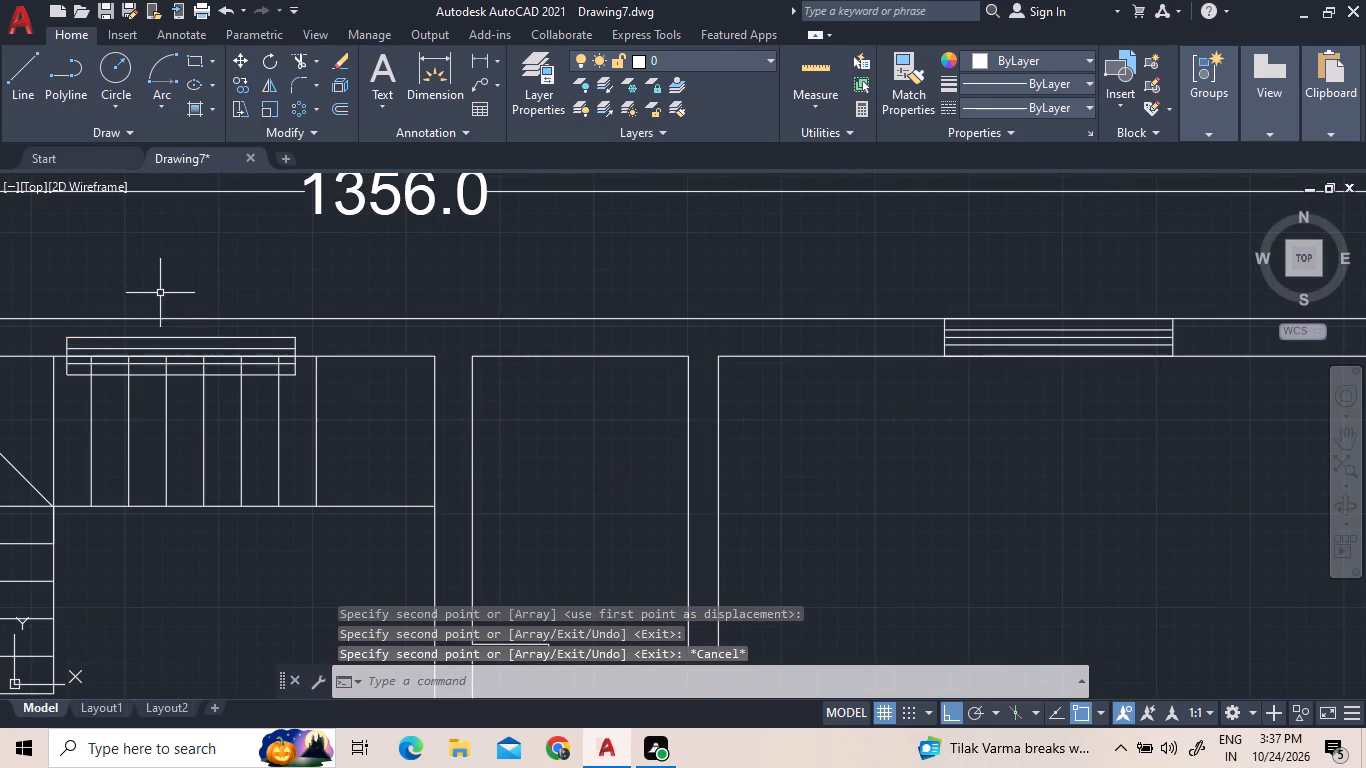
{"action": "scroll", "coordinate": [161, 296], "scroll_direction": "up", "scroll_amount": 1}
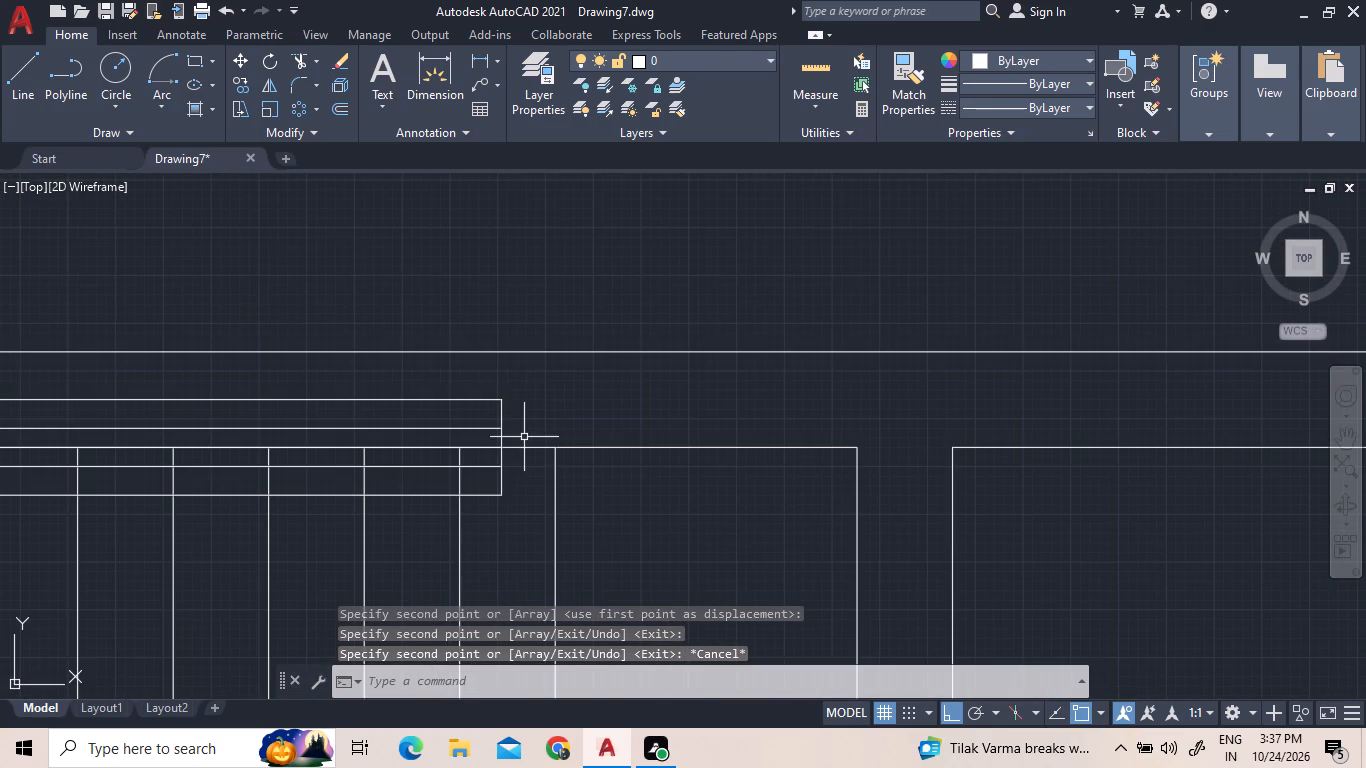
{"action": "left_click", "coordinate": [521, 440]}
{"action": "left_click", "coordinate": [437, 401]}
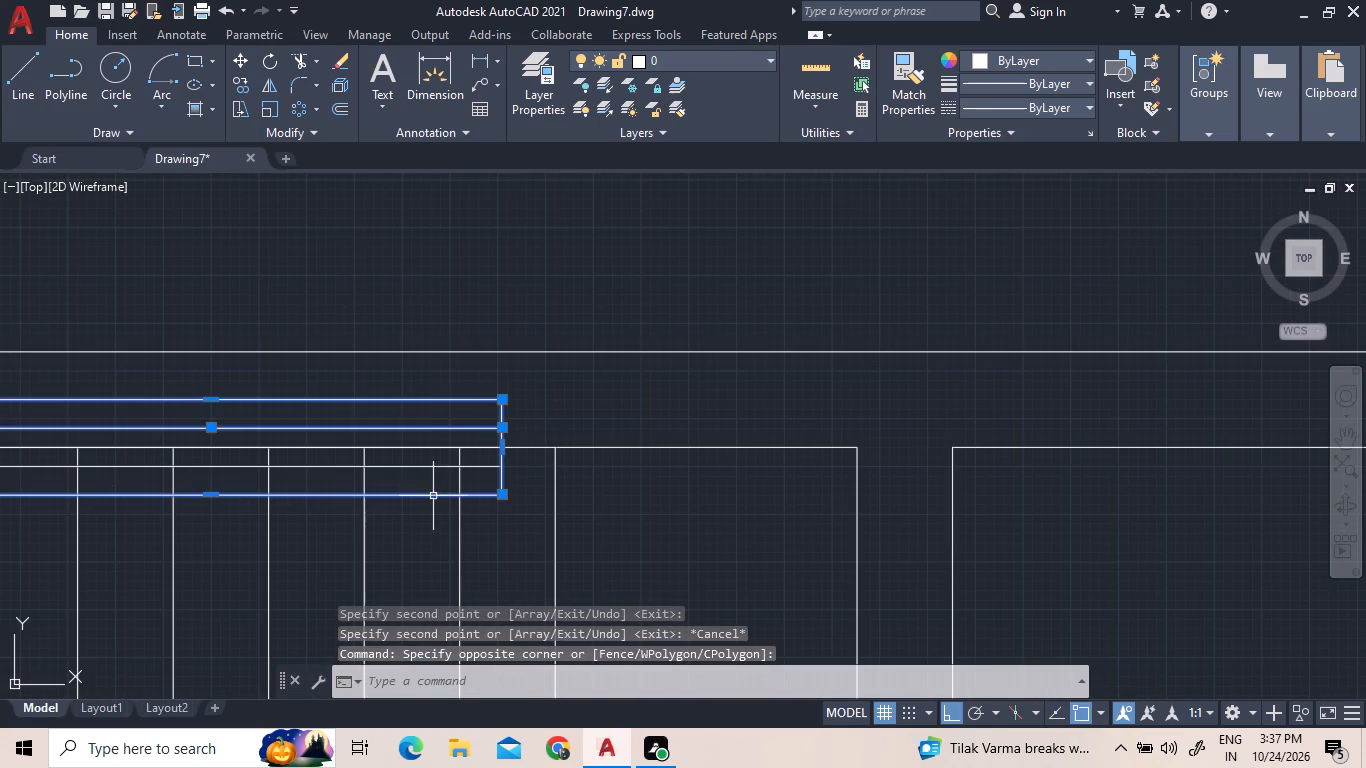
{"action": "left_click", "coordinate": [425, 466]}
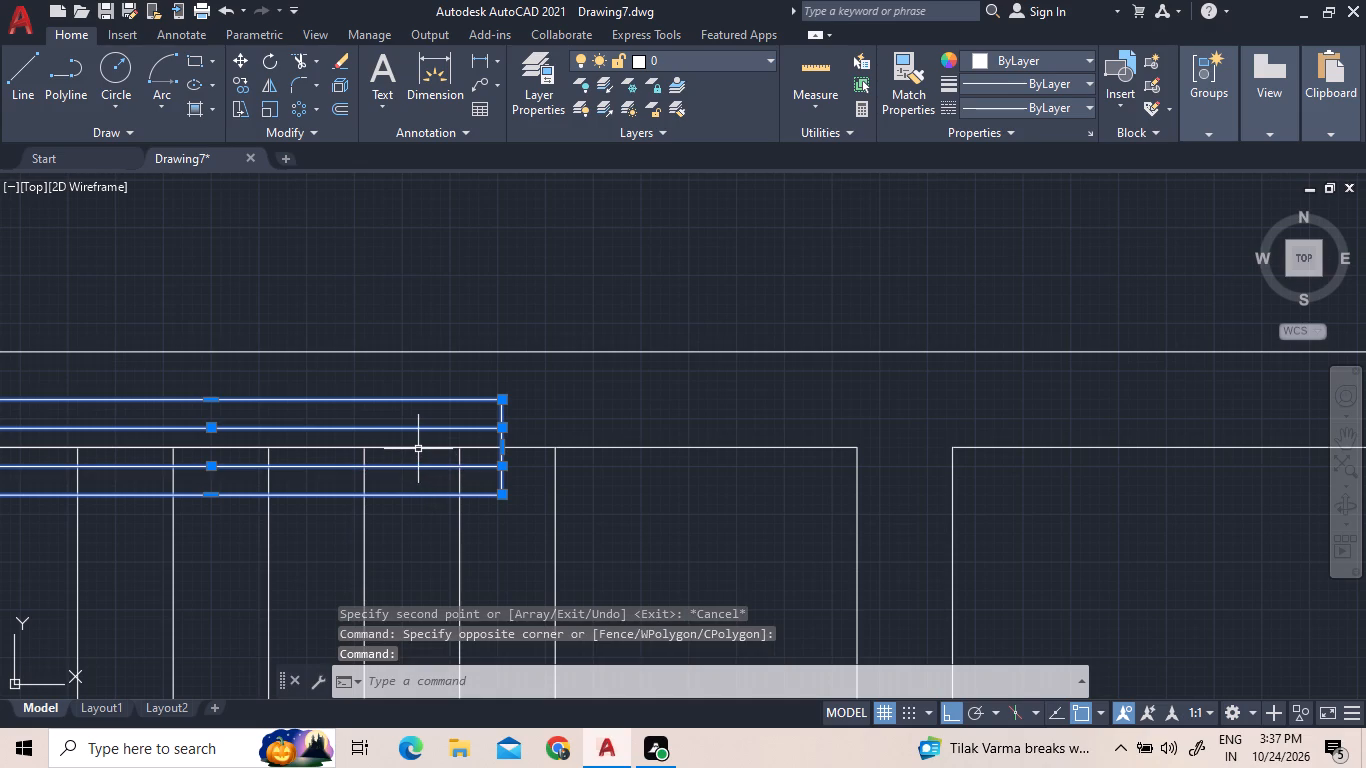
{"action": "left_click", "coordinate": [418, 449]}
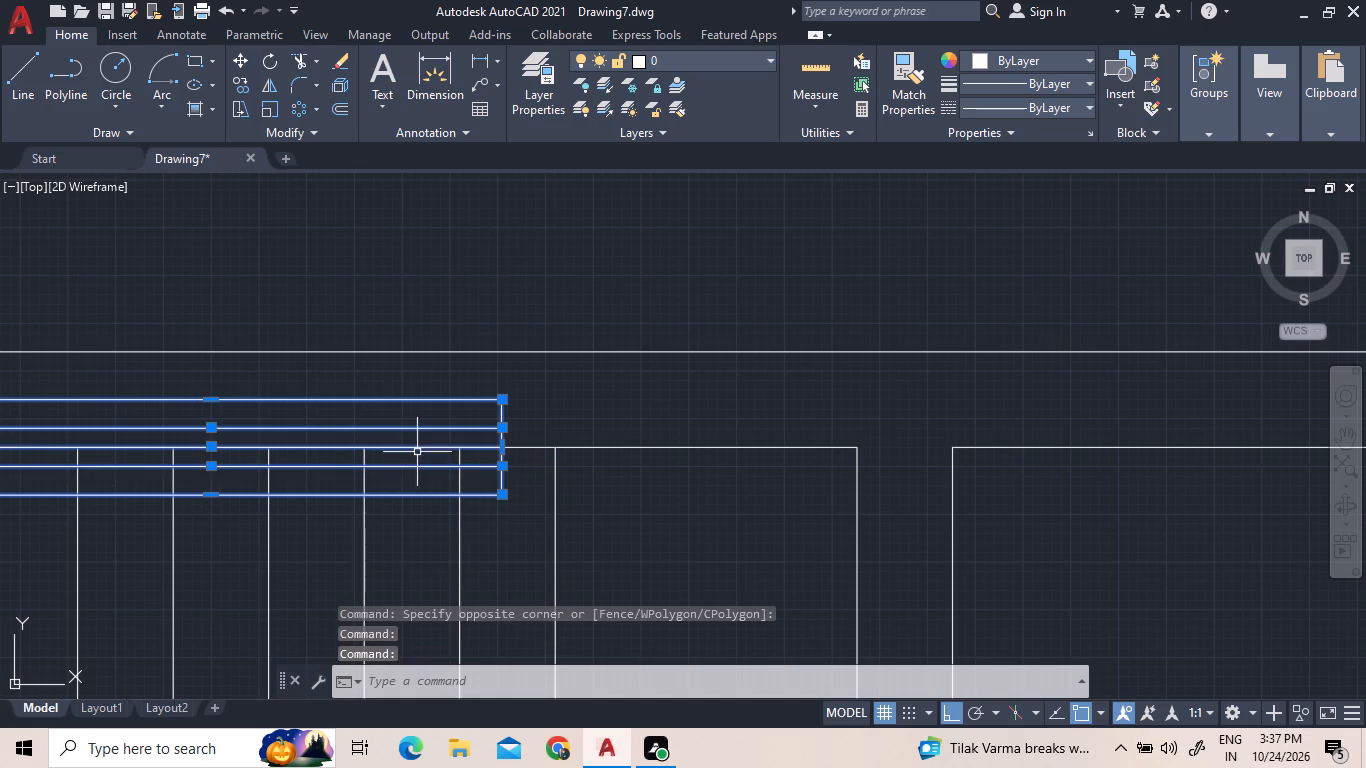
{"action": "key", "text": "Delete"}
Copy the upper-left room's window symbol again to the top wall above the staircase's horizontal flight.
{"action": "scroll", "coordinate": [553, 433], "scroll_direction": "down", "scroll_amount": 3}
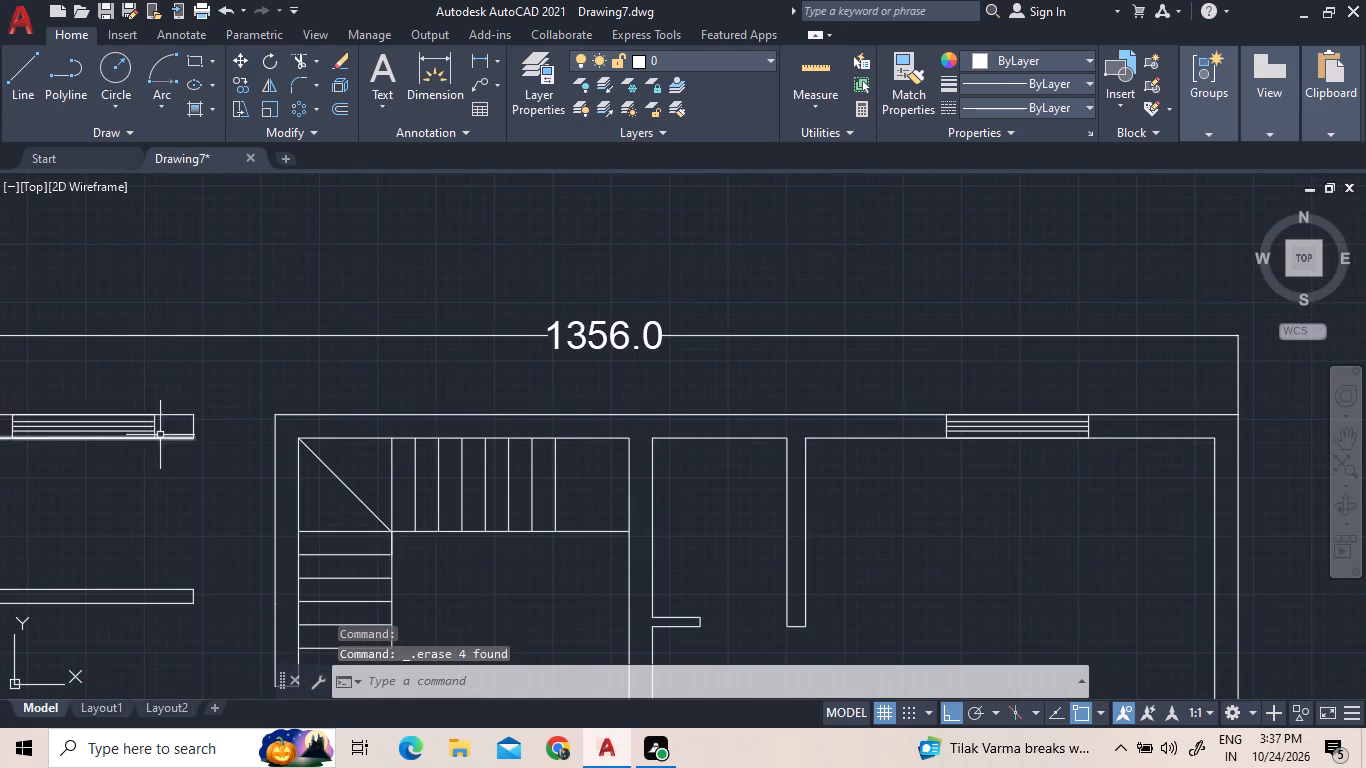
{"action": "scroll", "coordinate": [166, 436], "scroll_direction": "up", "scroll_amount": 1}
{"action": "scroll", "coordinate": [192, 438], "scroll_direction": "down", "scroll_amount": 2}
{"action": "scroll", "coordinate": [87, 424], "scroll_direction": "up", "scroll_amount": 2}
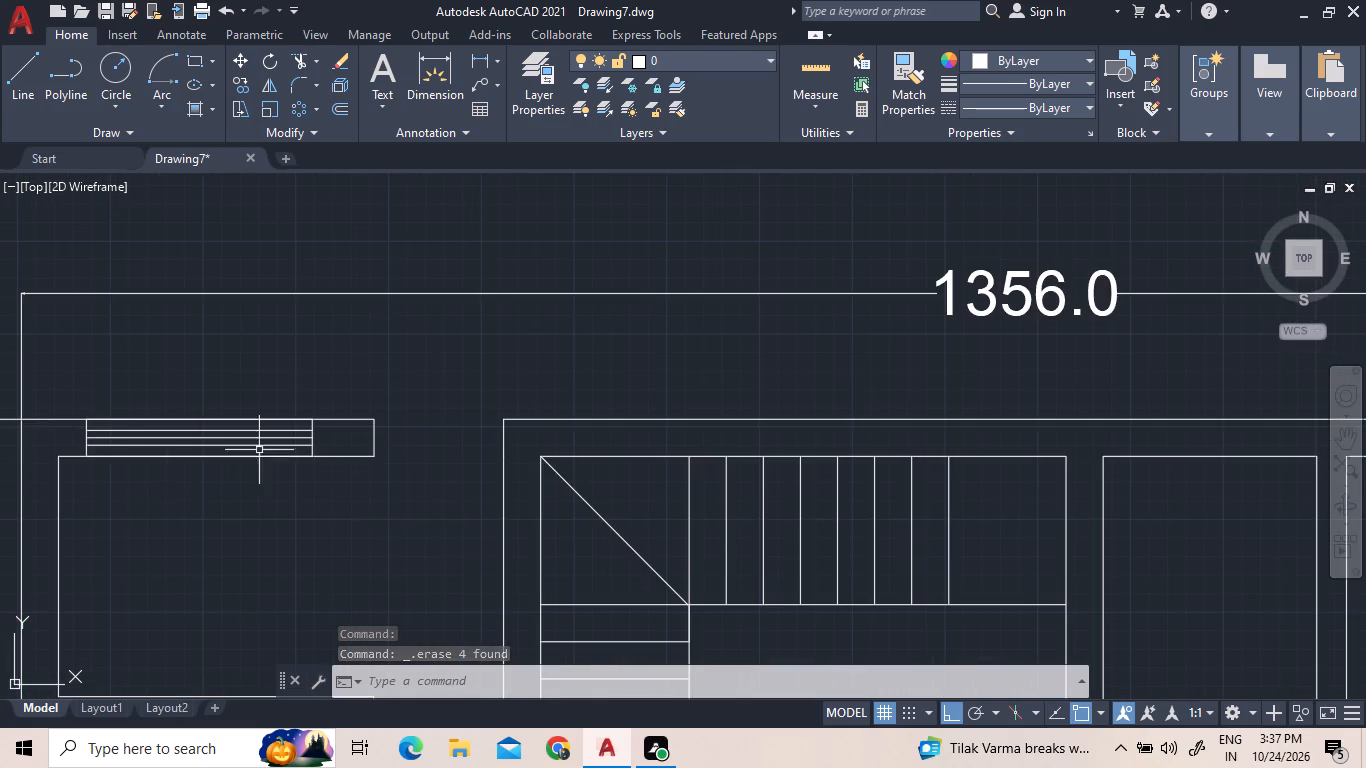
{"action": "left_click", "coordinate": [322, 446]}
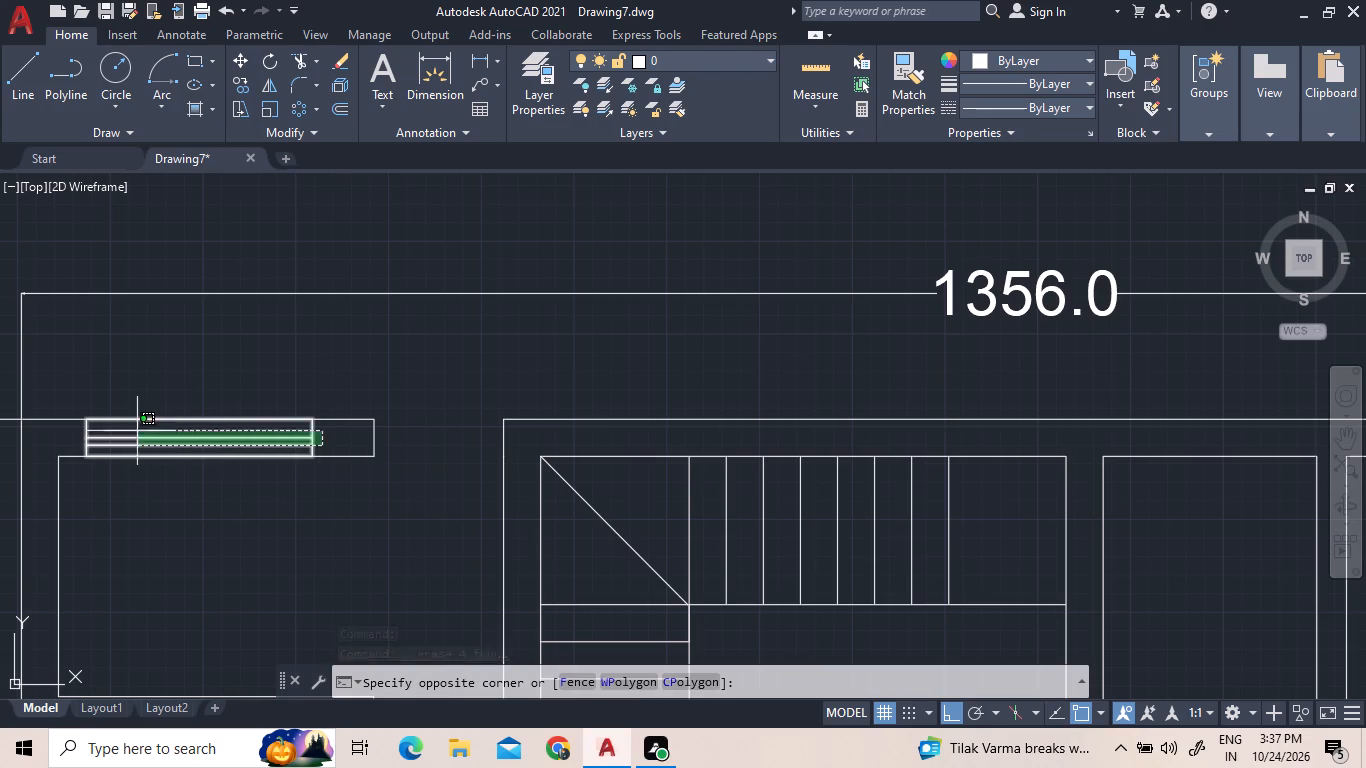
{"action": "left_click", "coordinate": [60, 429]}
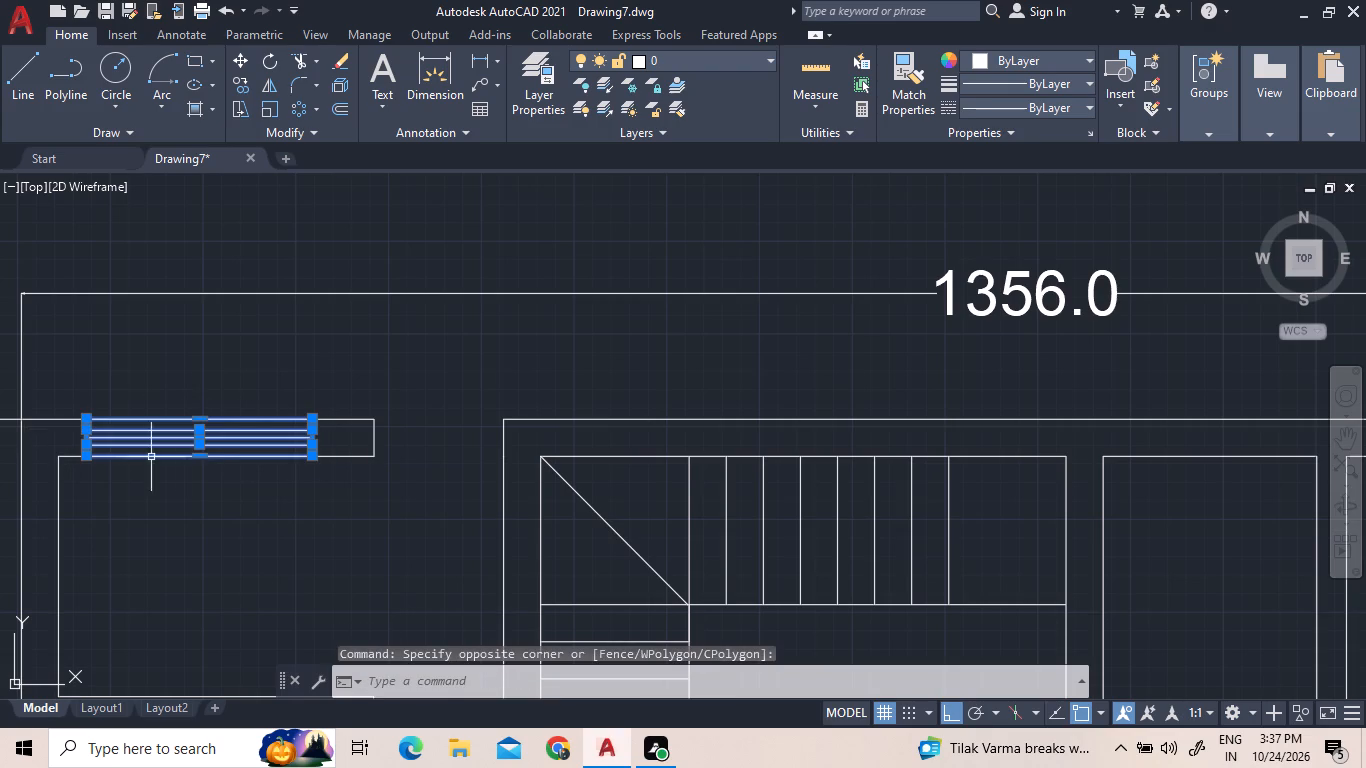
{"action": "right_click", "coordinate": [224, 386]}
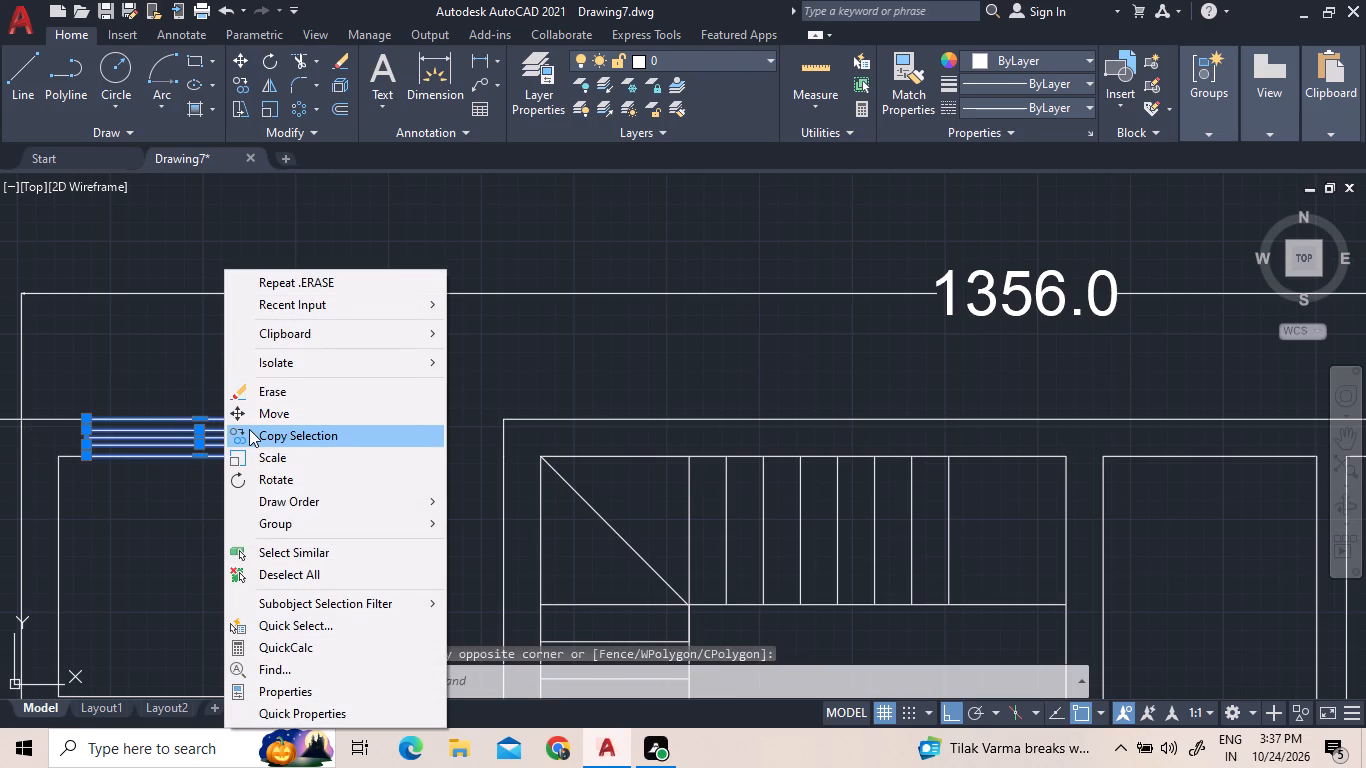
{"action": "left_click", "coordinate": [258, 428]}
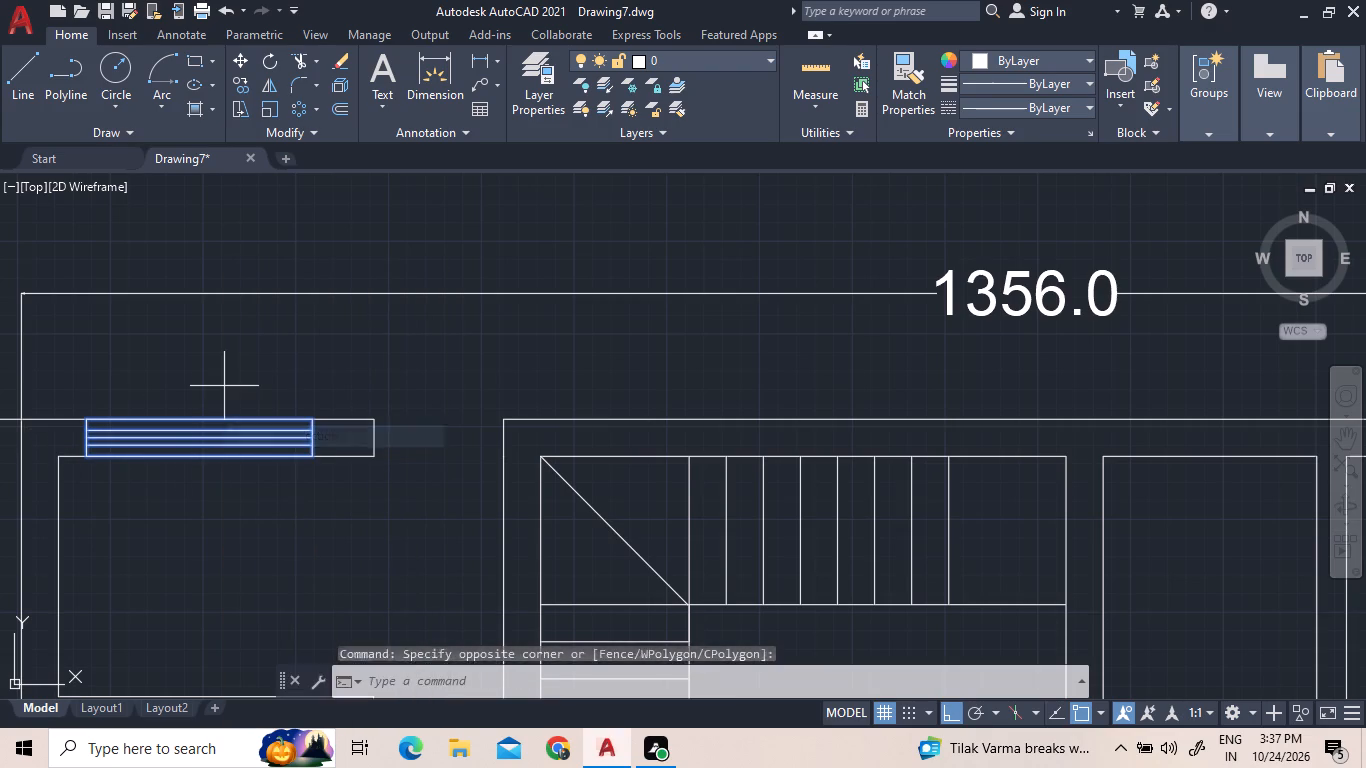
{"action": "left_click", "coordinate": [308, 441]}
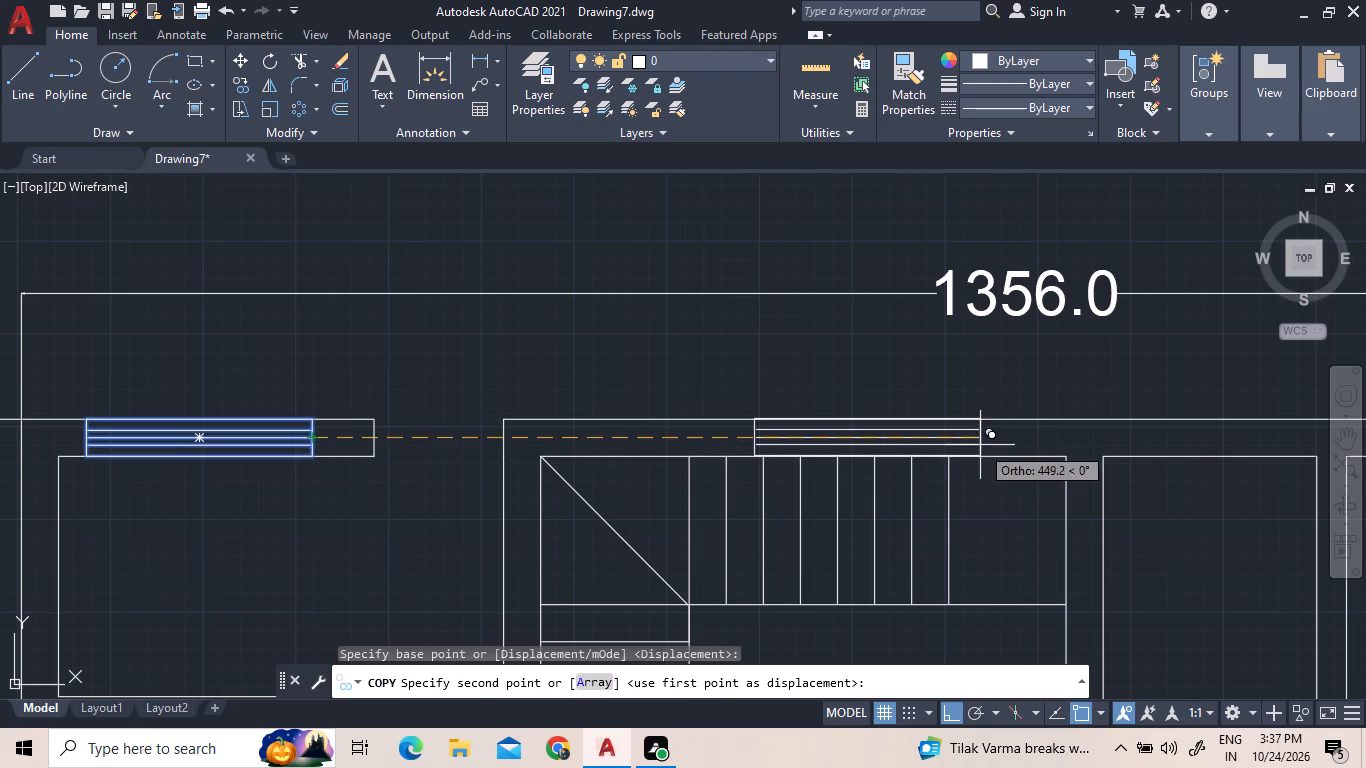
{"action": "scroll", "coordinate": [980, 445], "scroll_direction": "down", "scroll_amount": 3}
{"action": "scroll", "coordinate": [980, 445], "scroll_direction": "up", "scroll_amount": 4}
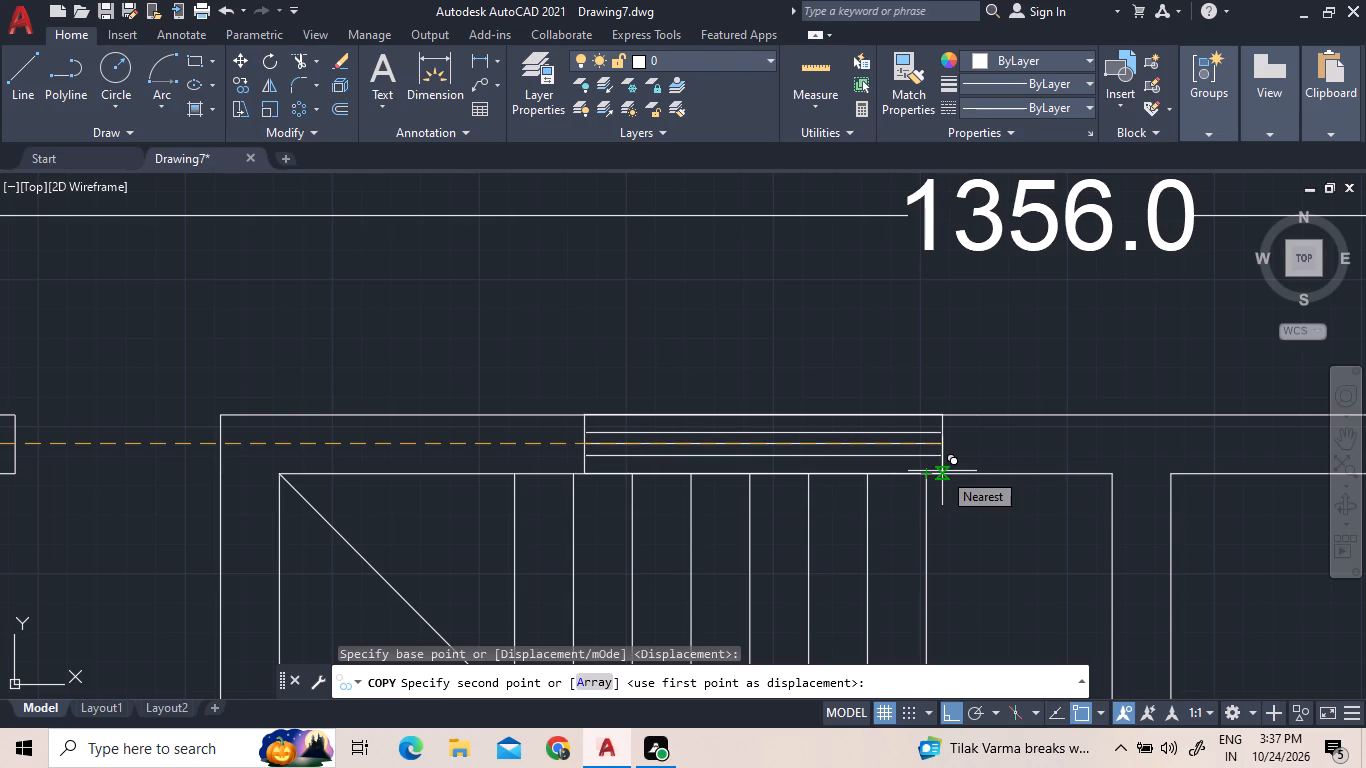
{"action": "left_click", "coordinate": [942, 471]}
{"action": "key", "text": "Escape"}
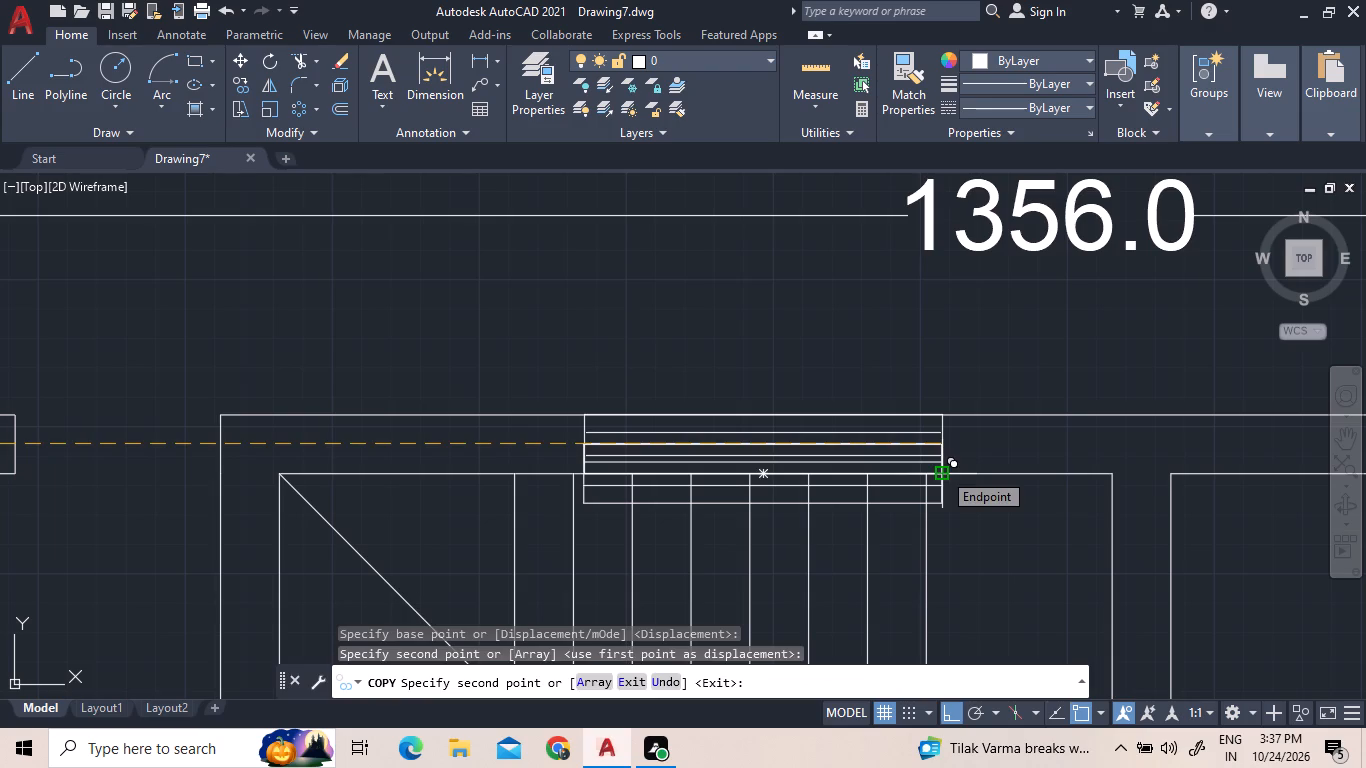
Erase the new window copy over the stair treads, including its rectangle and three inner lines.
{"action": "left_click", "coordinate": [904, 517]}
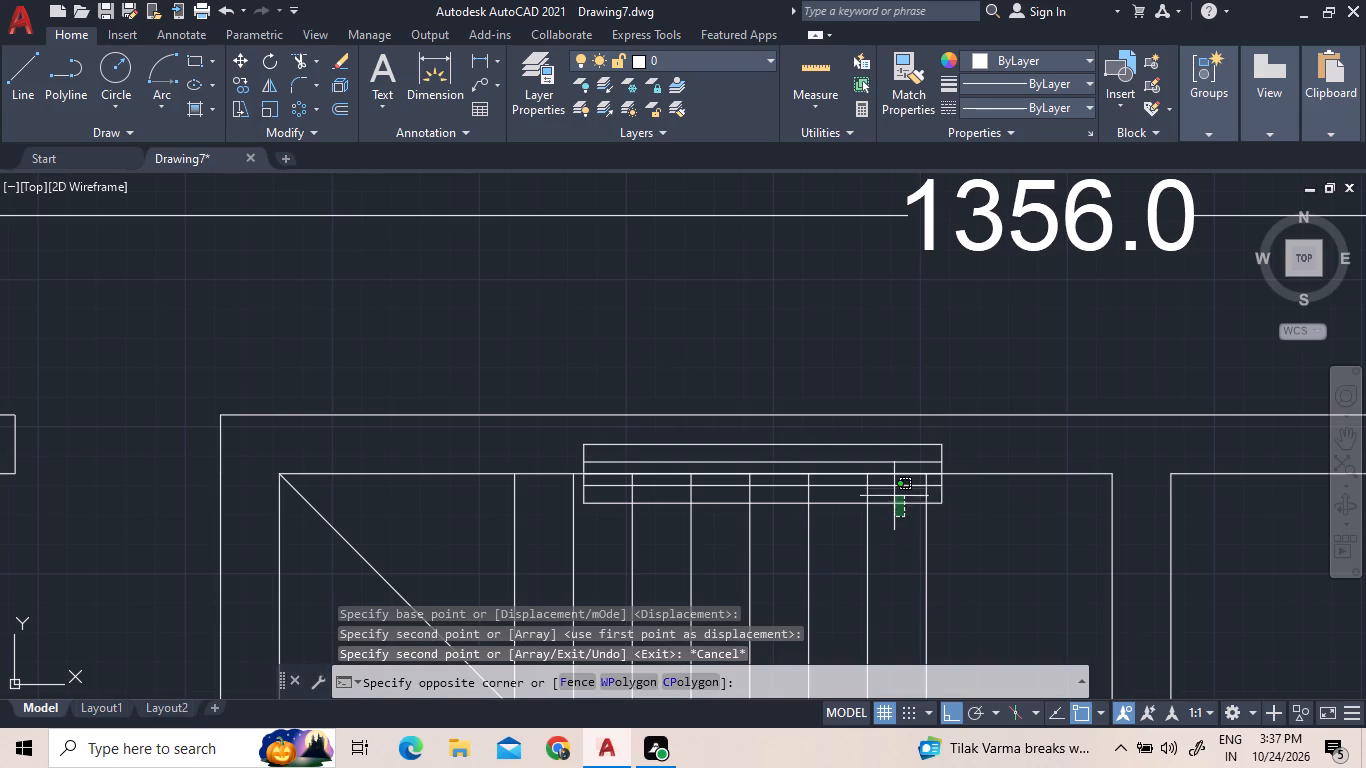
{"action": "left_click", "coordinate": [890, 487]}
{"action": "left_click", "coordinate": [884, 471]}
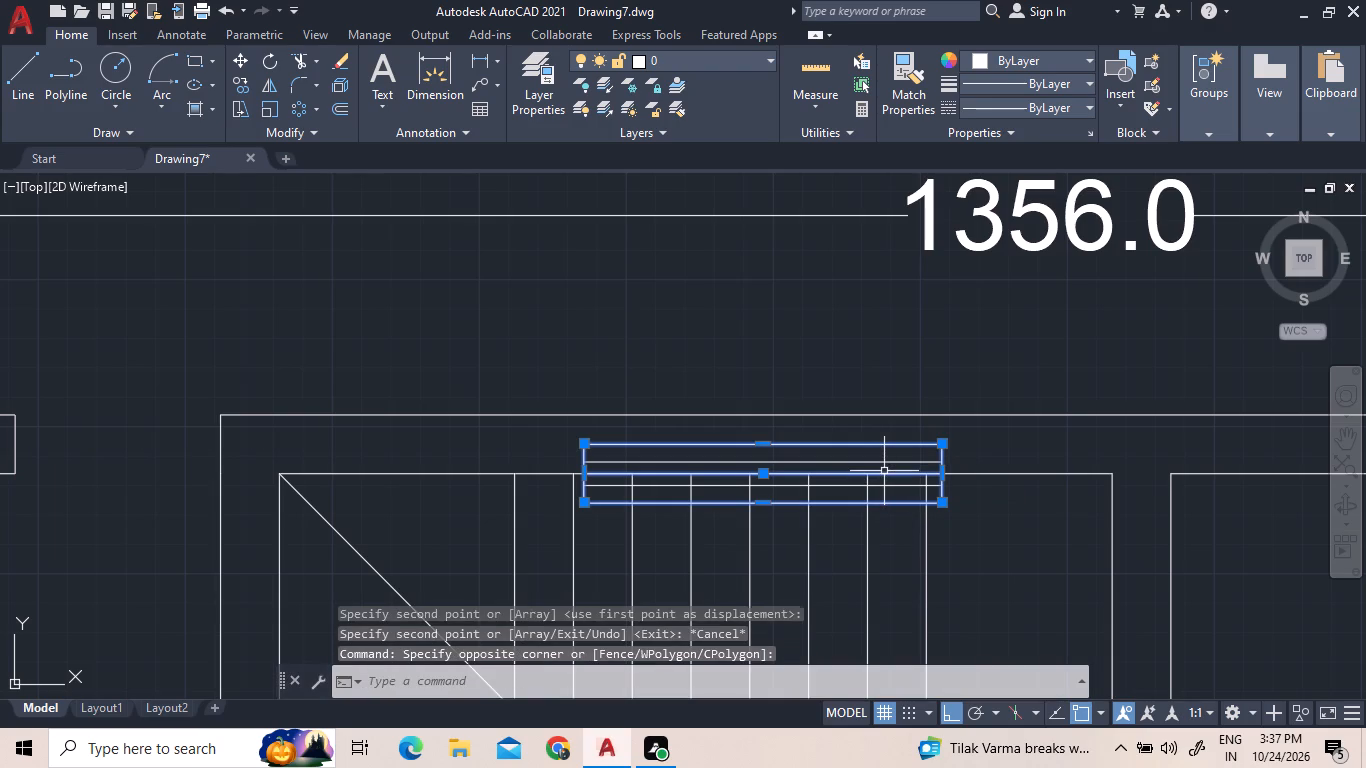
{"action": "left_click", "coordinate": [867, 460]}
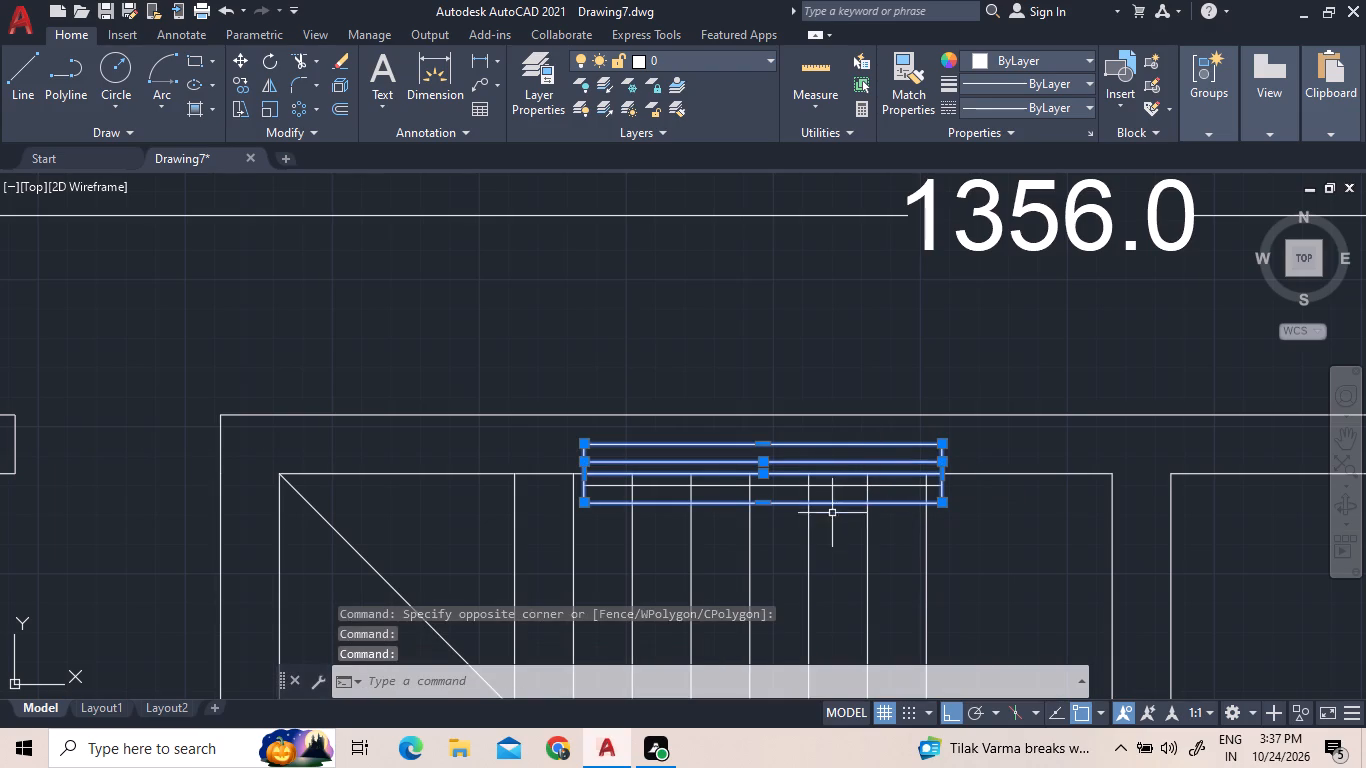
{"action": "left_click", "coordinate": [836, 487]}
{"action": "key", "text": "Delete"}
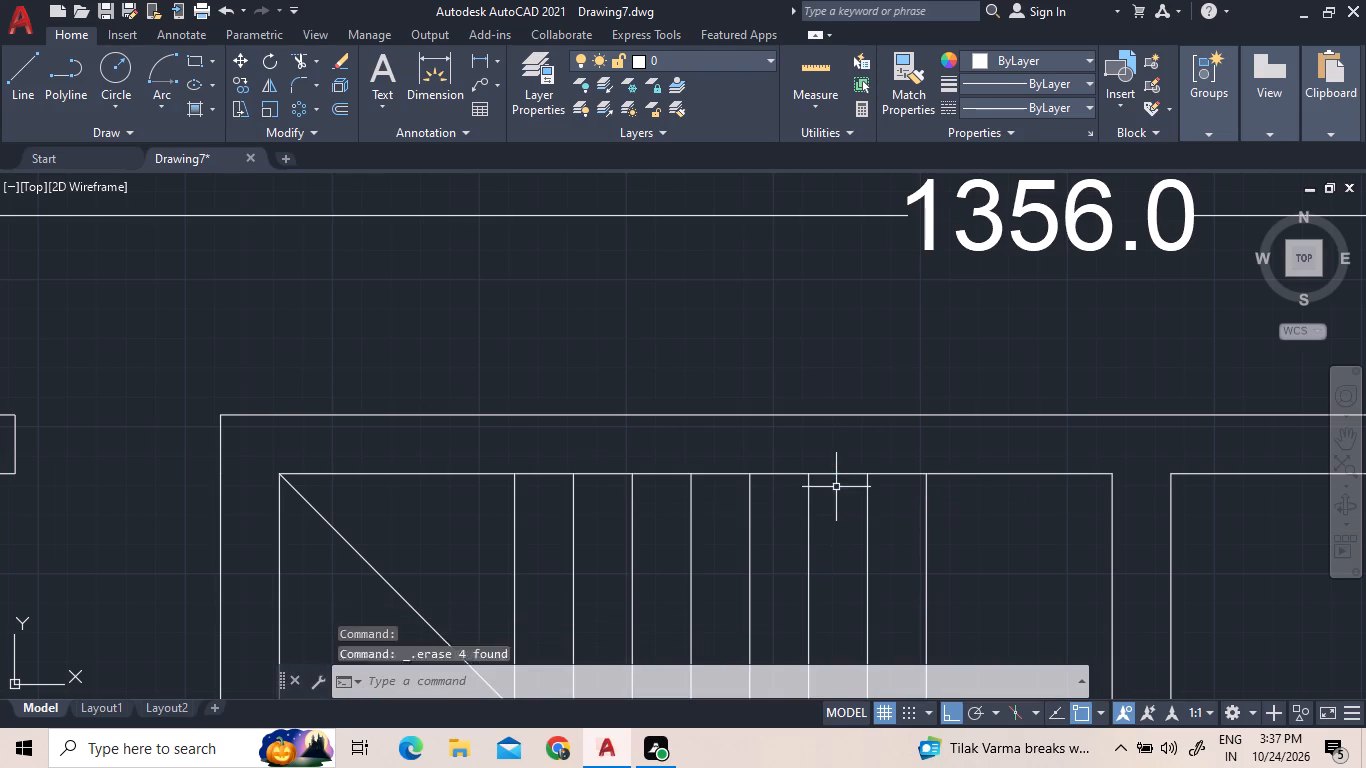
Copy the upper-left room's window symbol about 449 to the right, into the top wall above the staircase.
{"action": "scroll", "coordinate": [316, 326], "scroll_direction": "down", "scroll_amount": 2}
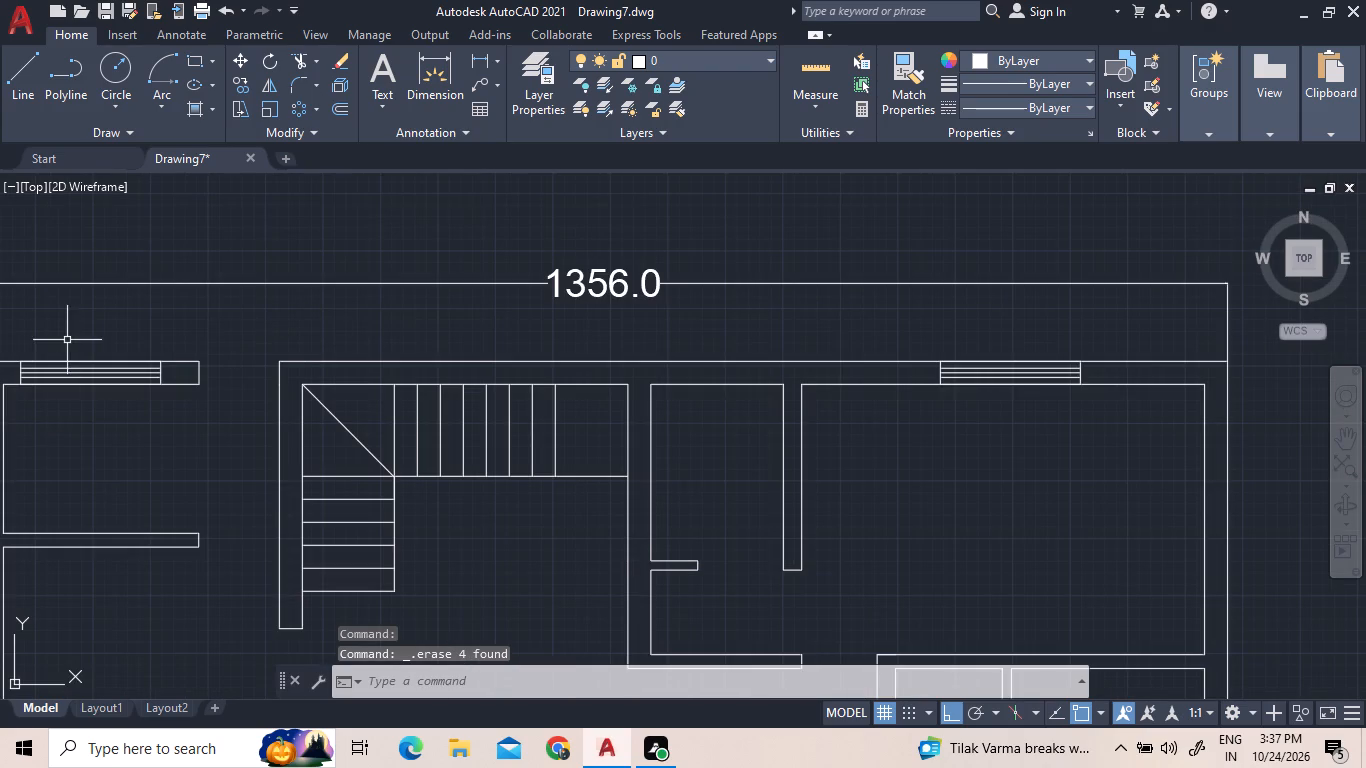
{"action": "scroll", "coordinate": [22, 337], "scroll_direction": "up", "scroll_amount": 2}
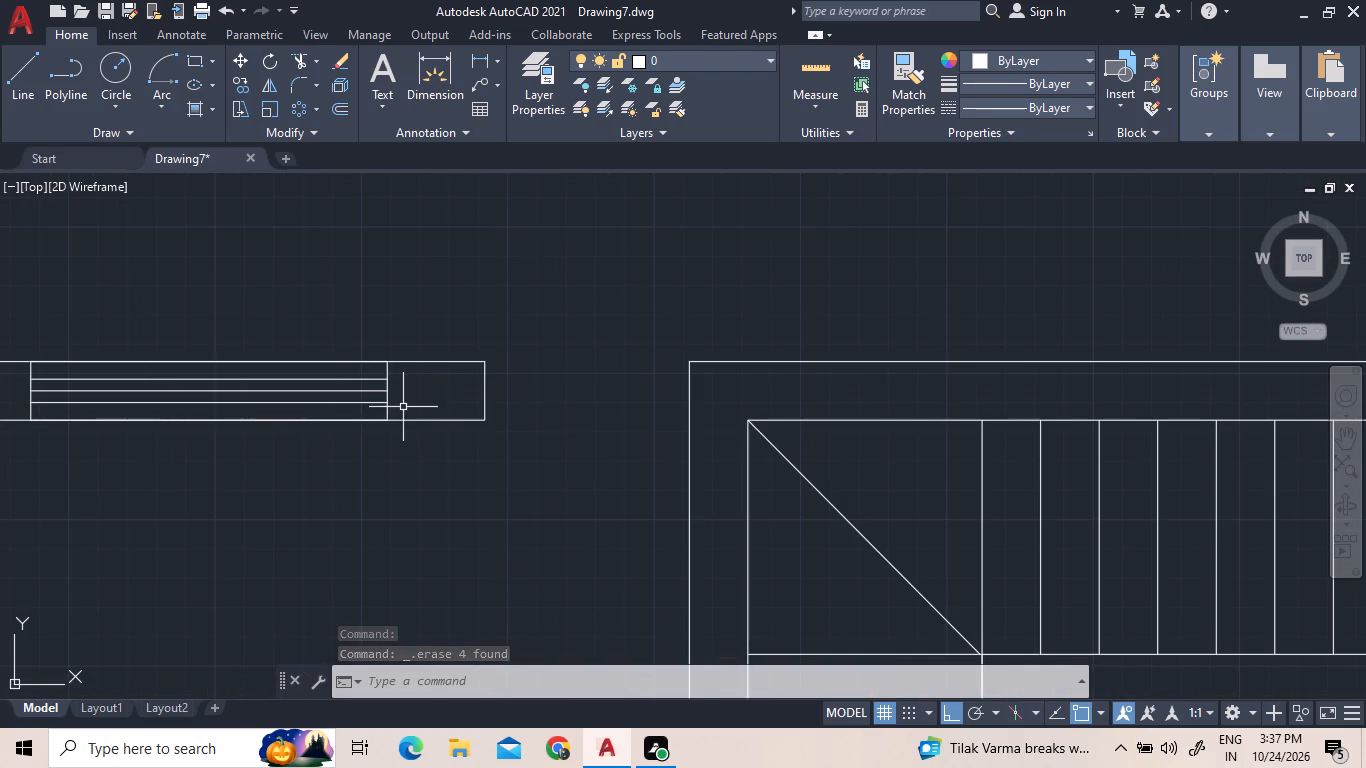
{"action": "left_click", "coordinate": [403, 407]}
{"action": "left_click", "coordinate": [250, 375]}
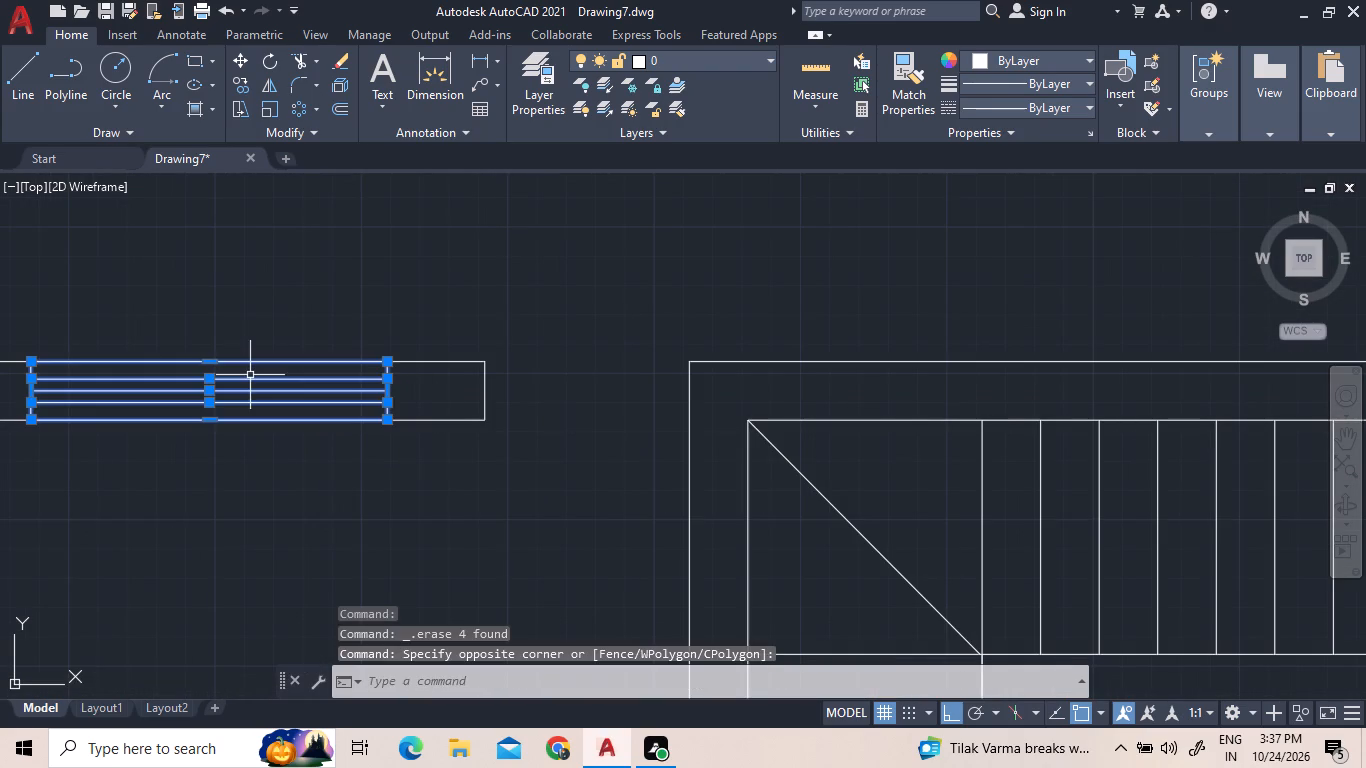
{"action": "right_click", "coordinate": [252, 256]}
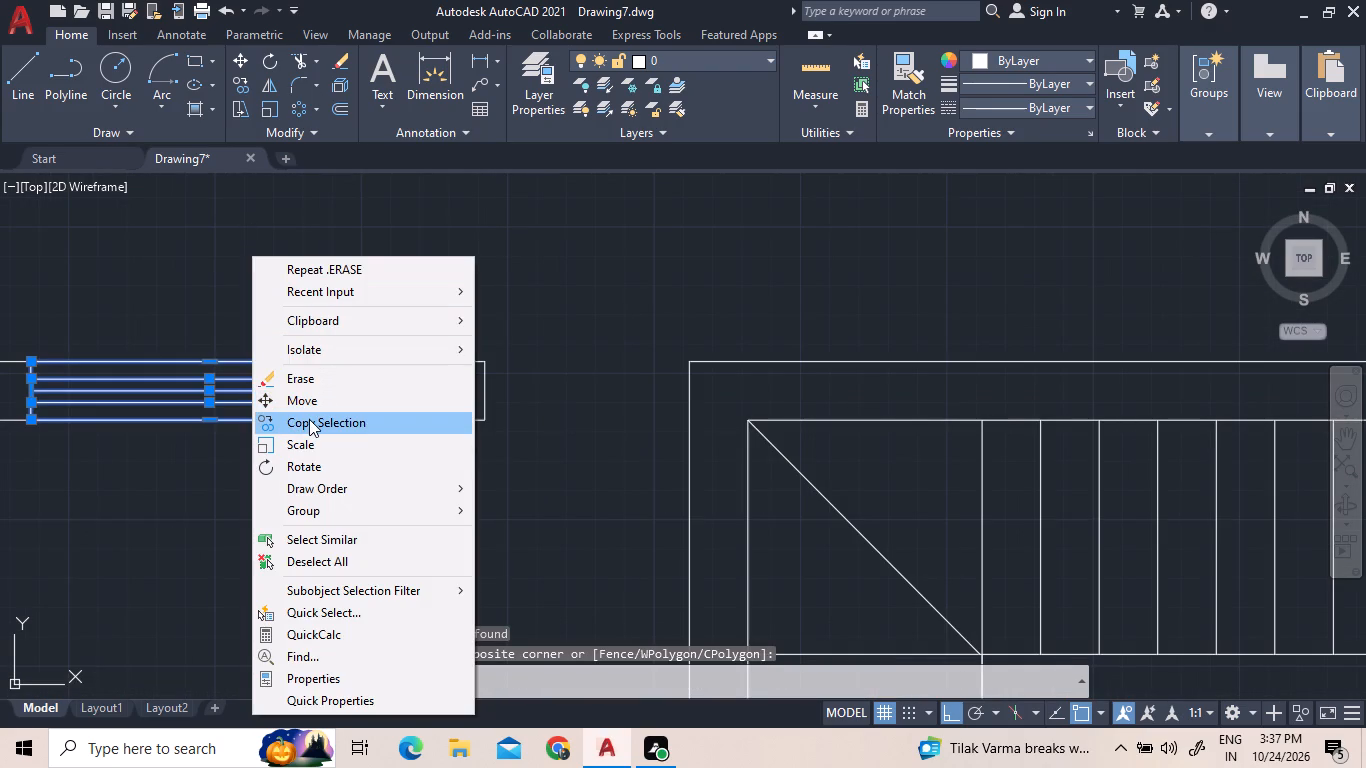
{"action": "left_click", "coordinate": [309, 419]}
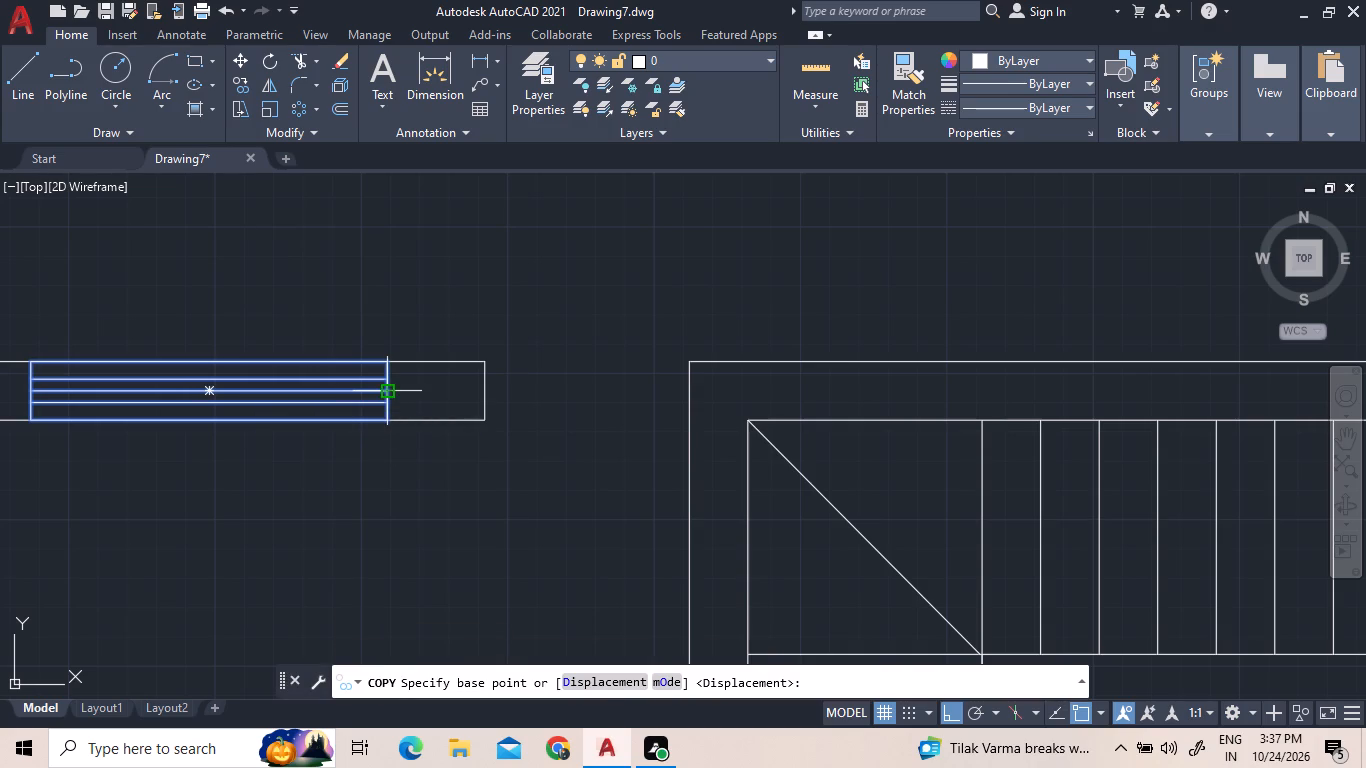
{"action": "left_click", "coordinate": [393, 393]}
{"action": "scroll", "coordinate": [884, 490], "scroll_direction": "down", "scroll_amount": 3}
{"action": "scroll", "coordinate": [1254, 457], "scroll_direction": "up", "scroll_amount": 4}
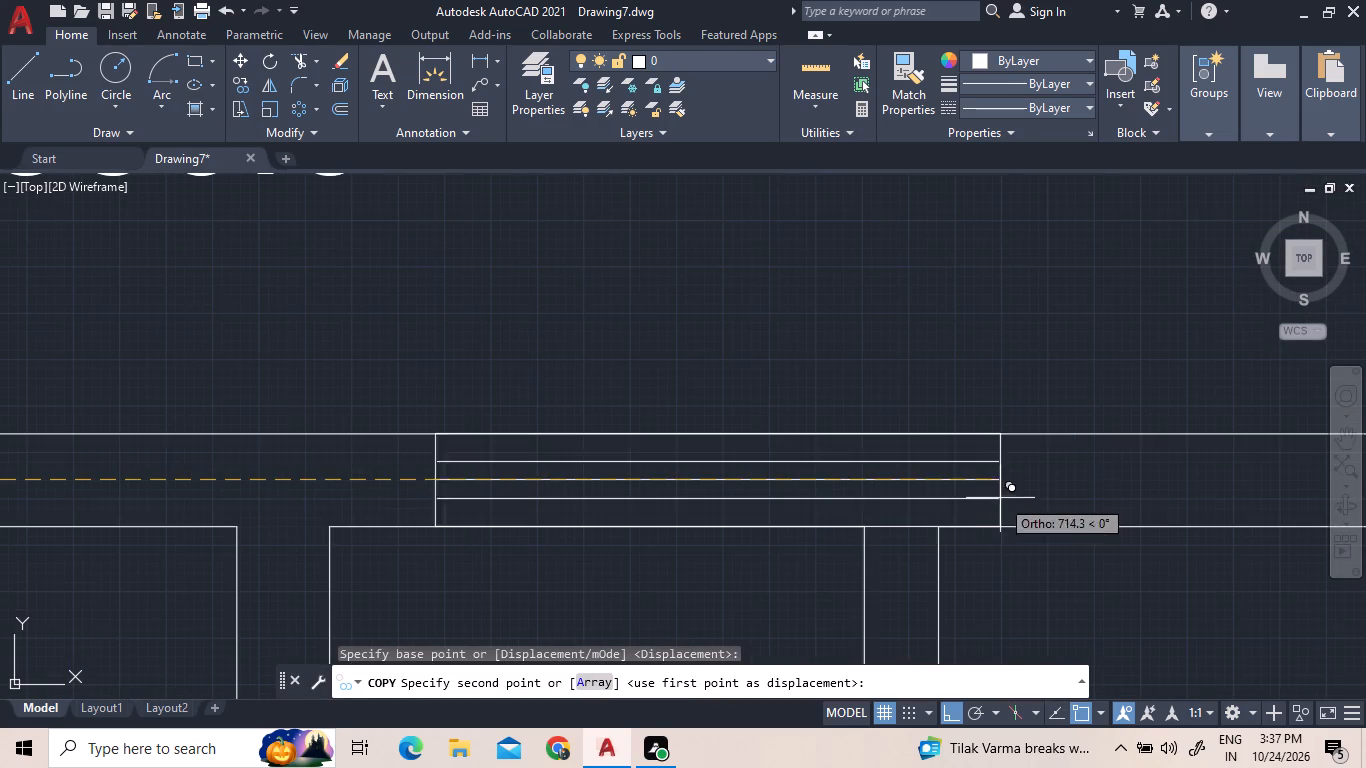
{"action": "scroll", "coordinate": [749, 472], "scroll_direction": "down", "scroll_amount": 3}
{"action": "scroll", "coordinate": [616, 492], "scroll_direction": "up", "scroll_amount": 2}
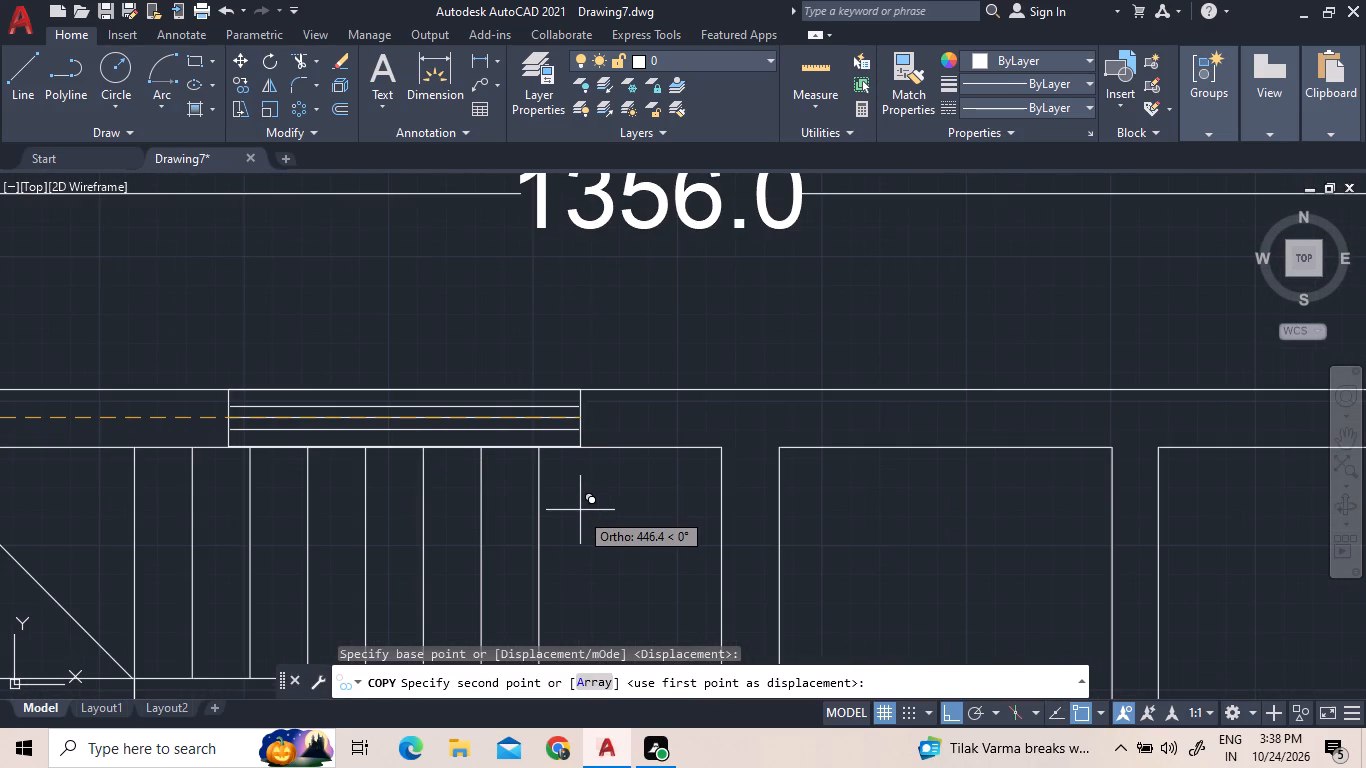
{"action": "left_click", "coordinate": [585, 418]}
Place a spare copy of the window symbol outside the plan, about 454 to the left of the original, and finish copying.
{"action": "scroll", "coordinate": [570, 441], "scroll_direction": "down", "scroll_amount": 3}
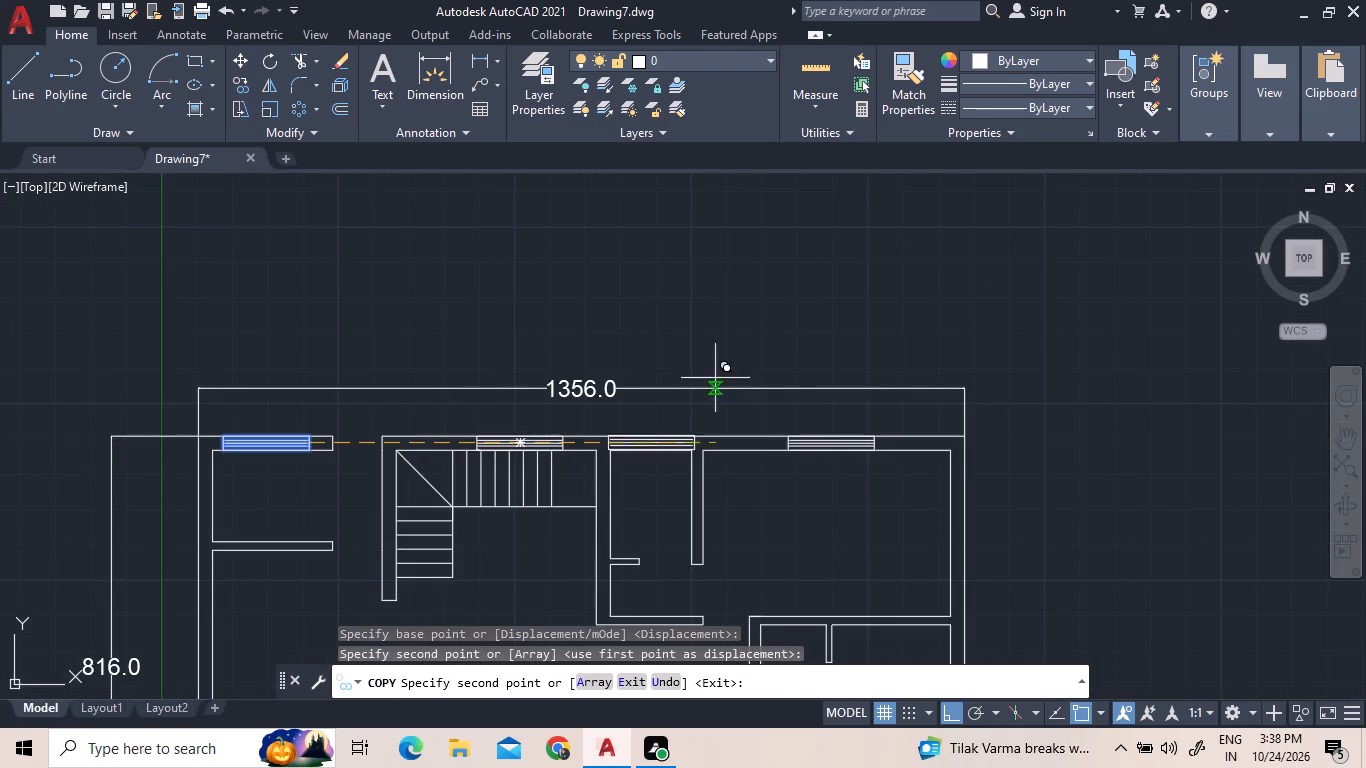
{"action": "scroll", "coordinate": [711, 368], "scroll_direction": "down", "scroll_amount": 2}
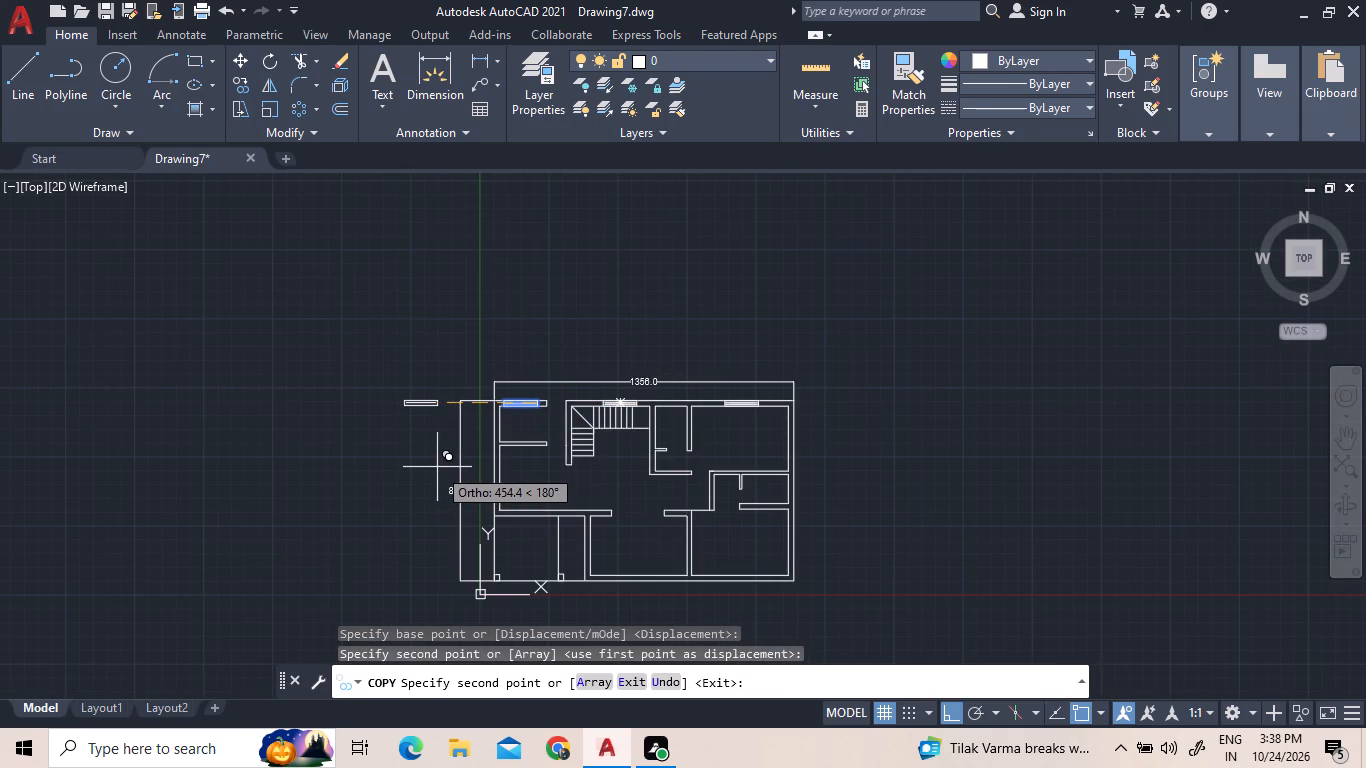
{"action": "left_click", "coordinate": [437, 467]}
{"action": "right_click", "coordinate": [490, 282]}
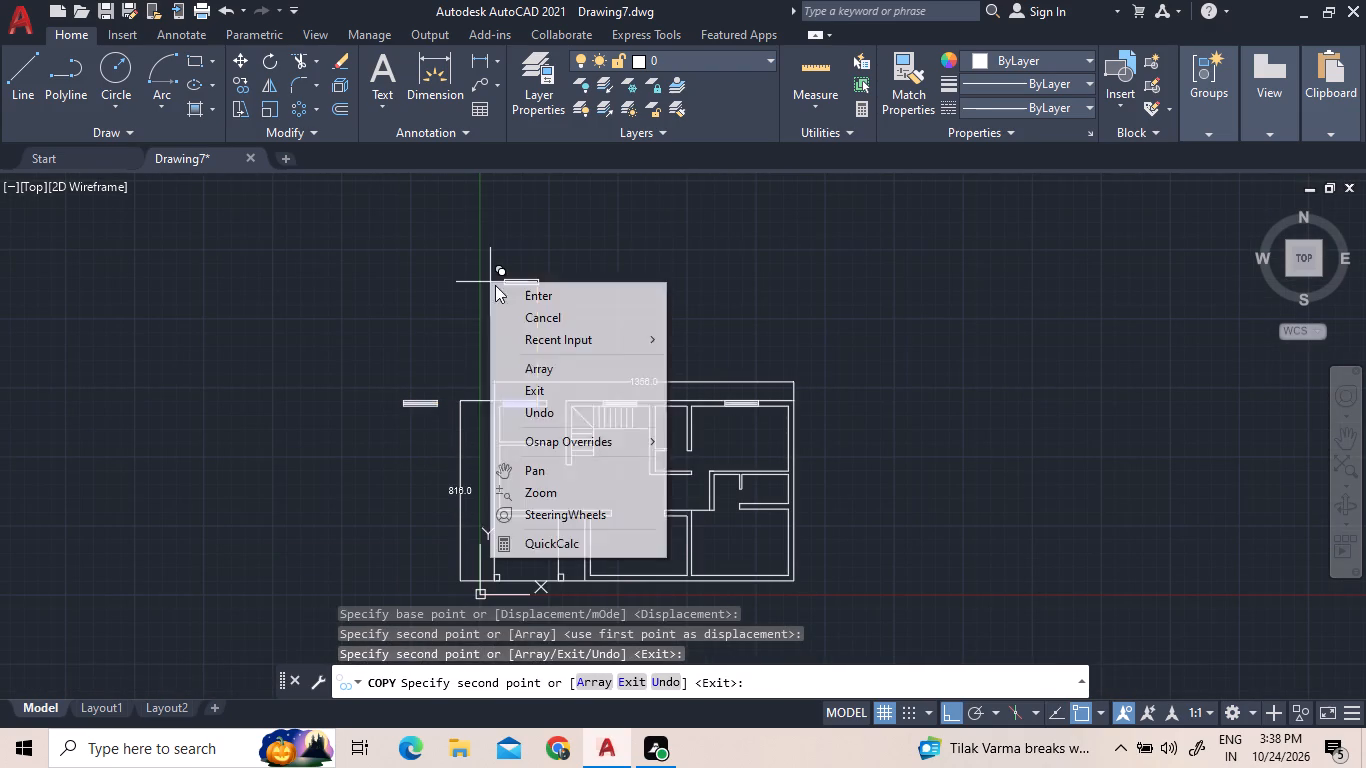
{"action": "left_click", "coordinate": [502, 288]}
Draw a short window rectangle across the top wall's thickness above the small room just east of the staircase.
{"action": "scroll", "coordinate": [717, 375], "scroll_direction": "up", "scroll_amount": 3}
{"action": "middle_click_drag", "start_coordinate": [621, 583], "coordinate": [433, 435]}
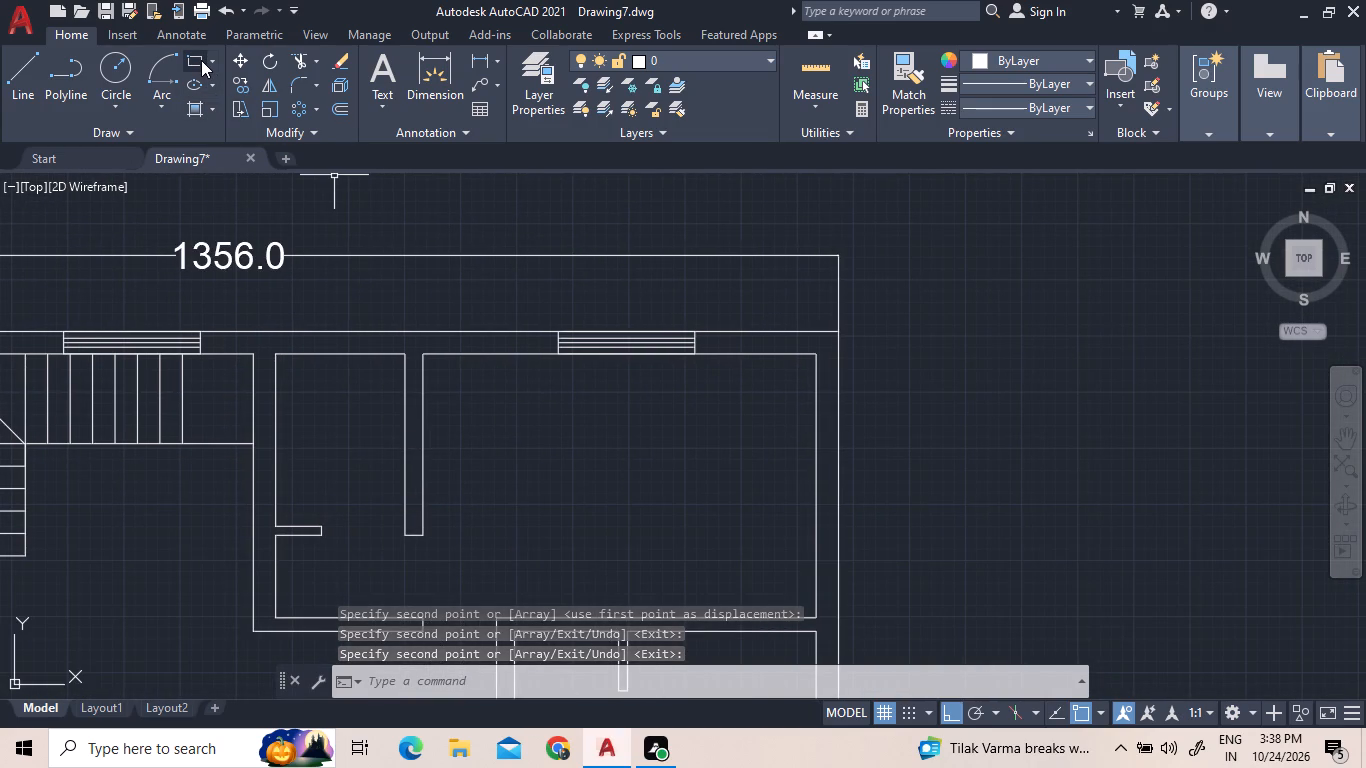
{"action": "left_click", "coordinate": [201, 60]}
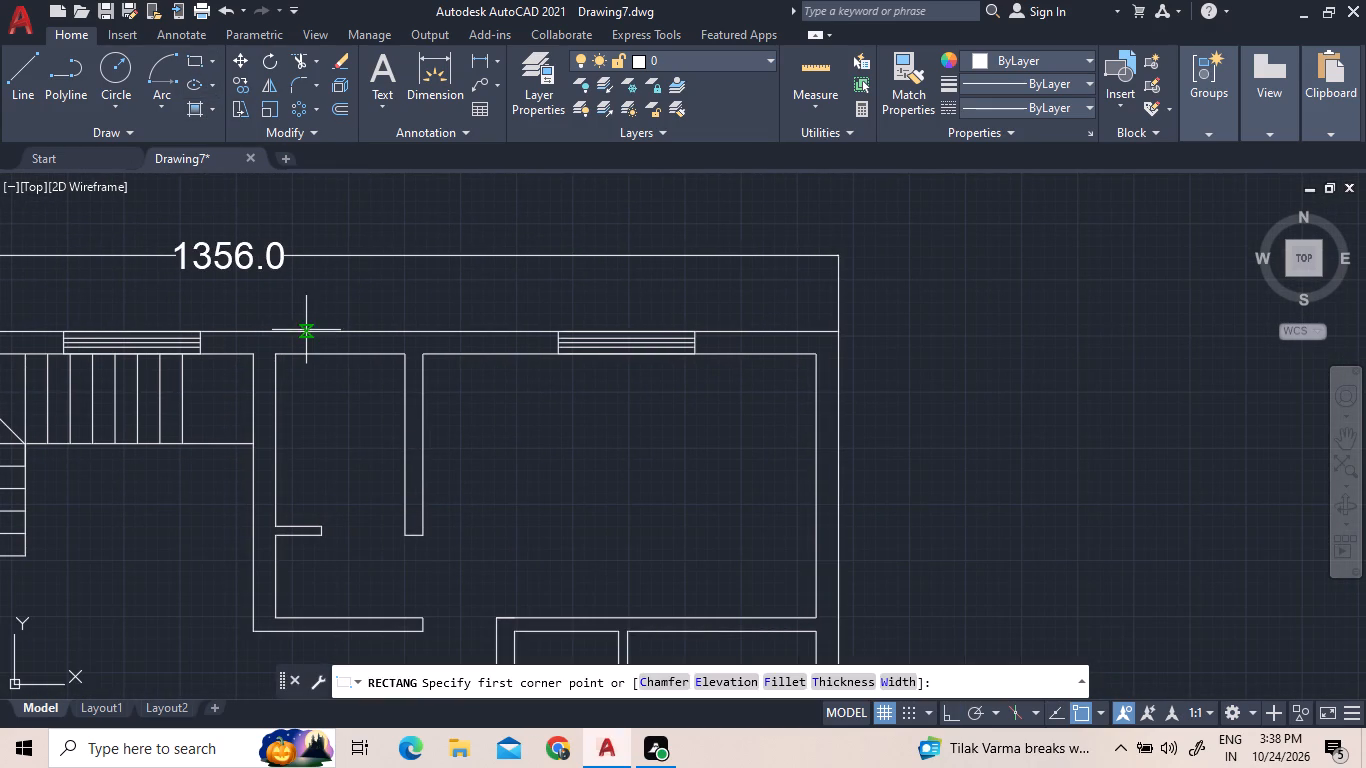
{"action": "scroll", "coordinate": [285, 339], "scroll_direction": "up", "scroll_amount": 2}
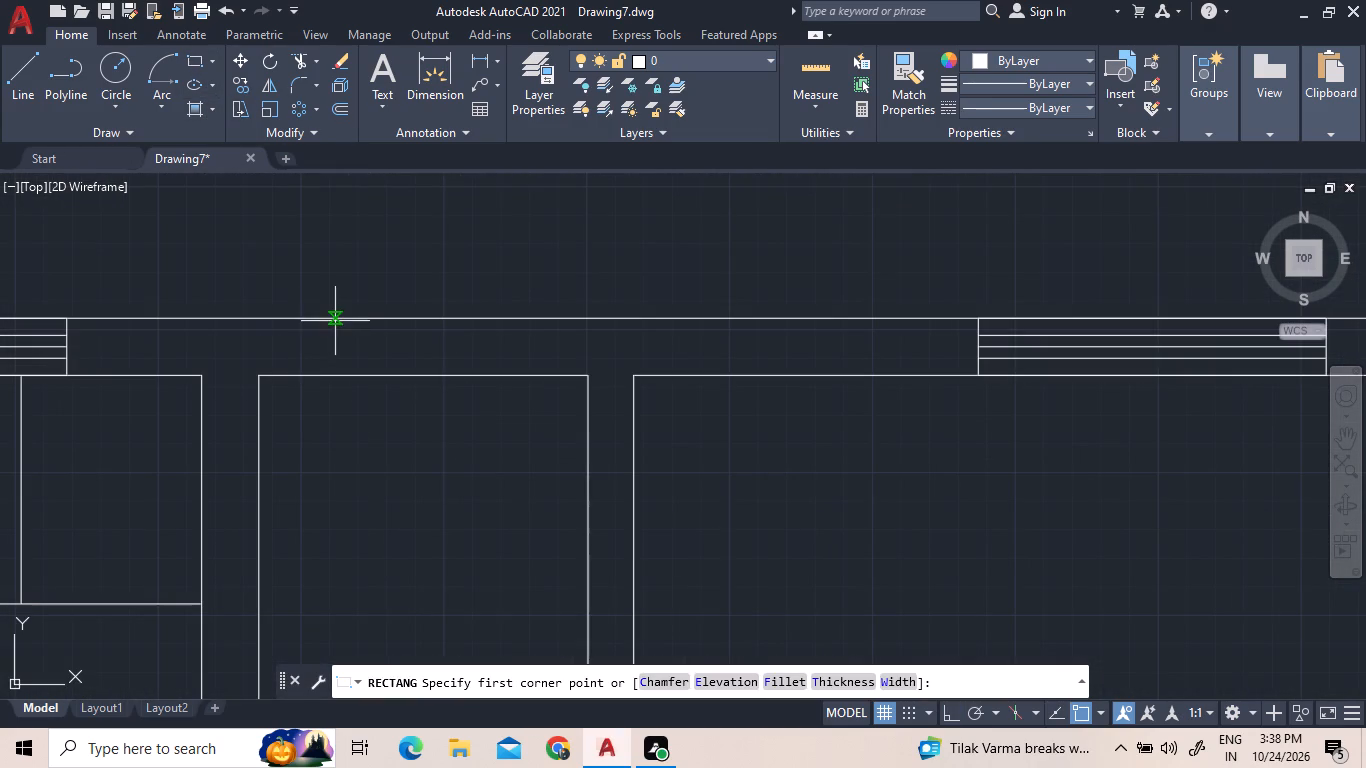
{"action": "left_click", "coordinate": [327, 319]}
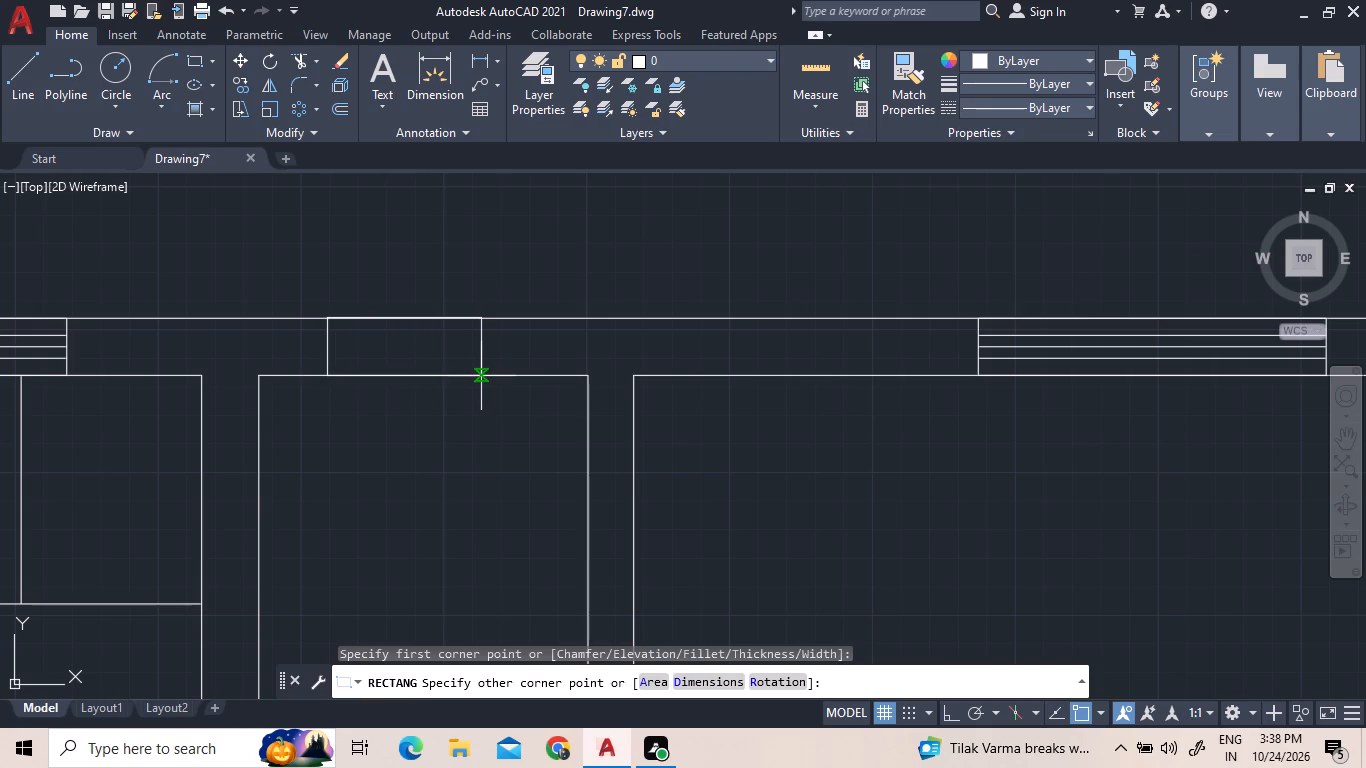
{"action": "left_click", "coordinate": [481, 376]}
Draw a horizontal centre line between the midpoints of the small window rectangle's short sides.
{"action": "left_click", "coordinate": [1, 77]}
{"action": "left_click", "coordinate": [9, 77]}
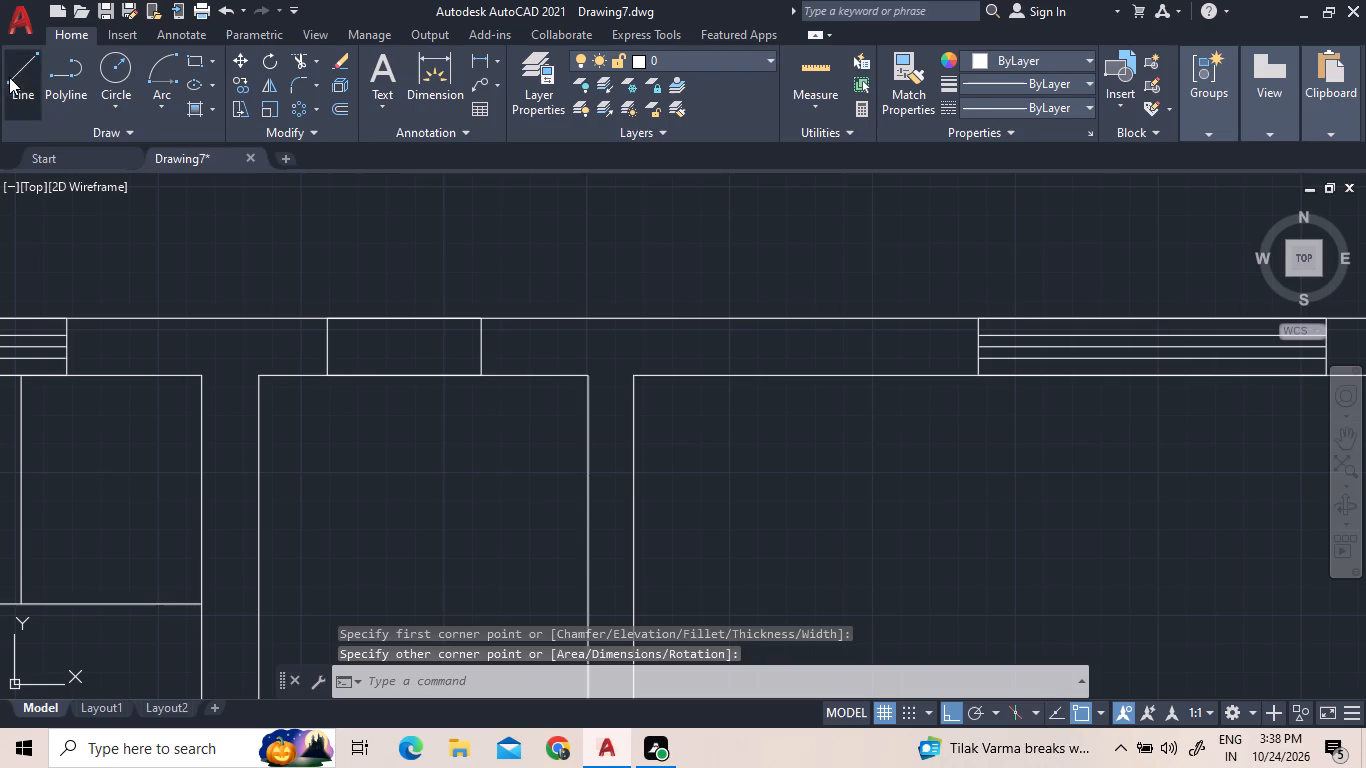
{"action": "left_click", "coordinate": [329, 344]}
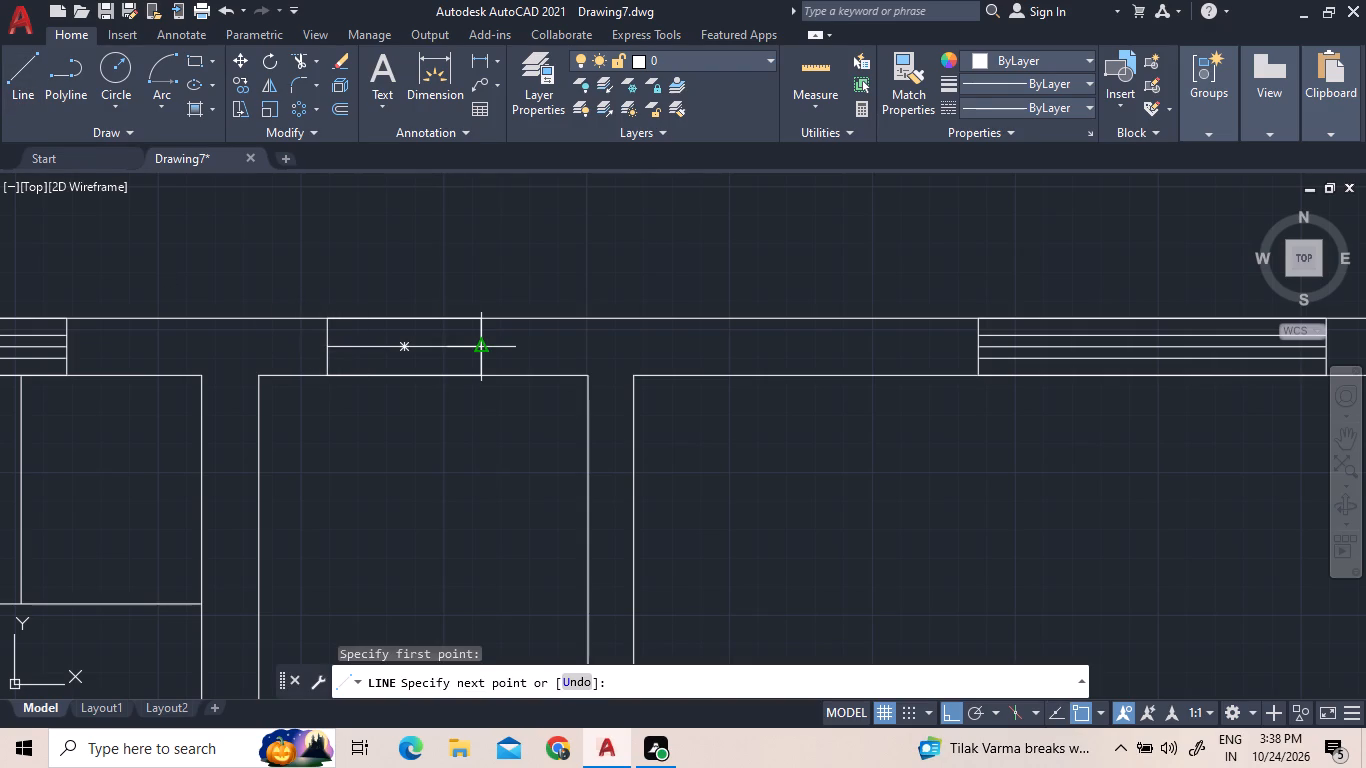
{"action": "left_click", "coordinate": [477, 351]}
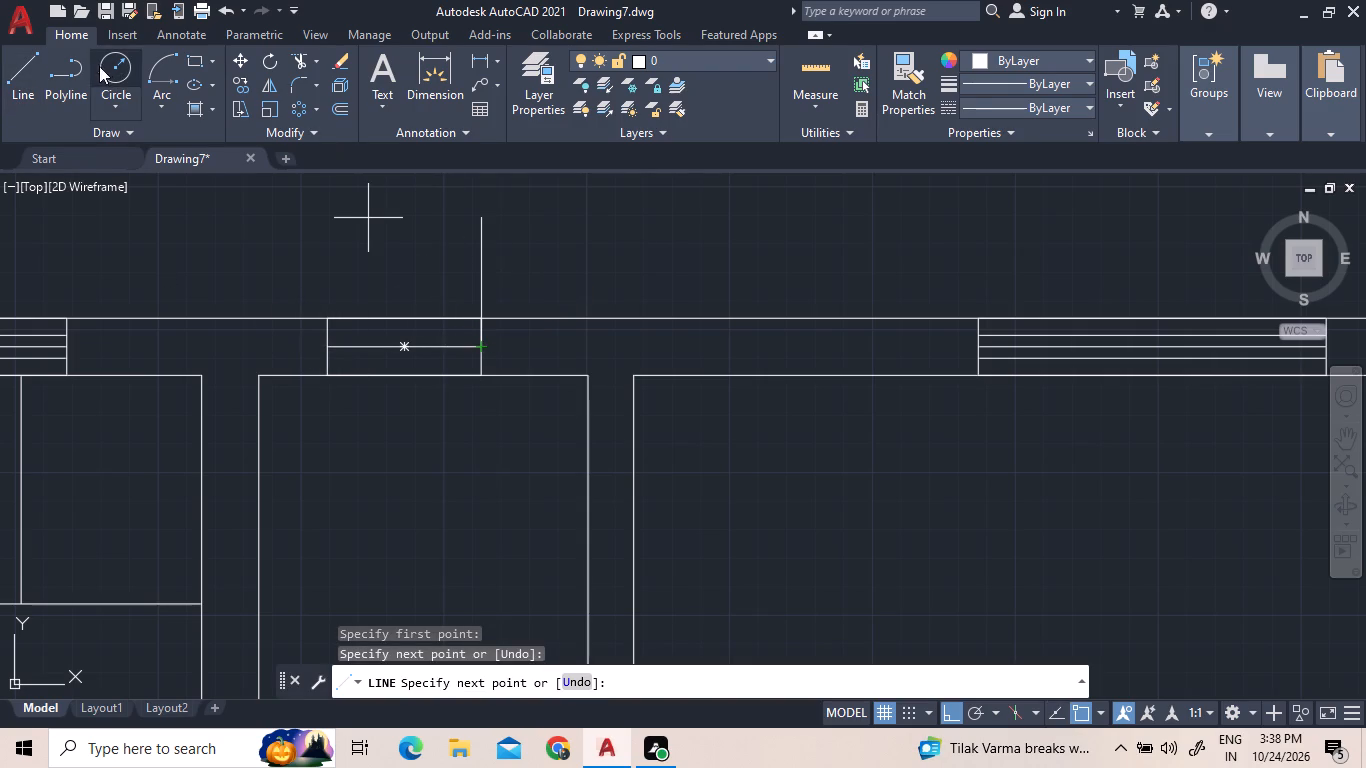
Offset the small window's centre line by 3 to both sides.
{"action": "left_click", "coordinate": [337, 116]}
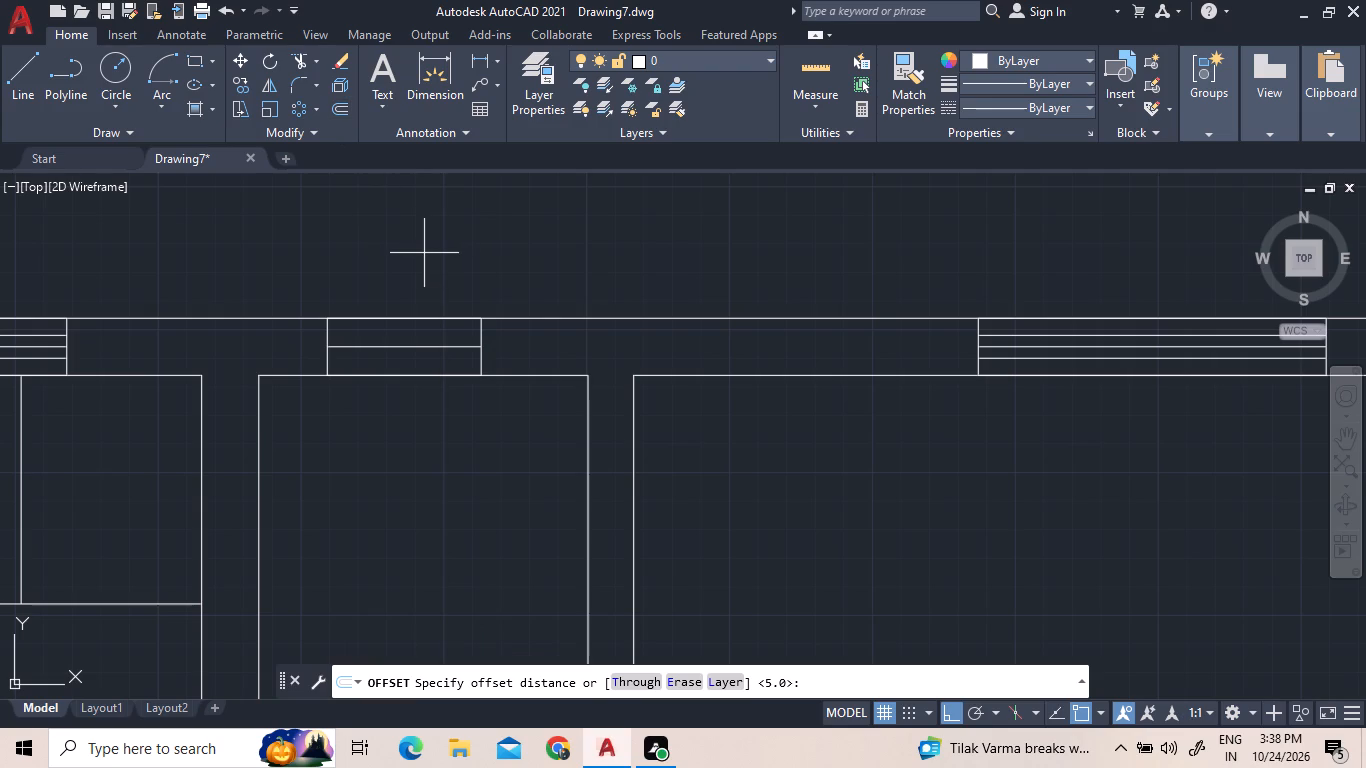
{"action": "key", "text": "3"}
{"action": "key", "text": "Return"}
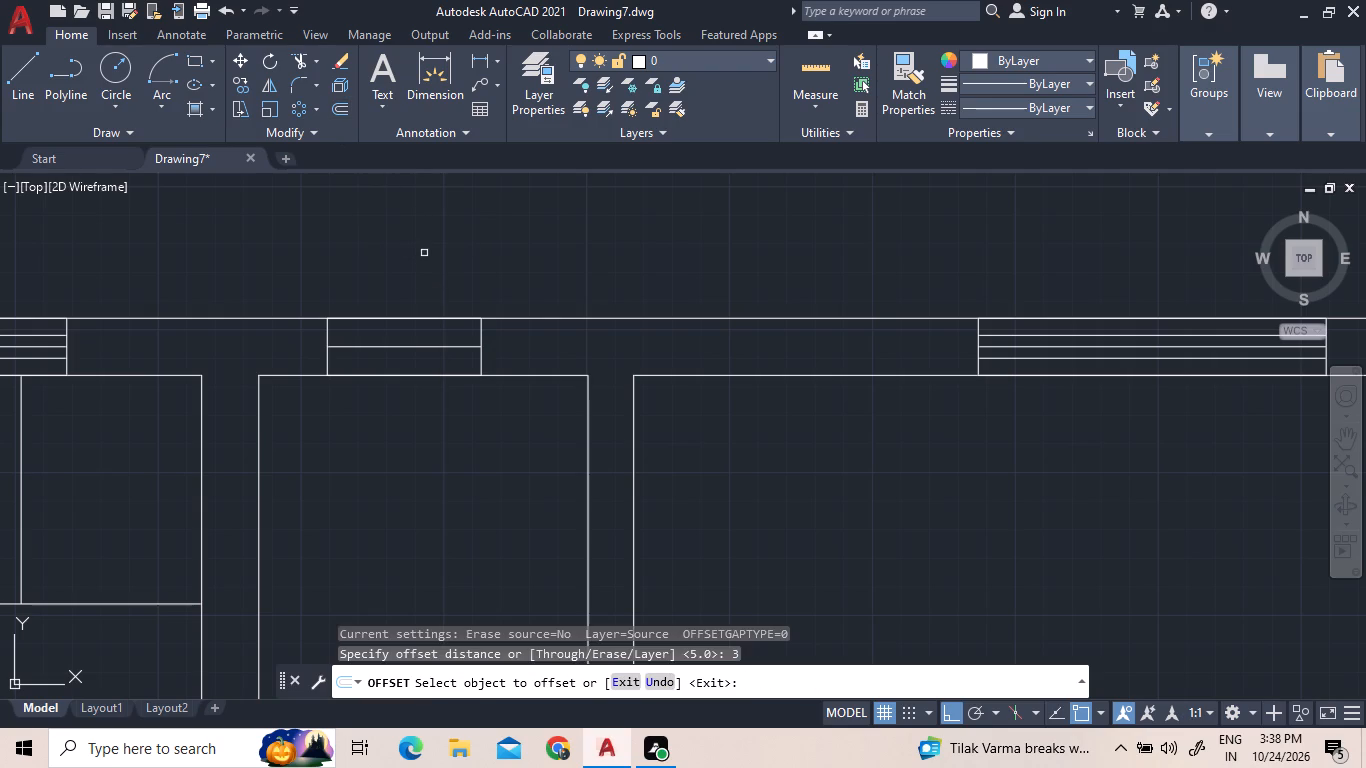
{"action": "left_click", "coordinate": [444, 343]}
{"action": "left_click", "coordinate": [443, 347]}
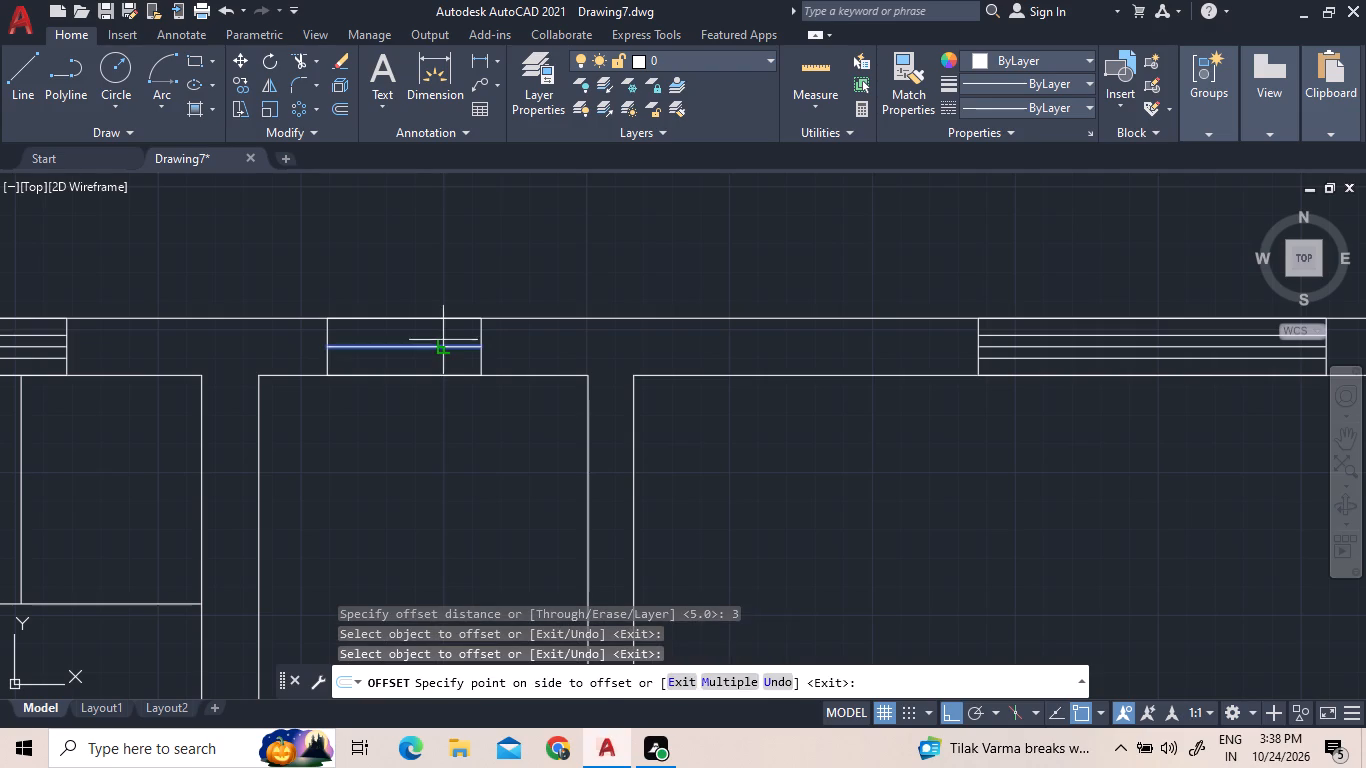
{"action": "left_click", "coordinate": [443, 339]}
{"action": "left_click", "coordinate": [446, 347]}
{"action": "left_click", "coordinate": [450, 364]}
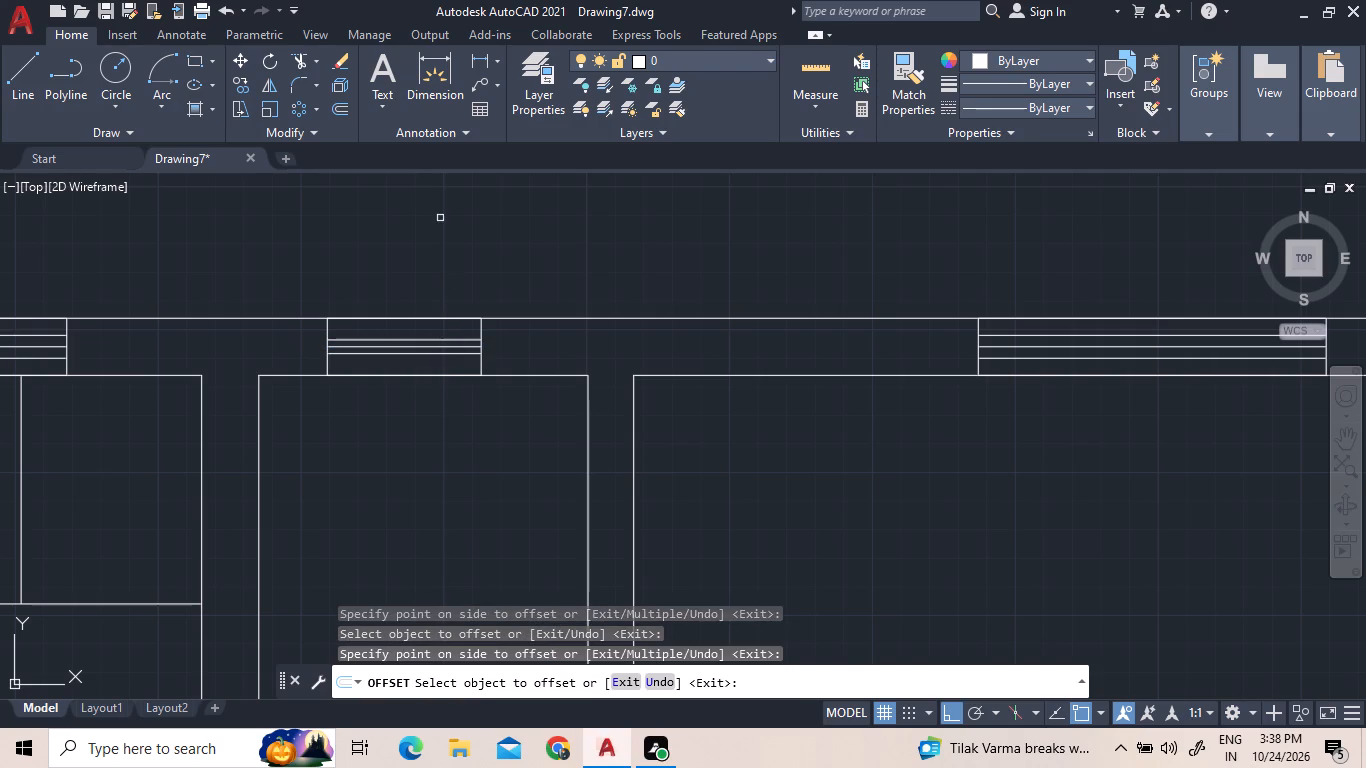
{"action": "right_click", "coordinate": [440, 218]}
{"action": "left_click", "coordinate": [452, 235]}
Rotate the spare window copy outside the plan by 90° about its corner so it stands vertically.
{"action": "scroll", "coordinate": [466, 267], "scroll_direction": "down", "scroll_amount": 3}
{"action": "scroll", "coordinate": [365, 415], "scroll_direction": "down", "scroll_amount": 1}
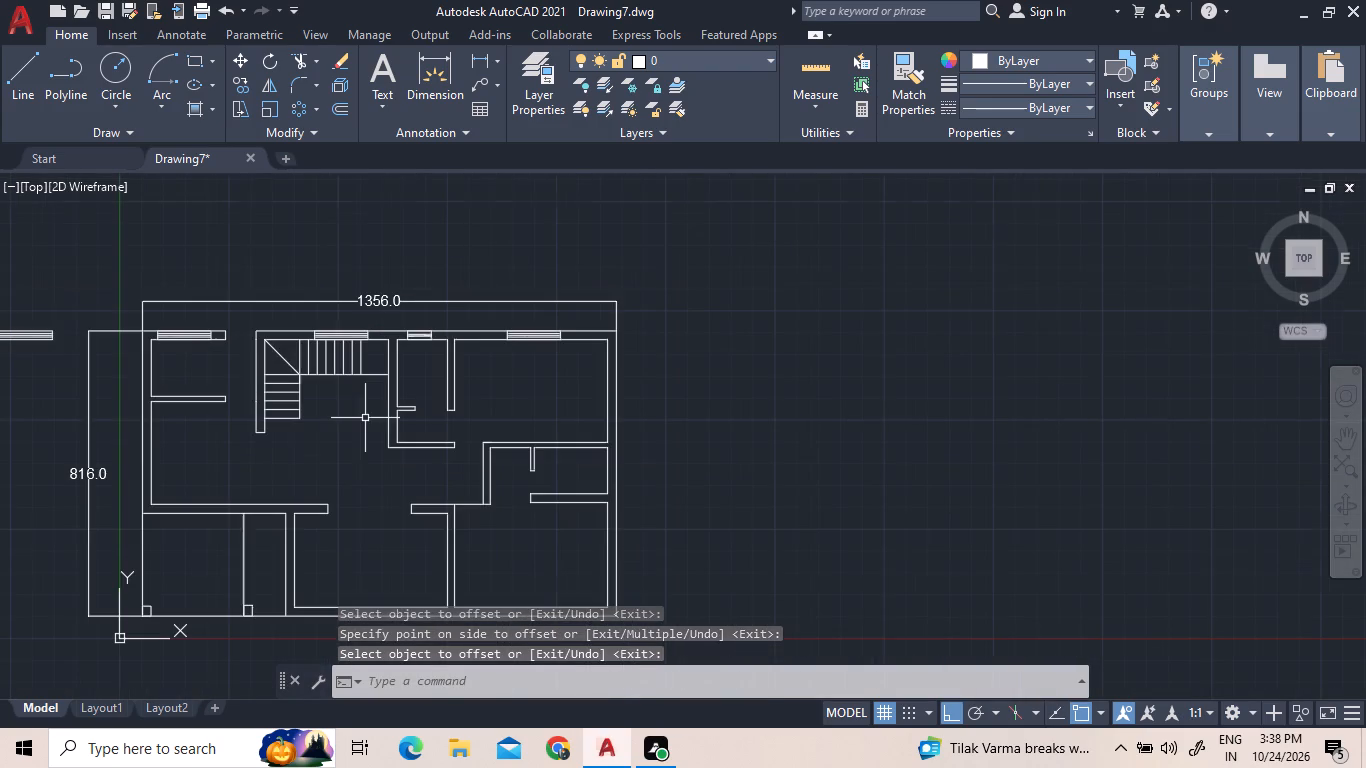
{"action": "scroll", "coordinate": [118, 338], "scroll_direction": "down", "scroll_amount": 1}
{"action": "middle_click_drag", "start_coordinate": [188, 338], "coordinate": [239, 329]}
{"action": "scroll", "coordinate": [81, 318], "scroll_direction": "up", "scroll_amount": 2}
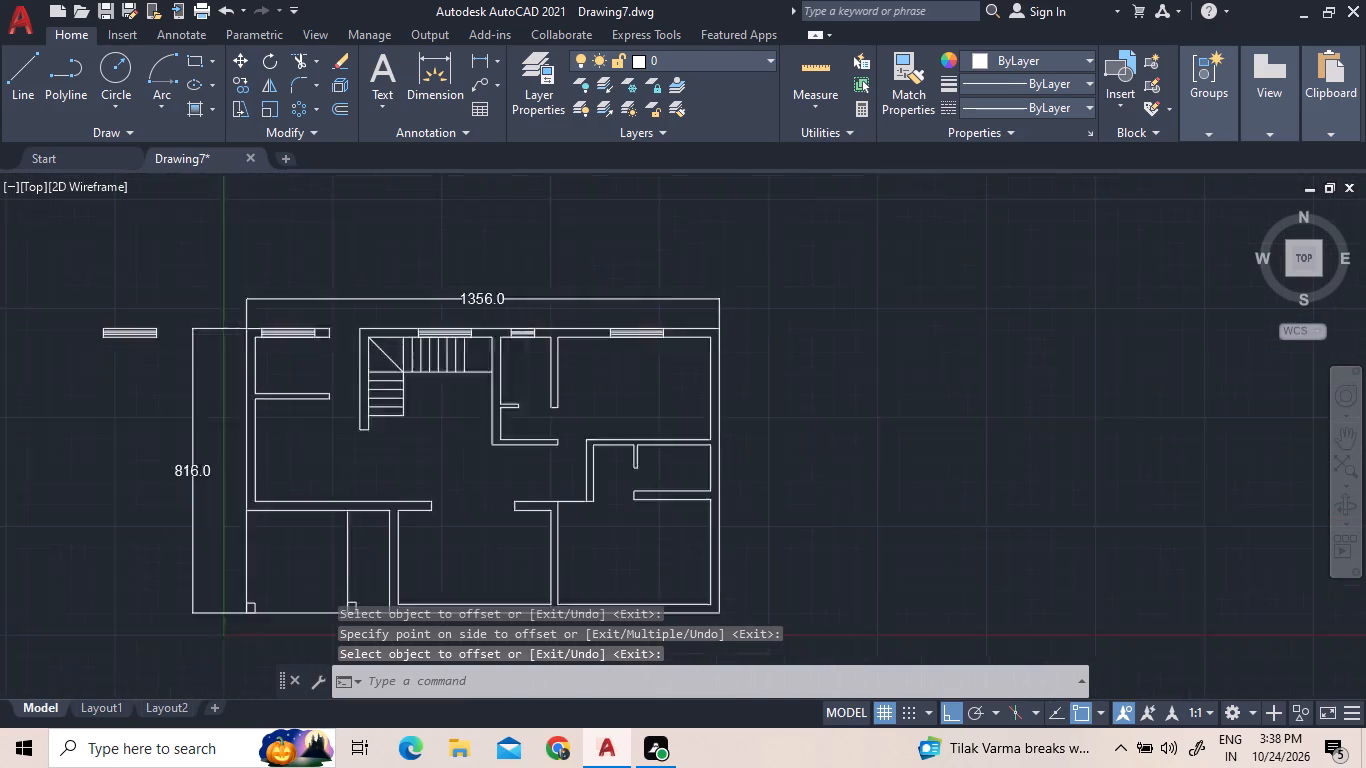
{"action": "left_click", "coordinate": [225, 370]}
{"action": "left_click", "coordinate": [95, 322]}
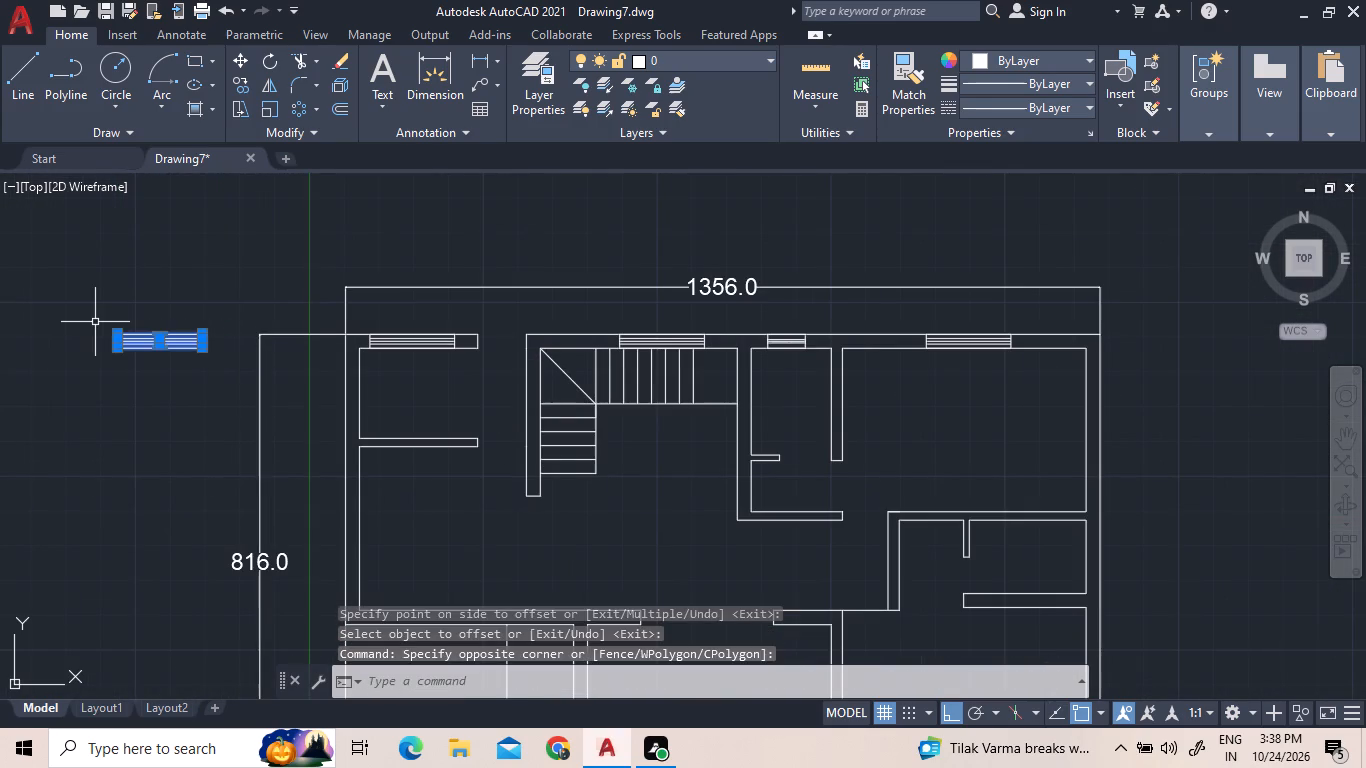
{"action": "right_click", "coordinate": [95, 322]}
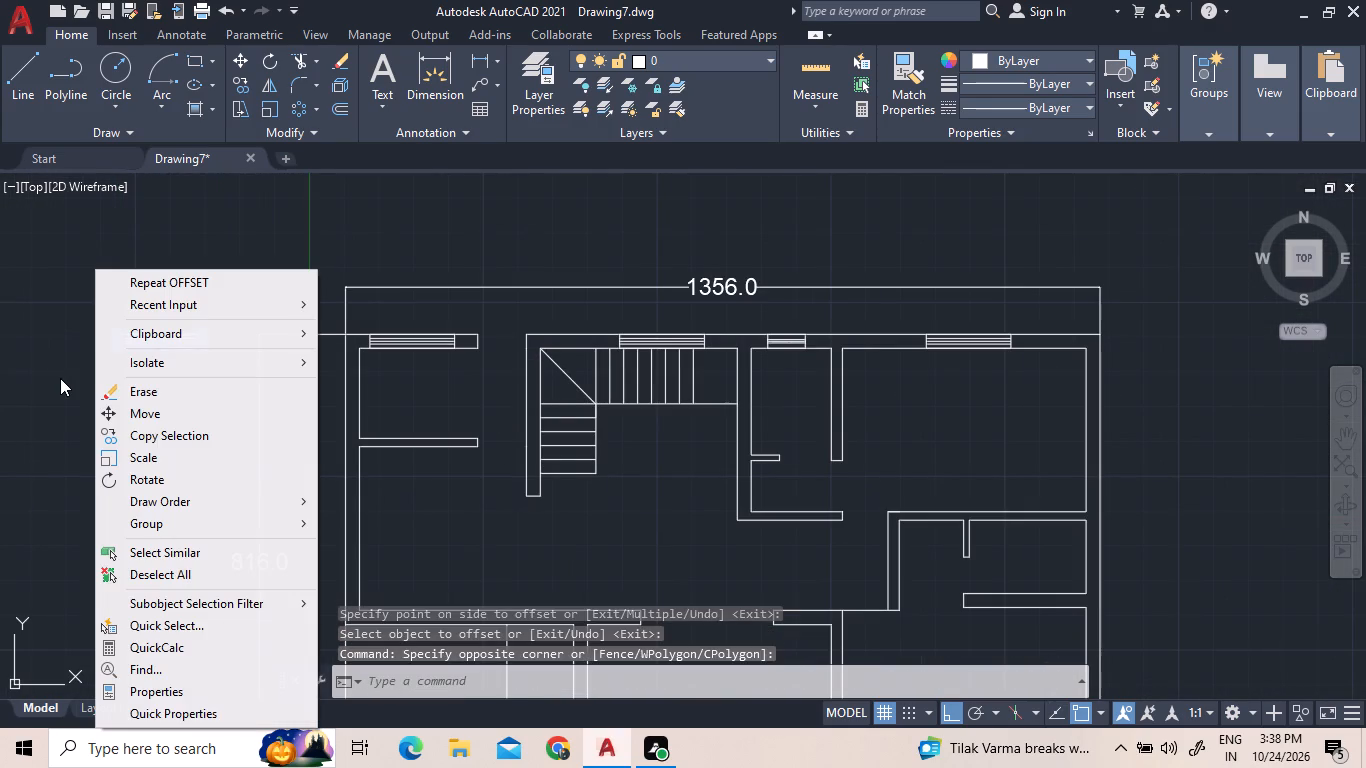
{"action": "left_click", "coordinate": [112, 481]}
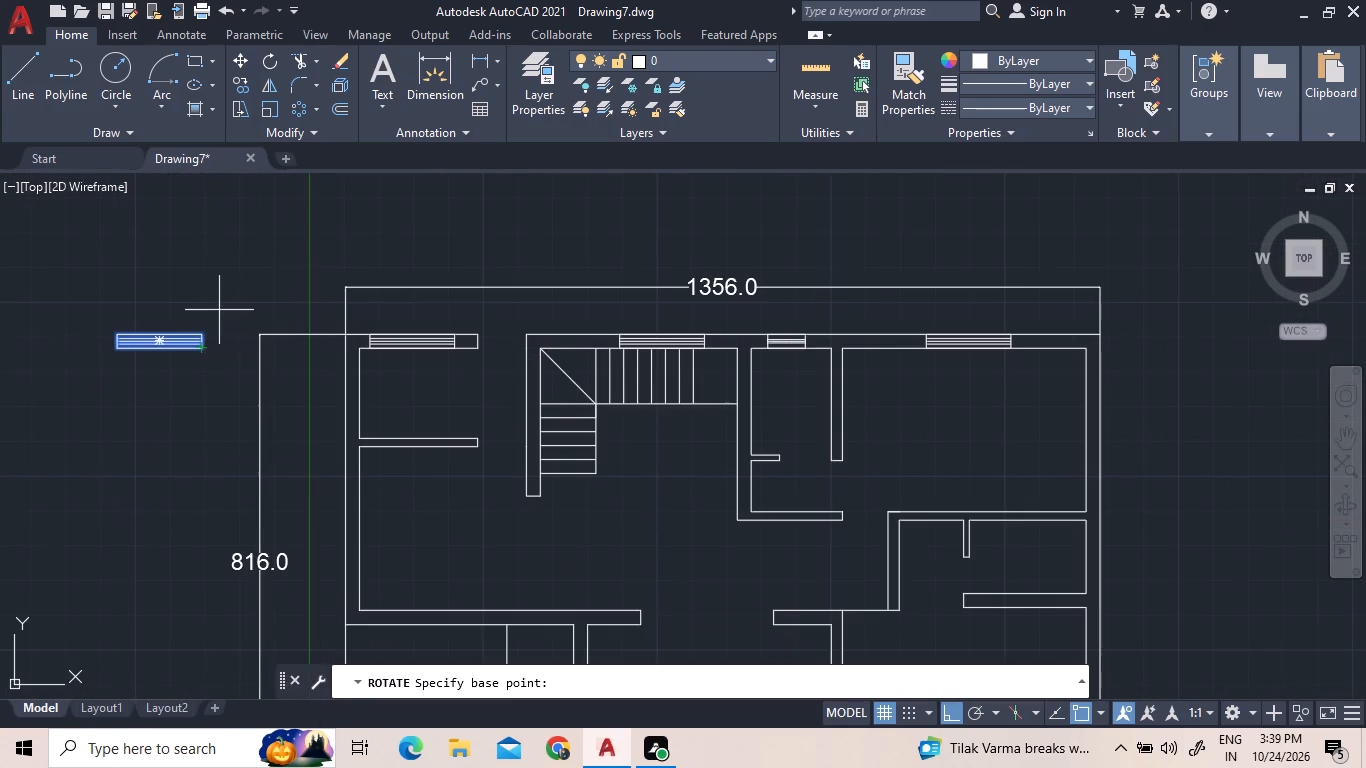
{"action": "left_click", "coordinate": [205, 336]}
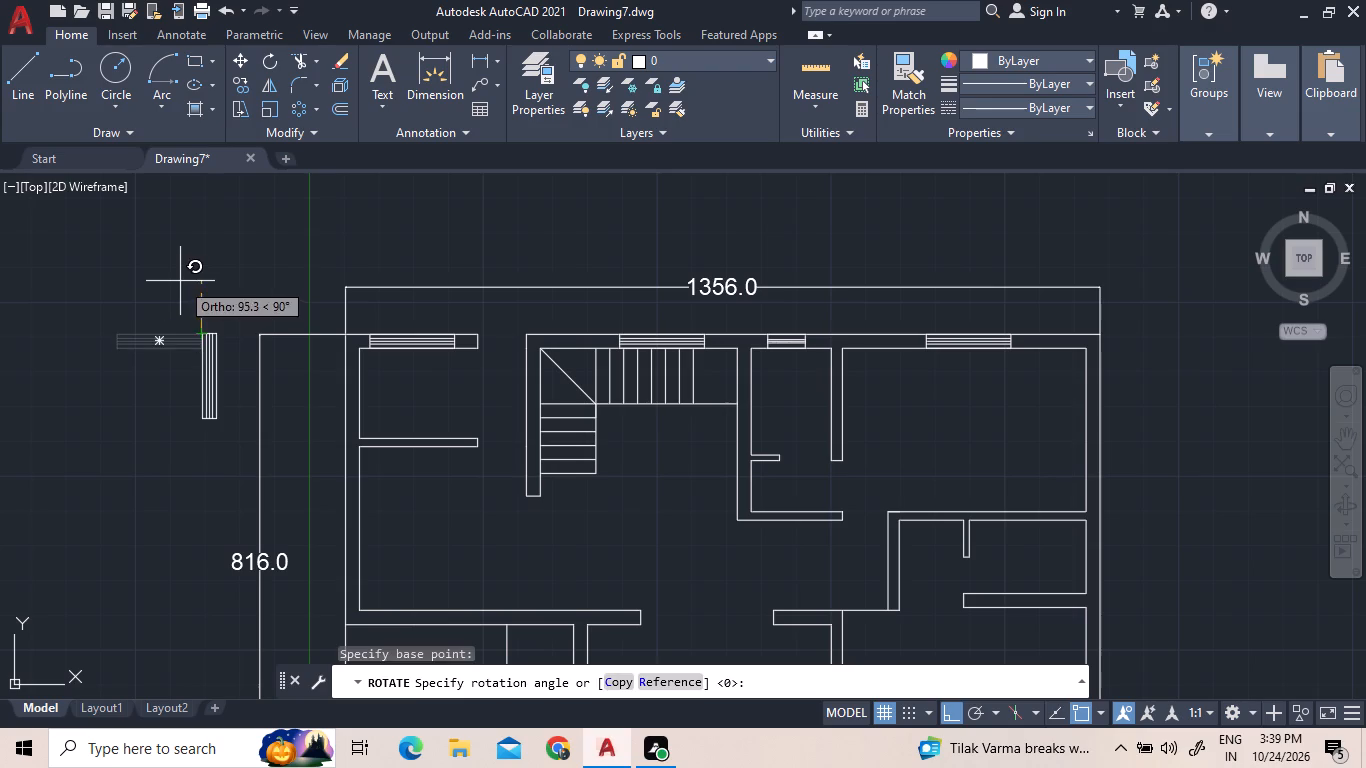
{"action": "left_click", "coordinate": [180, 281]}
Move the vertical window symbol straight down, outside the west wall, to the level of the large room below the upper-left room.
{"action": "left_click", "coordinate": [223, 427]}
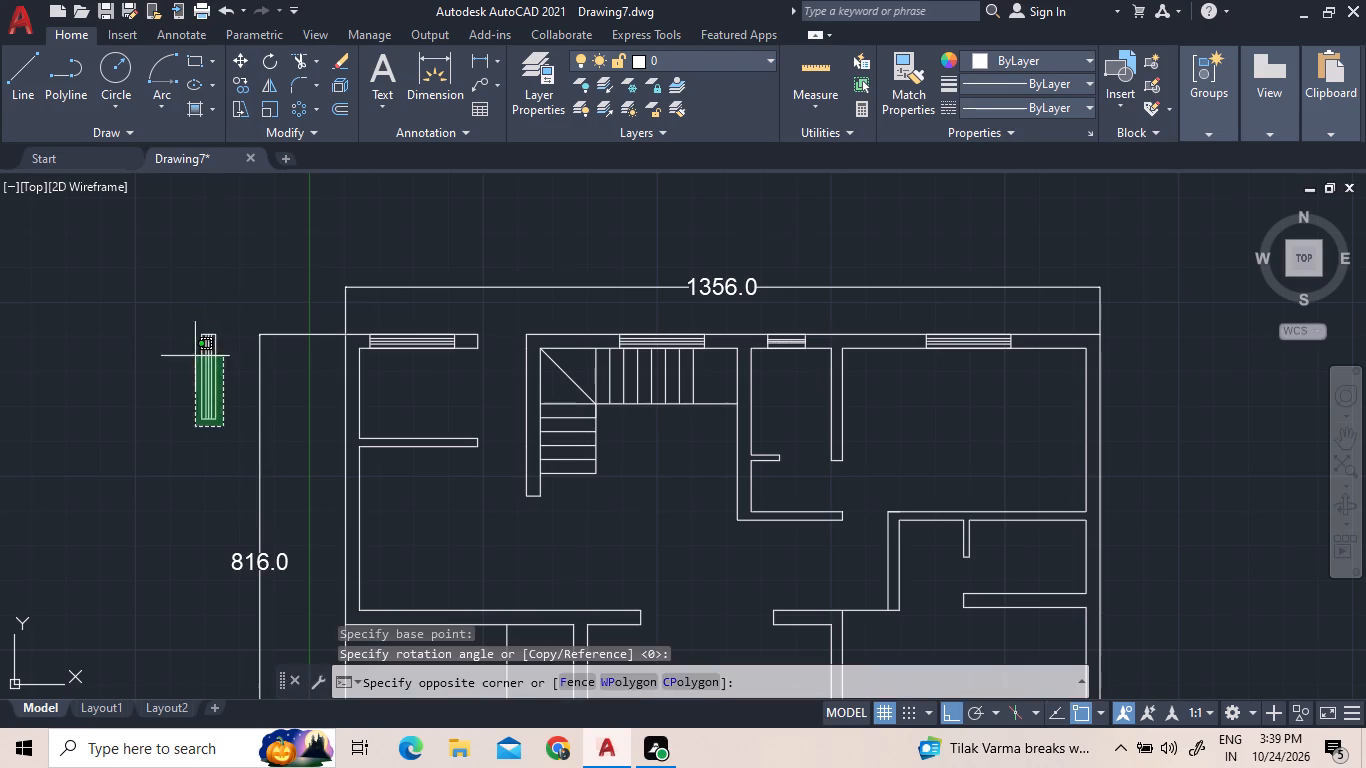
{"action": "left_click", "coordinate": [145, 277]}
{"action": "right_click", "coordinate": [145, 277]}
{"action": "left_click", "coordinate": [195, 410]}
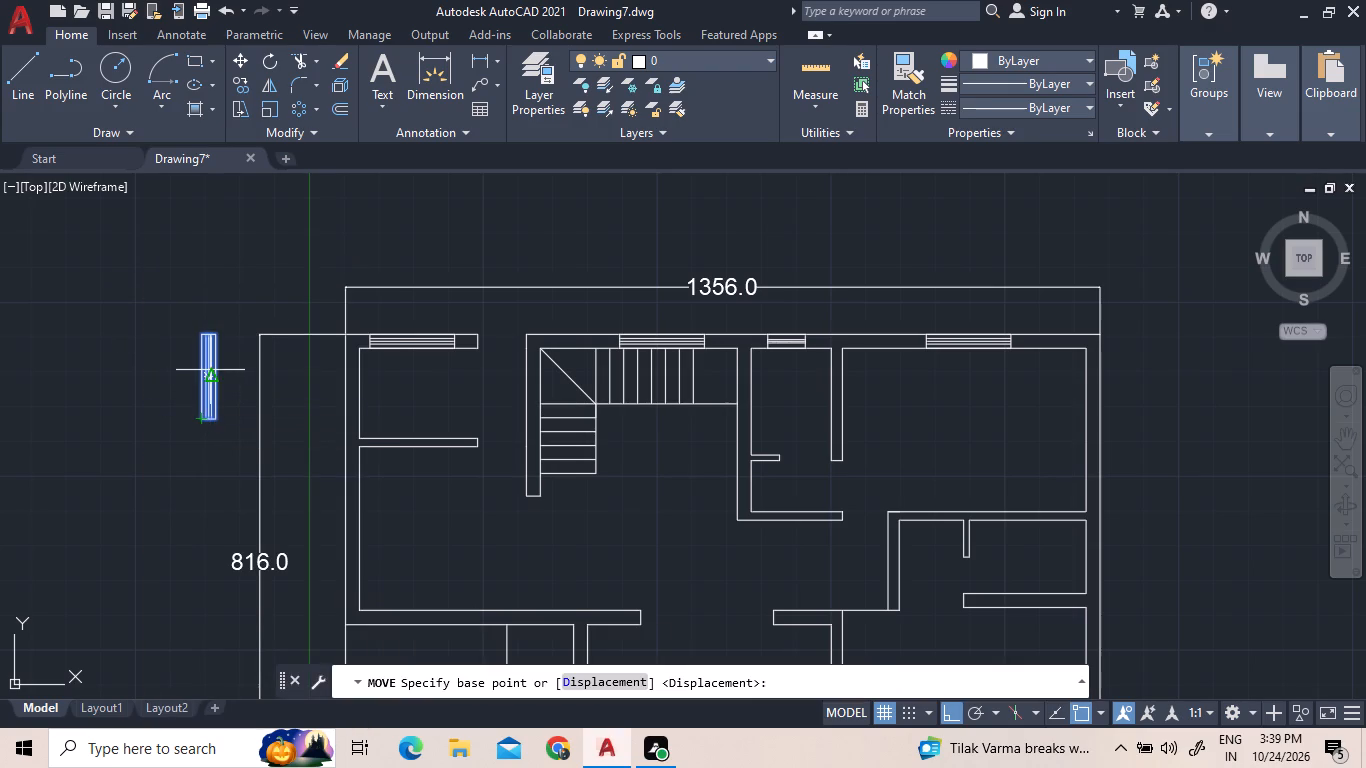
{"action": "left_click", "coordinate": [211, 380]}
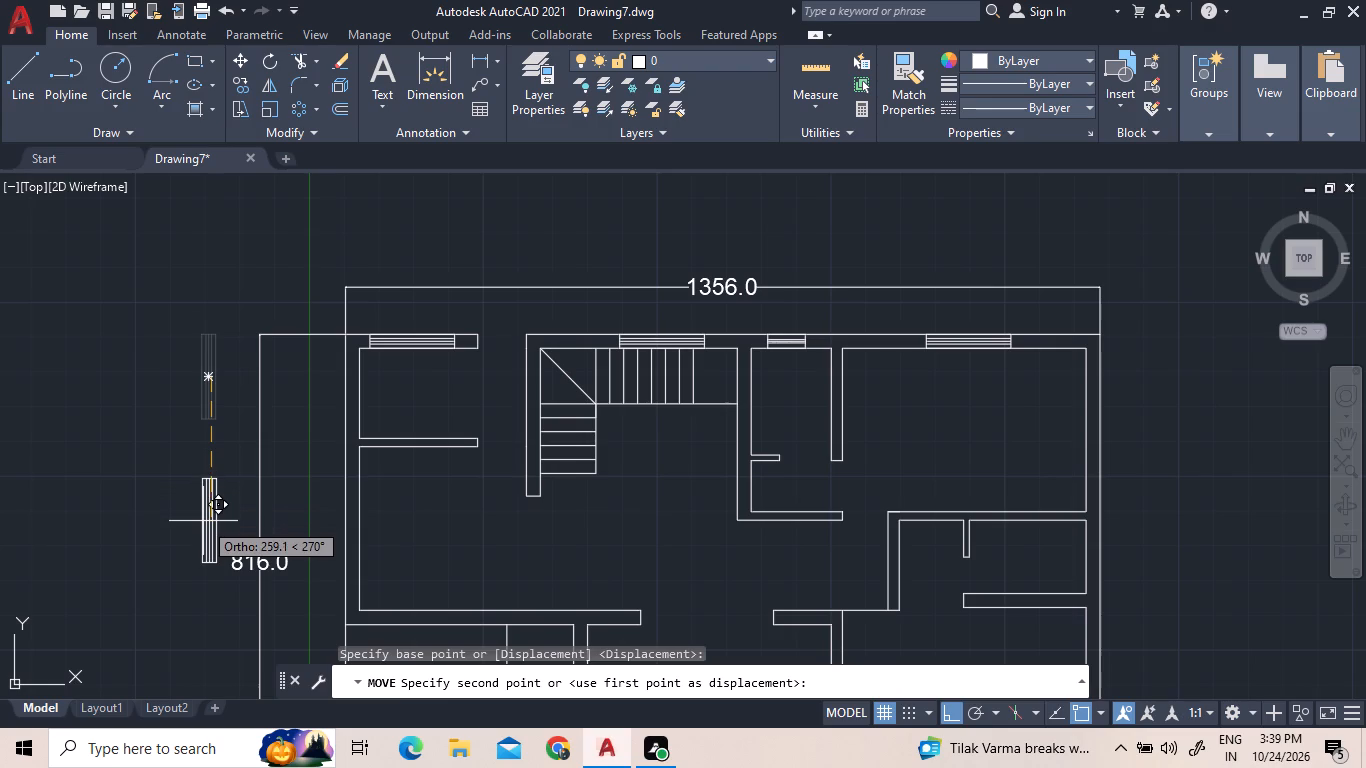
{"action": "left_click", "coordinate": [188, 538]}
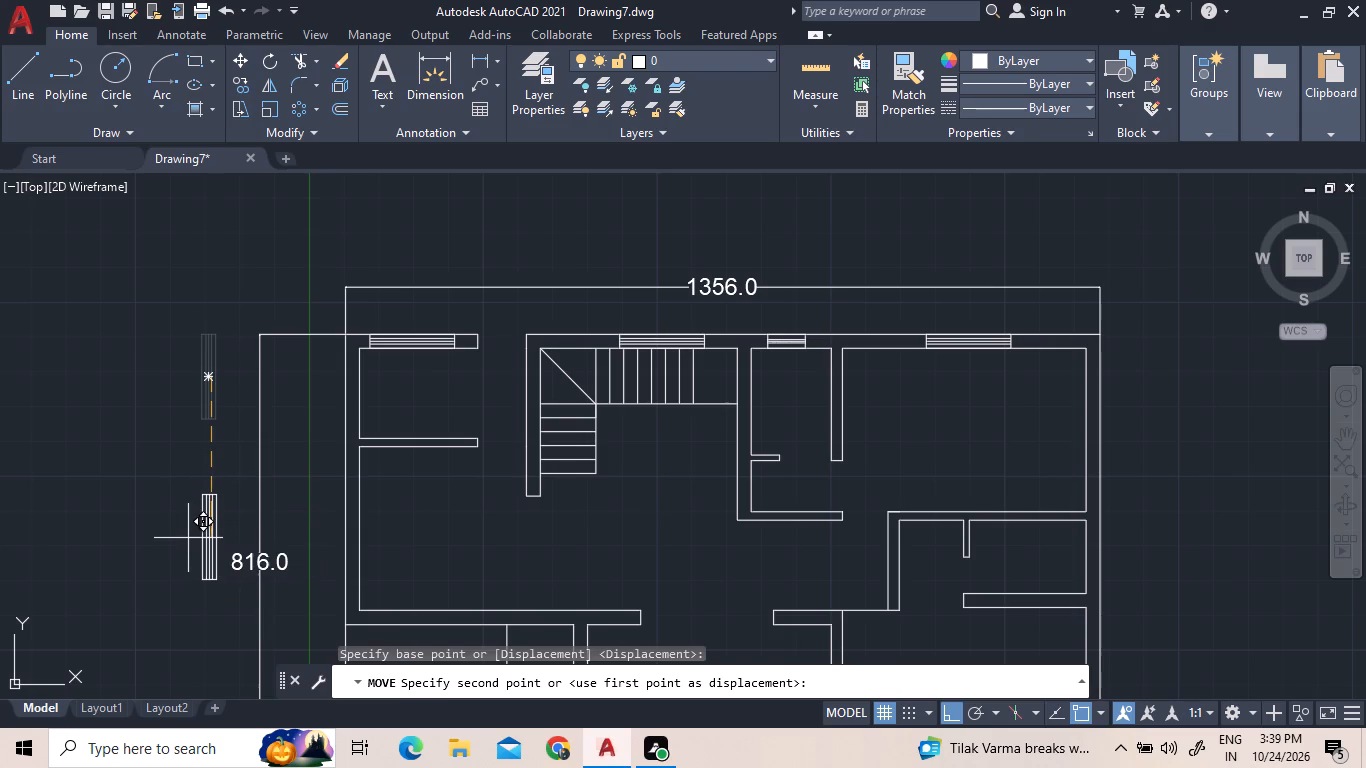
Move the vertical window symbol horizontally by its centre into the thickness of the west wall, beside the large room.
{"action": "left_click", "coordinate": [223, 586]}
{"action": "left_click", "coordinate": [188, 472]}
{"action": "right_click", "coordinate": [188, 472]}
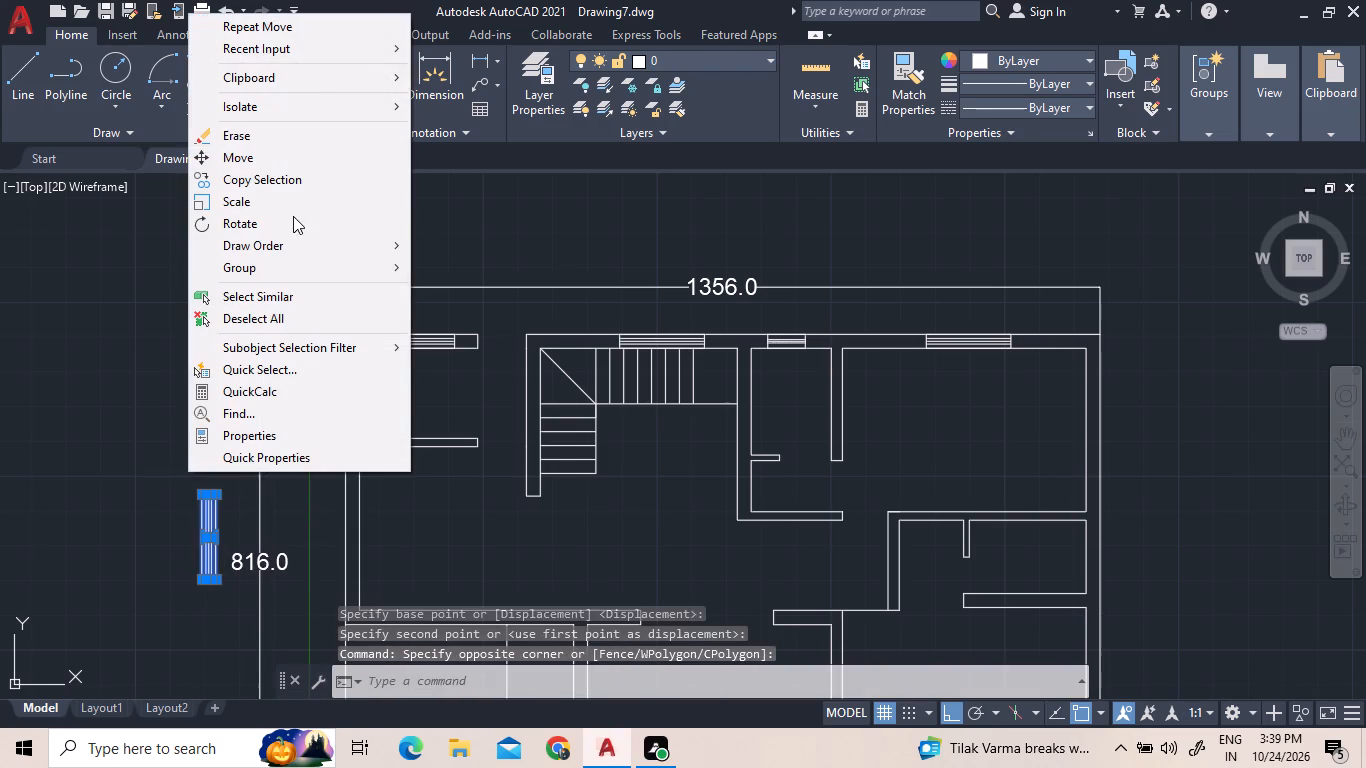
{"action": "left_click", "coordinate": [277, 159]}
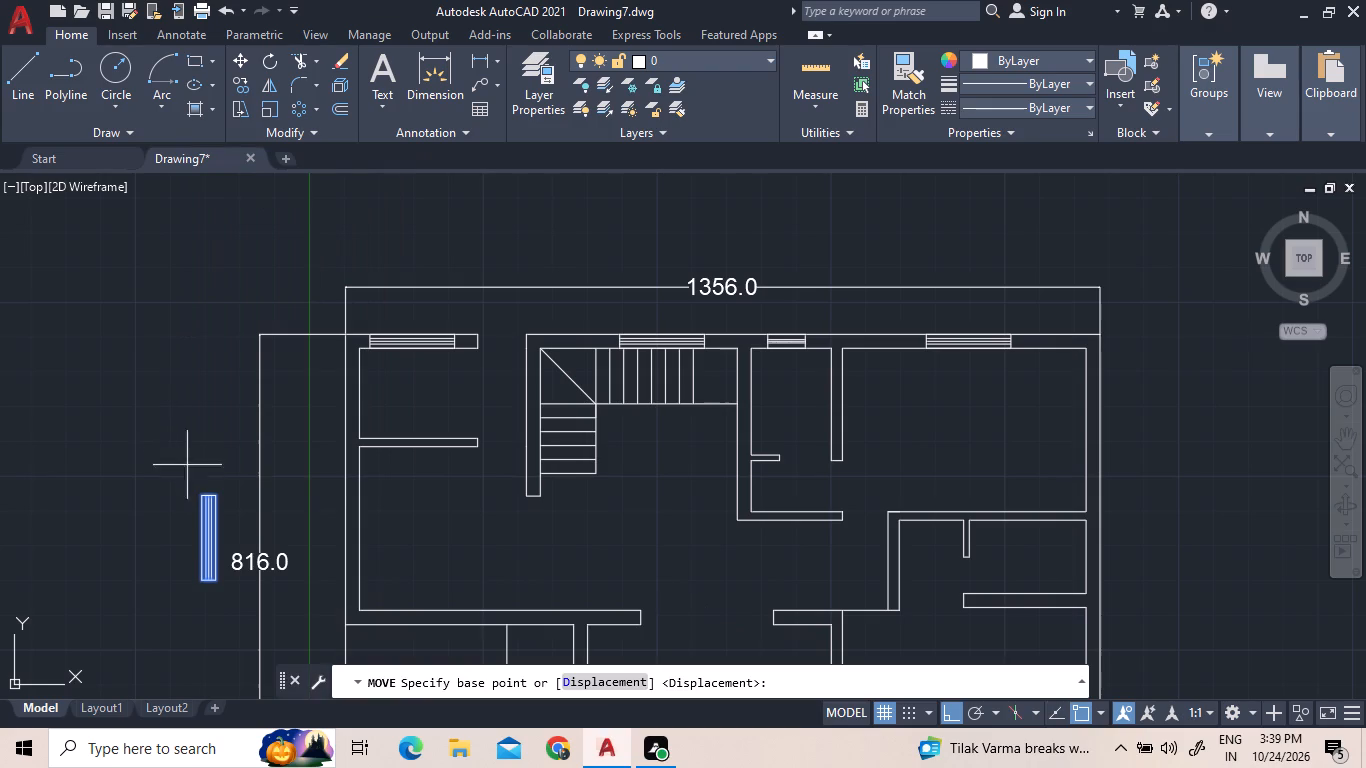
{"action": "scroll", "coordinate": [224, 553], "scroll_direction": "up", "scroll_amount": 2}
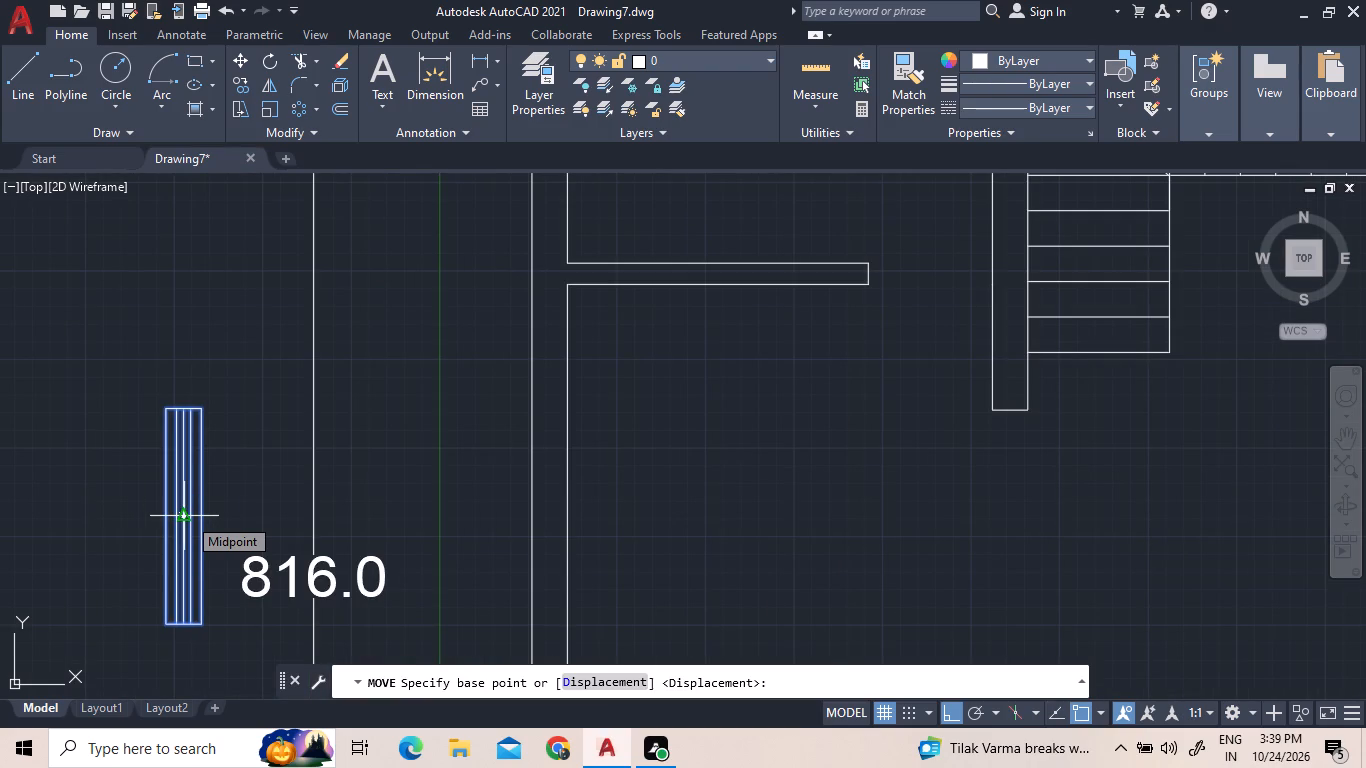
{"action": "left_click", "coordinate": [187, 516]}
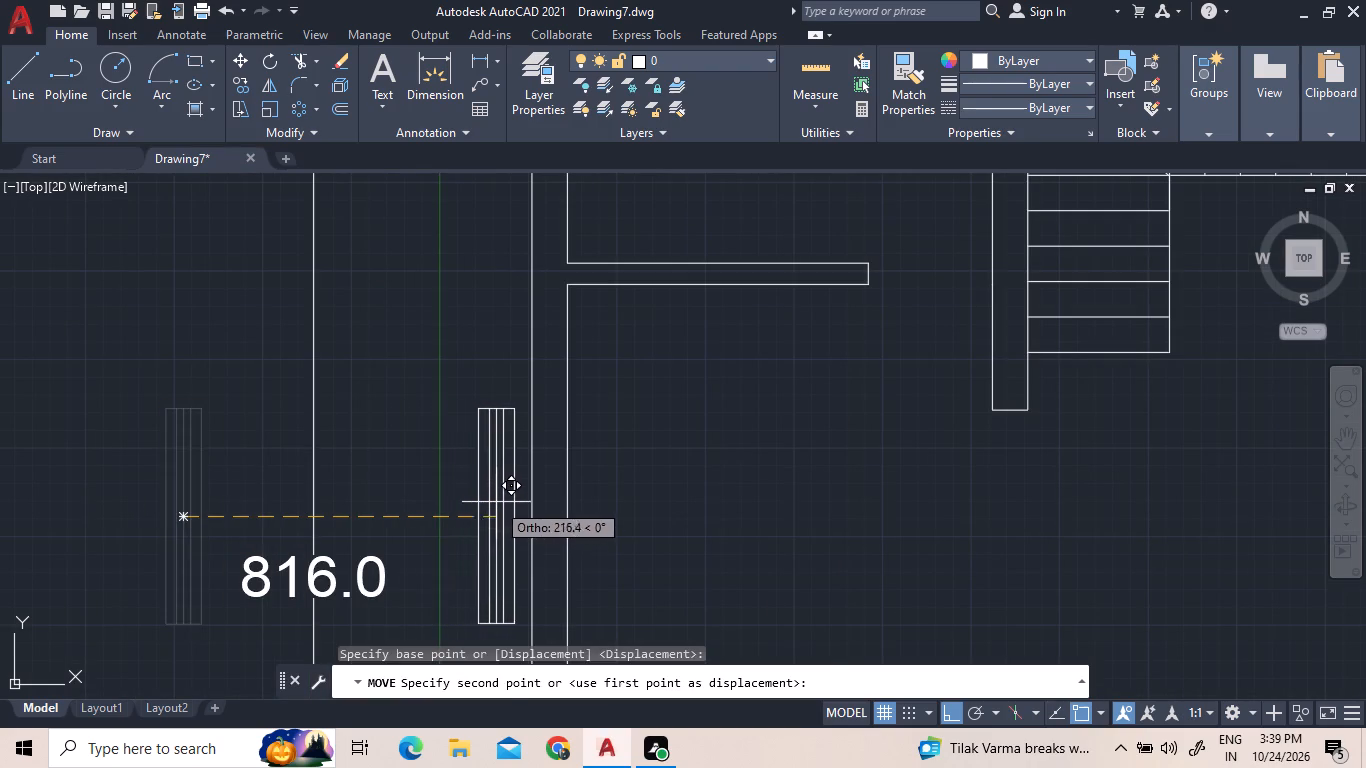
{"action": "scroll", "coordinate": [589, 484], "scroll_direction": "up", "scroll_amount": 1}
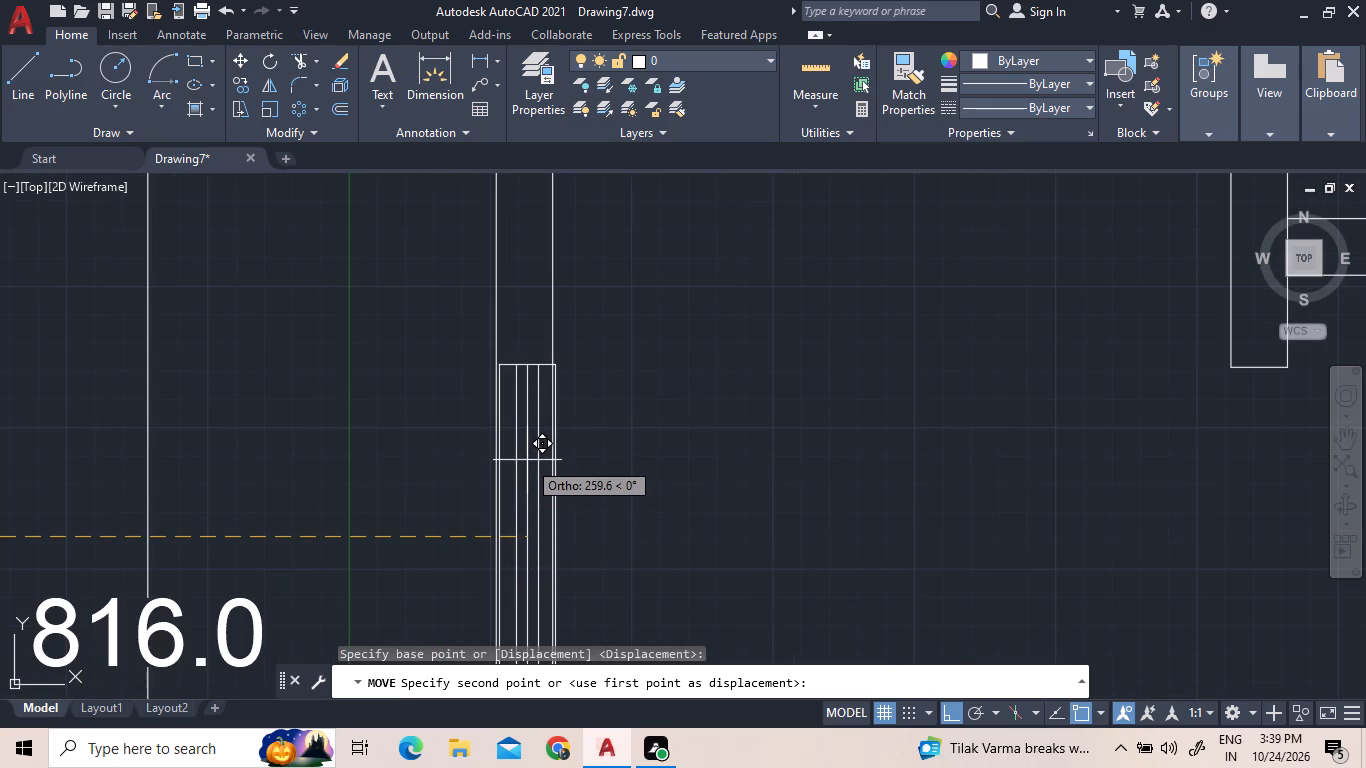
{"action": "left_click", "coordinate": [524, 460]}
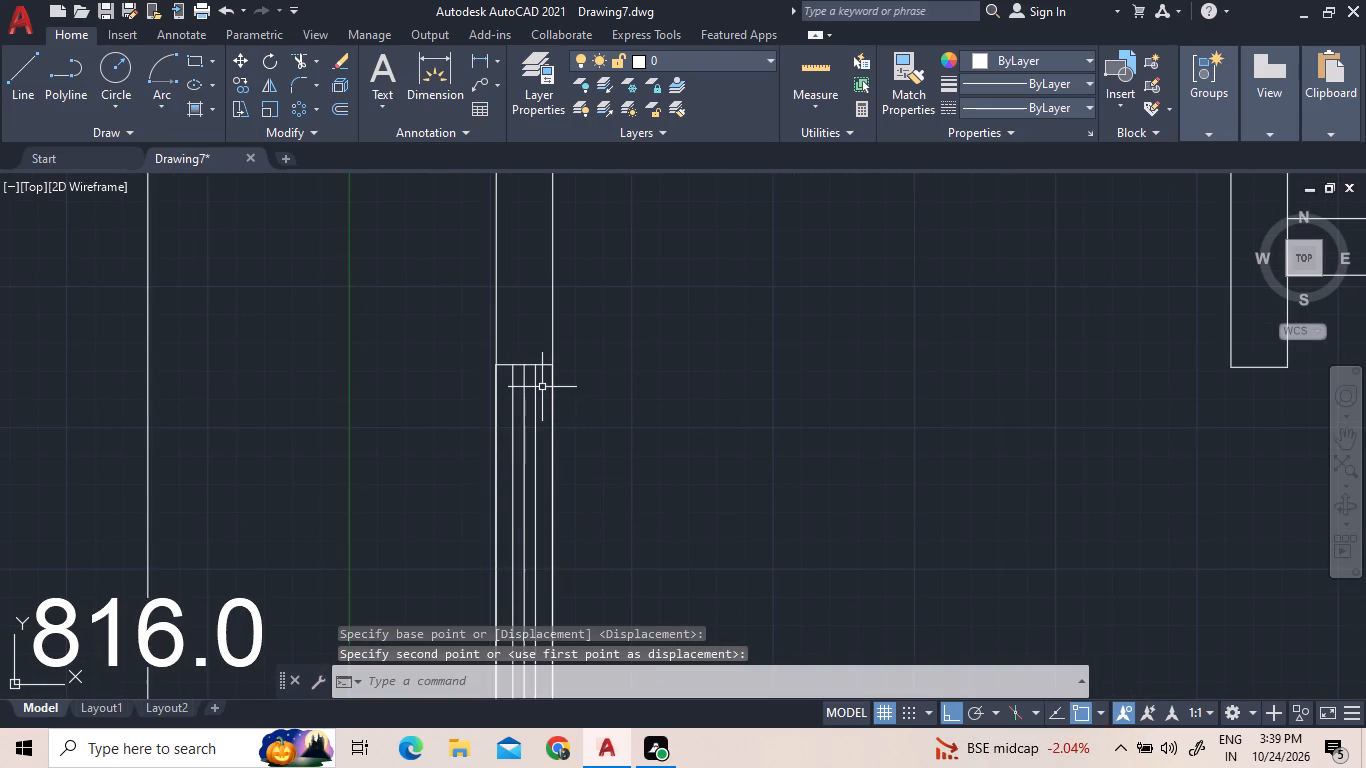
Draw a window rectangle across the south wall's thickness, near the west end of the lower middle room.
{"action": "scroll", "coordinate": [519, 364], "scroll_direction": "down", "scroll_amount": 2}
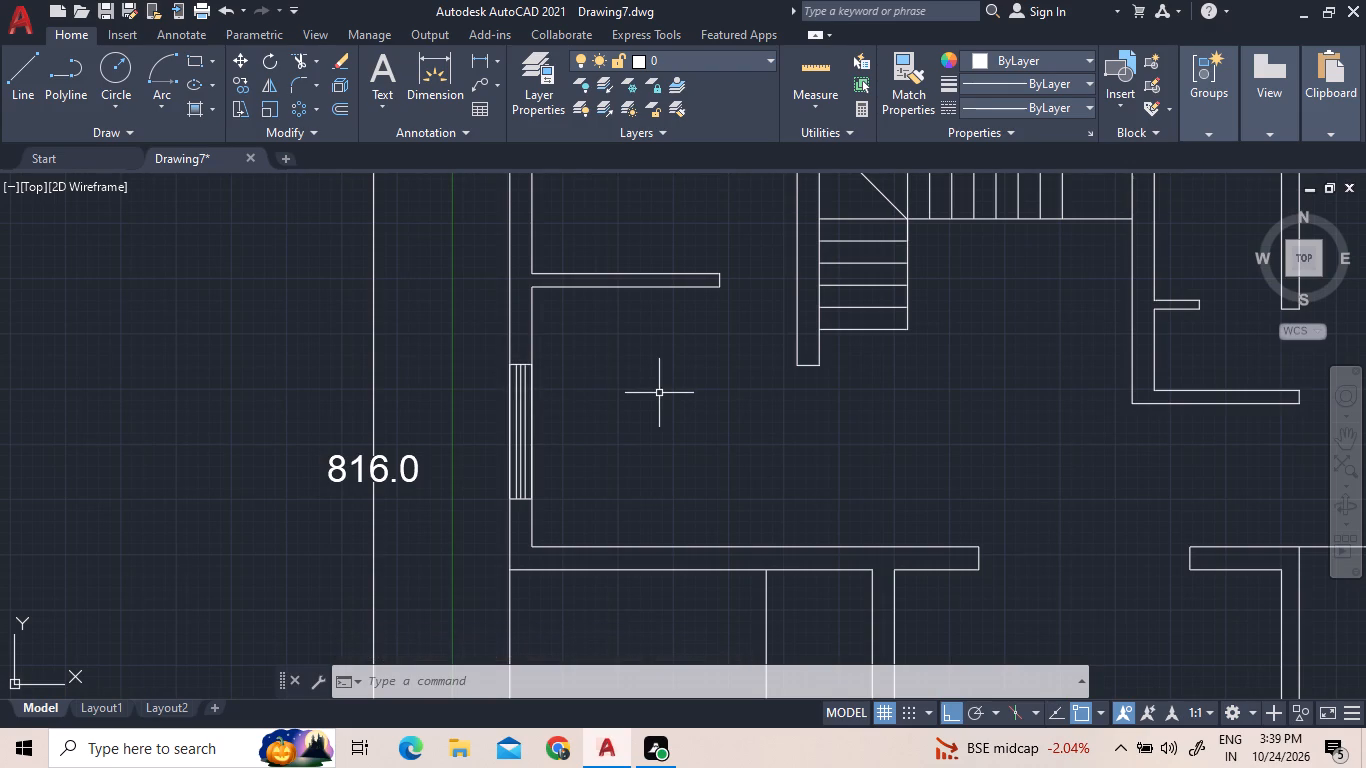
{"action": "scroll", "coordinate": [649, 432], "scroll_direction": "down", "scroll_amount": 2}
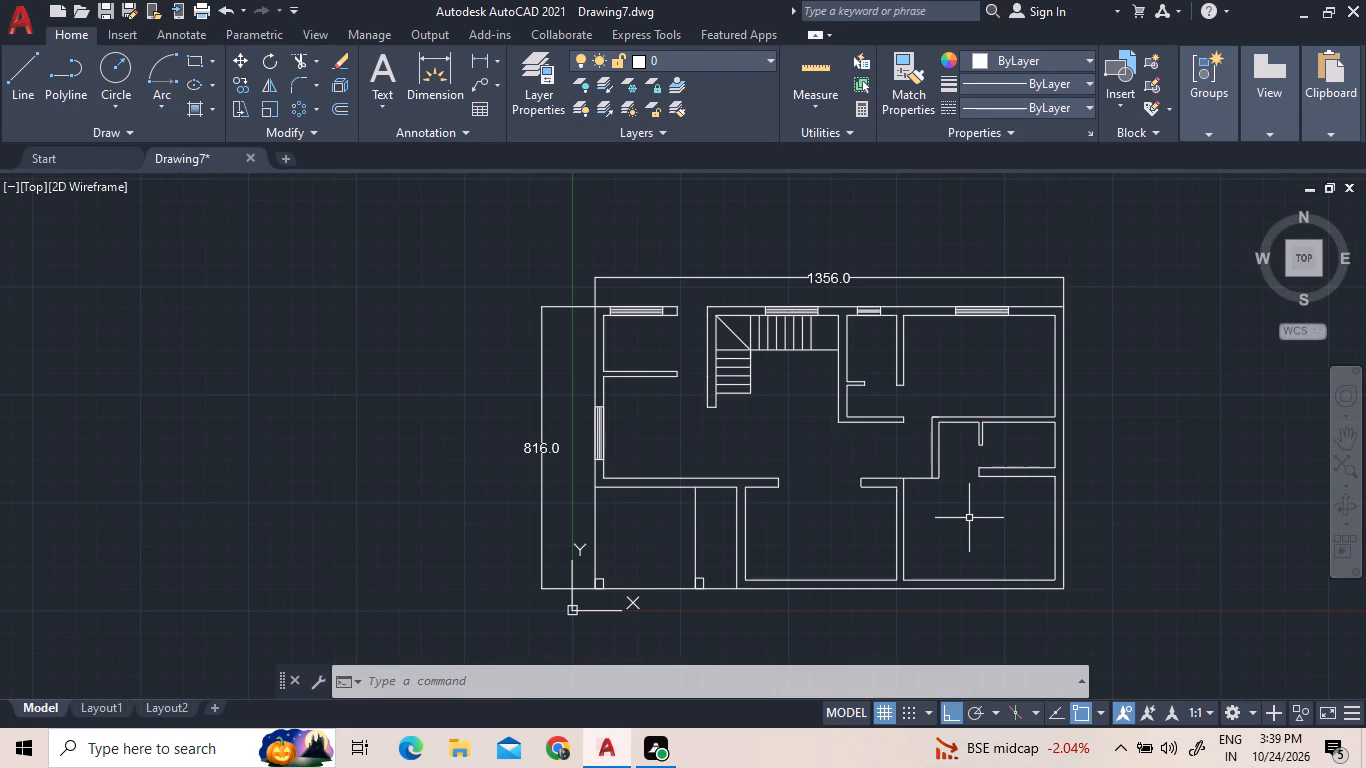
{"action": "middle_click_drag", "start_coordinate": [1007, 534], "coordinate": [643, 544]}
{"action": "scroll", "coordinate": [648, 544], "scroll_direction": "down", "scroll_amount": 1}
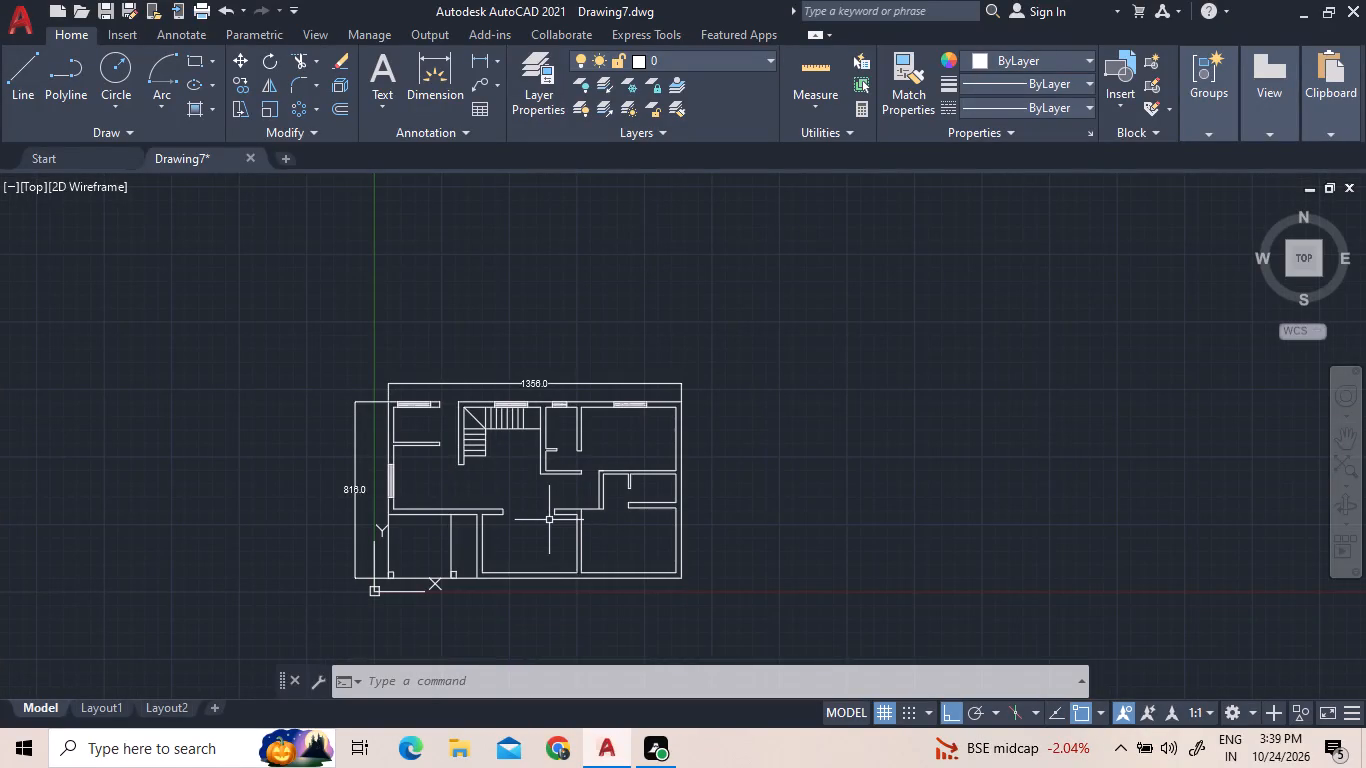
{"action": "scroll", "coordinate": [552, 543], "scroll_direction": "up", "scroll_amount": 2}
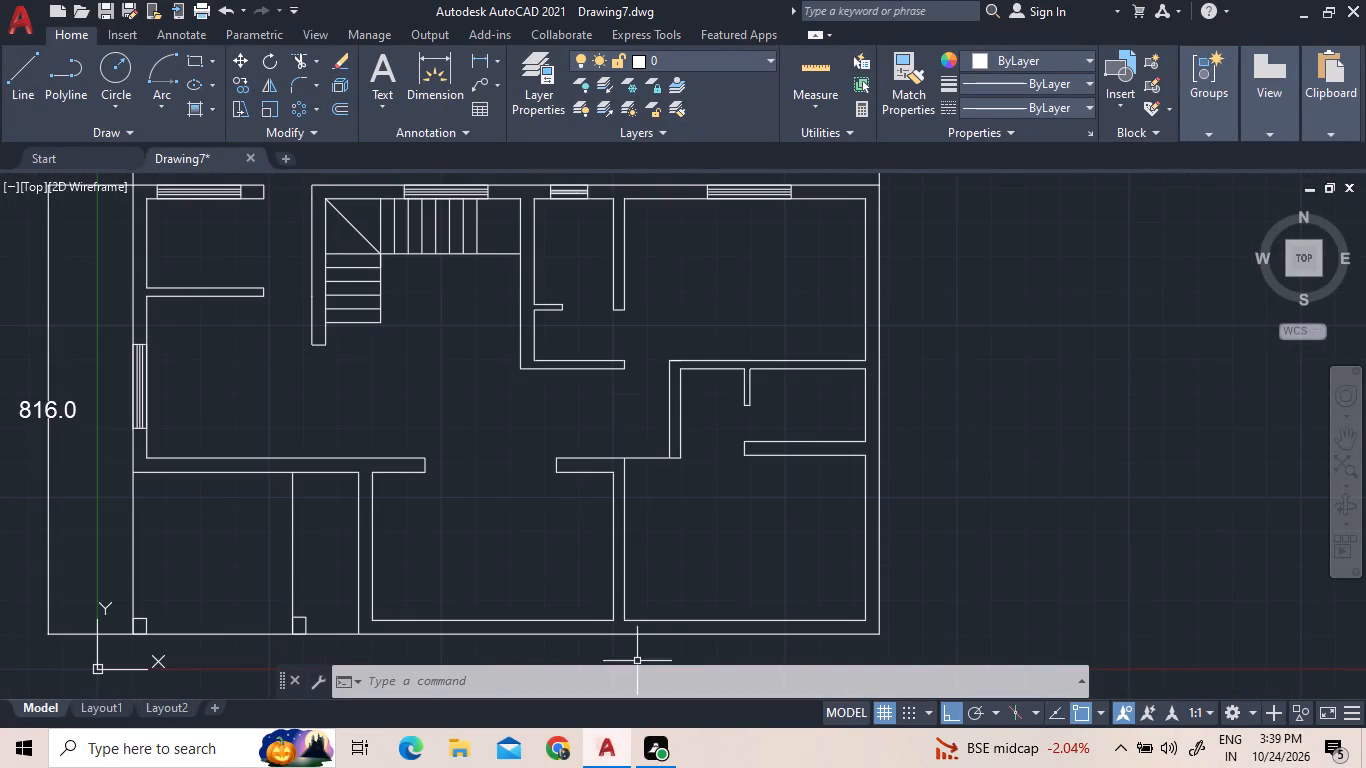
{"action": "middle_click_drag", "start_coordinate": [636, 662], "coordinate": [577, 591]}
{"action": "scroll", "coordinate": [573, 591], "scroll_direction": "up", "scroll_amount": 1}
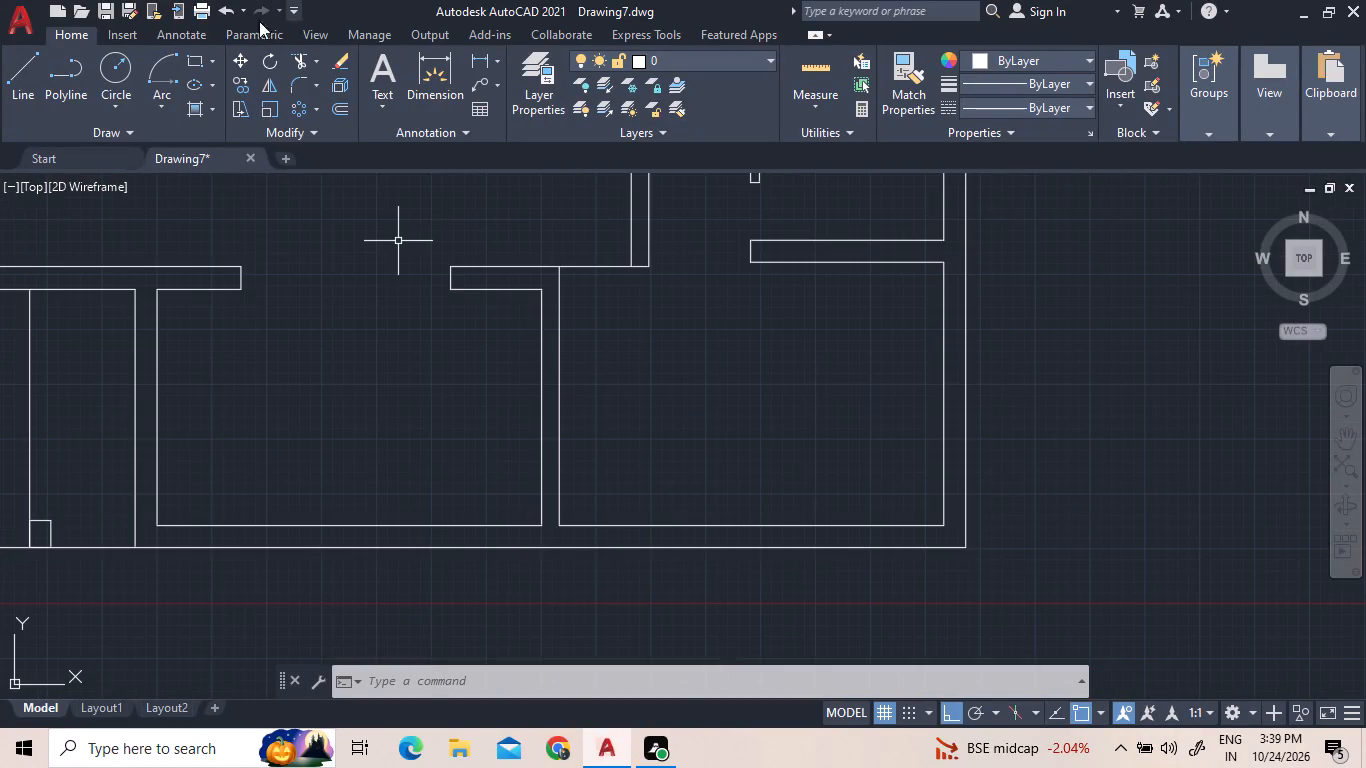
{"action": "left_click", "coordinate": [187, 62]}
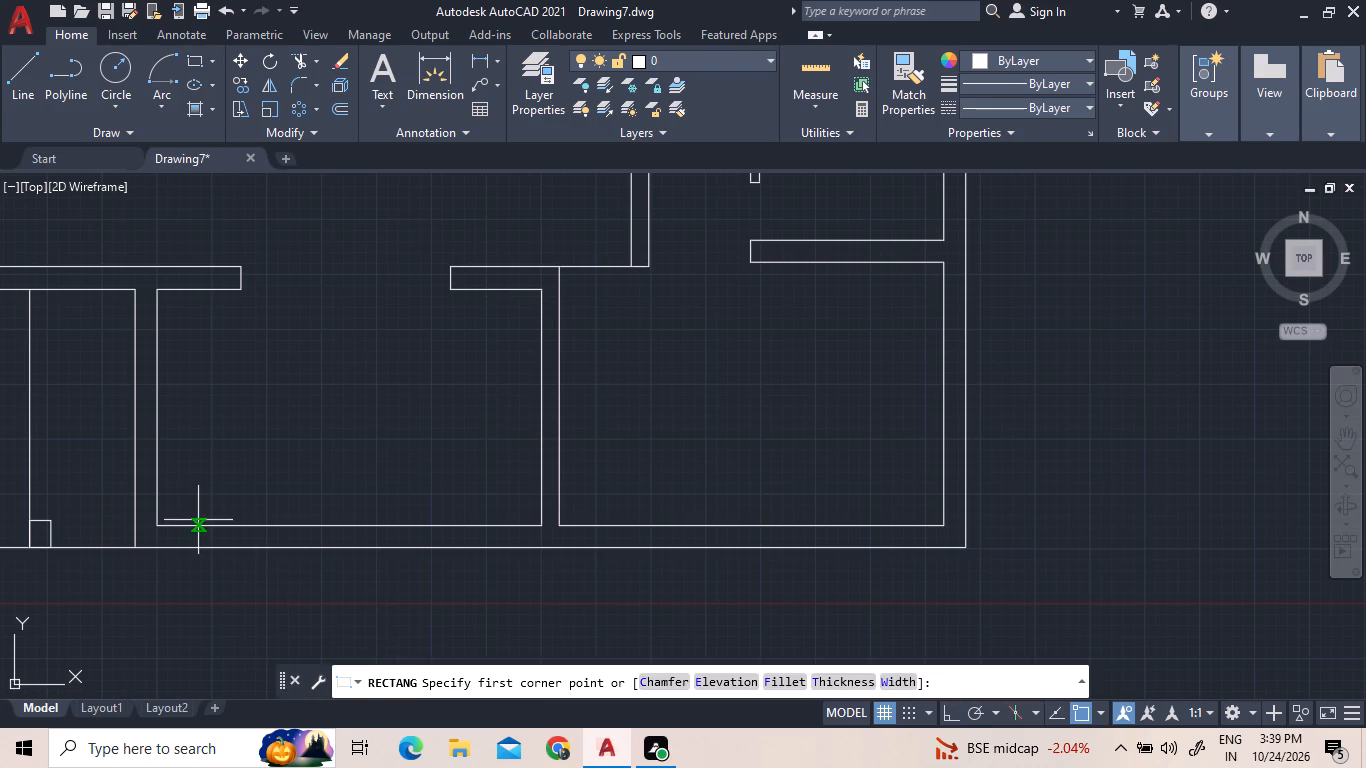
{"action": "scroll", "coordinate": [198, 520], "scroll_direction": "up", "scroll_amount": 1}
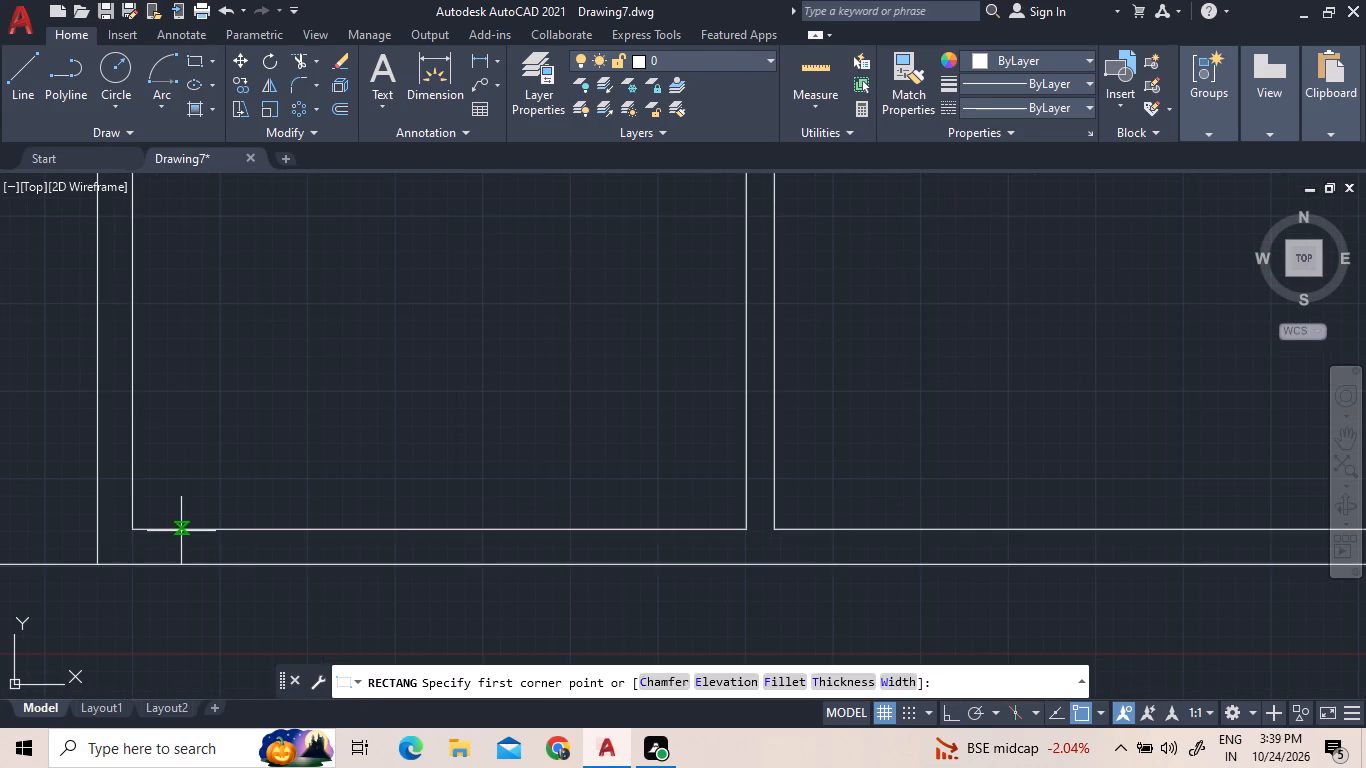
{"action": "left_click", "coordinate": [181, 531]}
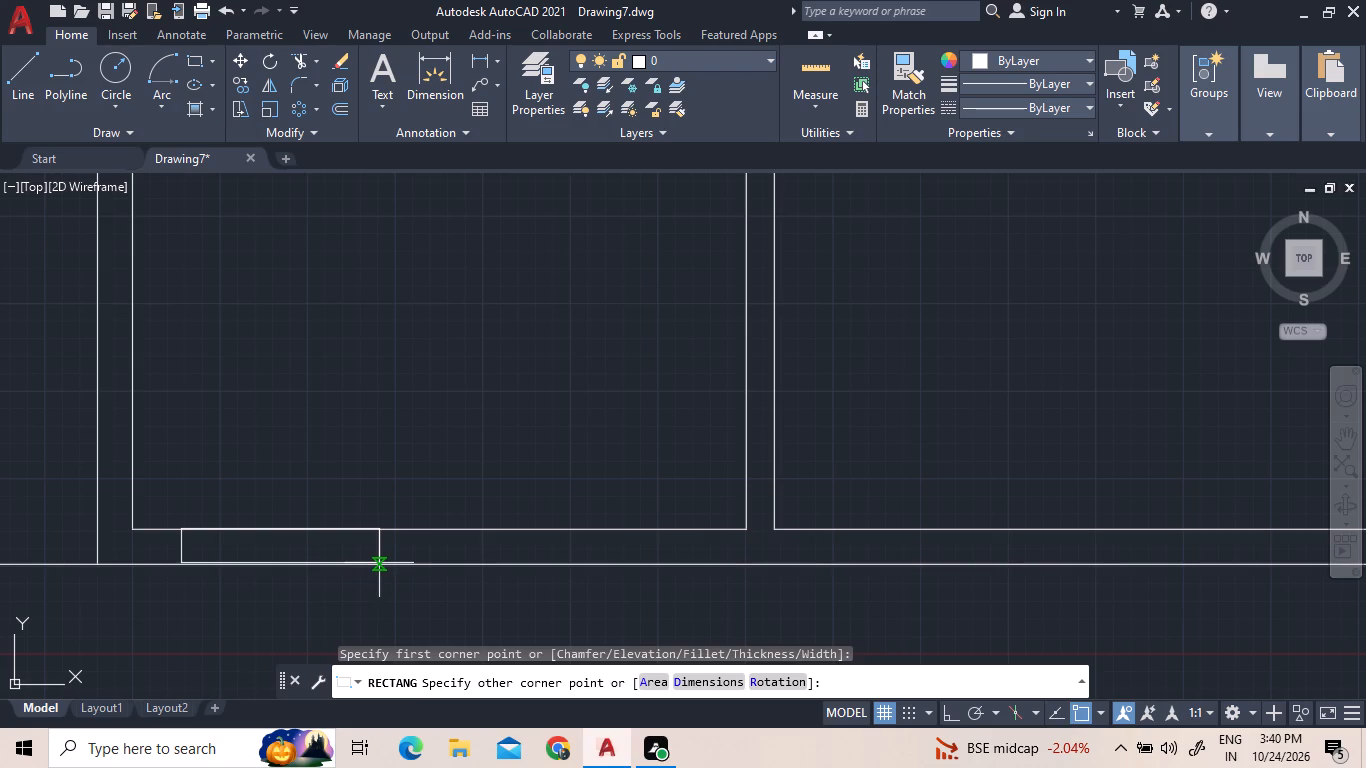
{"action": "left_click", "coordinate": [381, 565]}
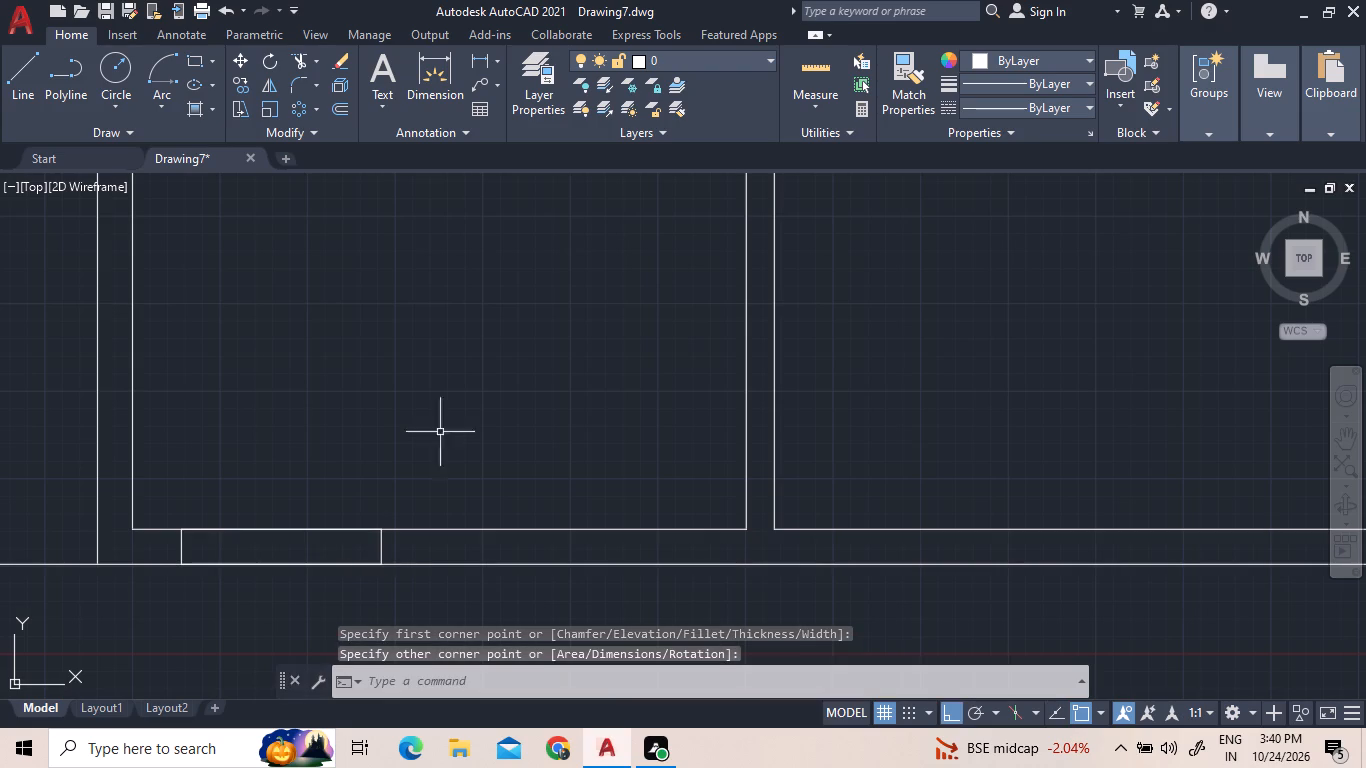
Draw a horizontal centre line between the midpoints of the new south-wall window rectangle's short sides.
{"action": "left_click", "coordinate": [26, 92]}
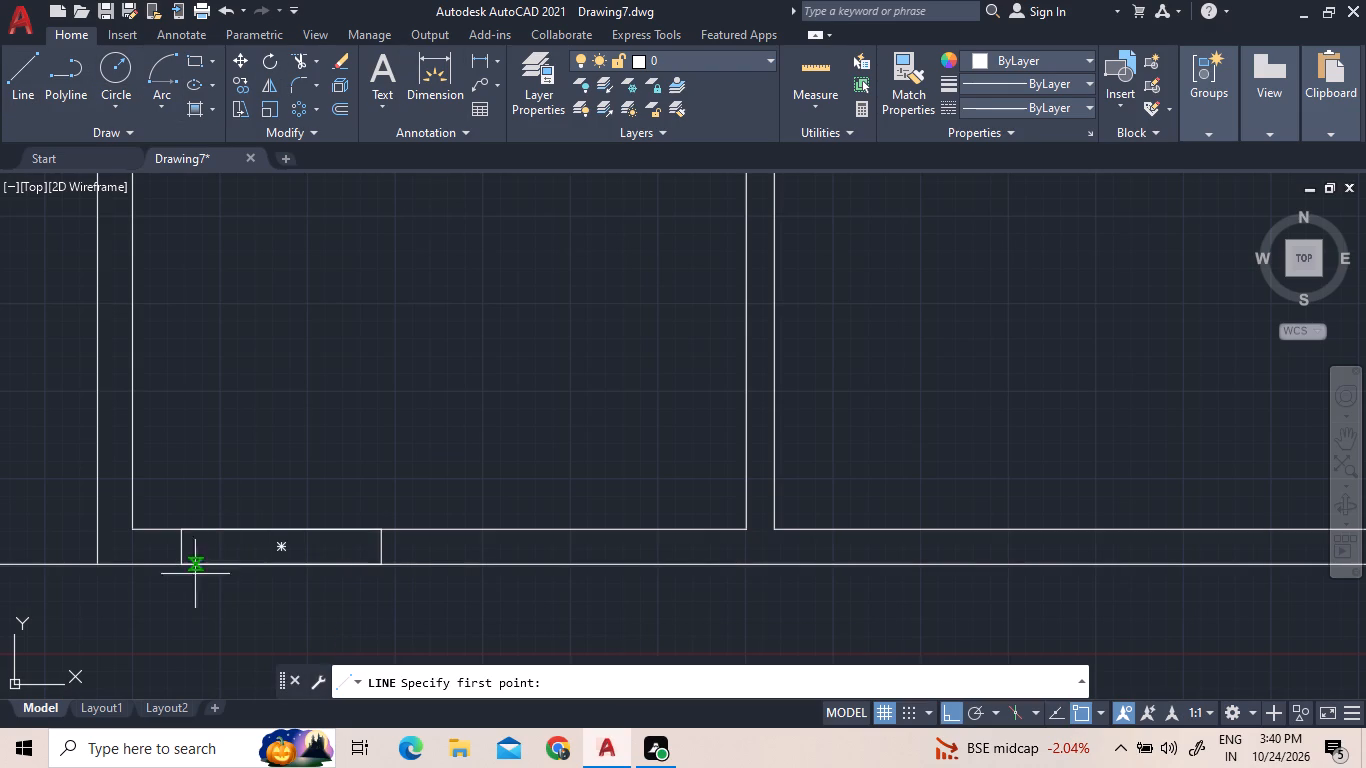
{"action": "left_click", "coordinate": [181, 551]}
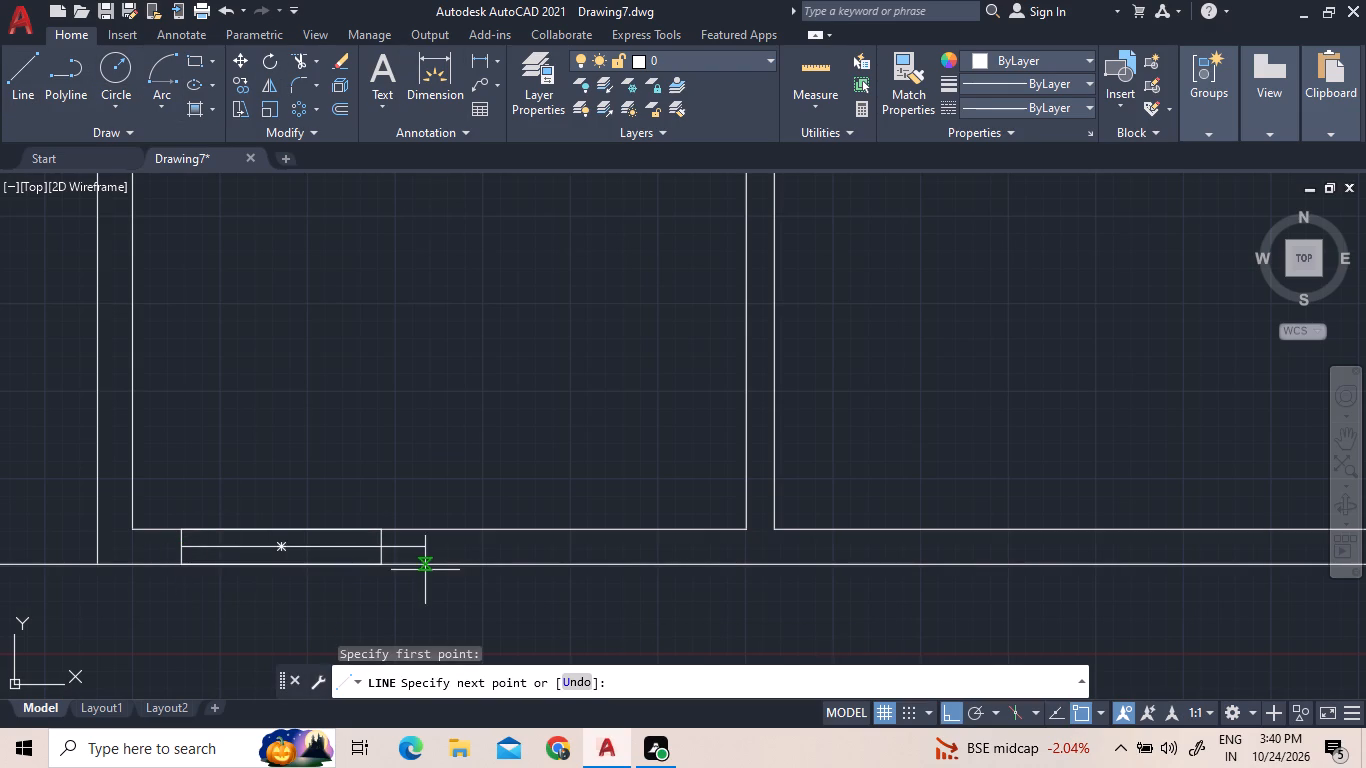
{"action": "left_click", "coordinate": [377, 547]}
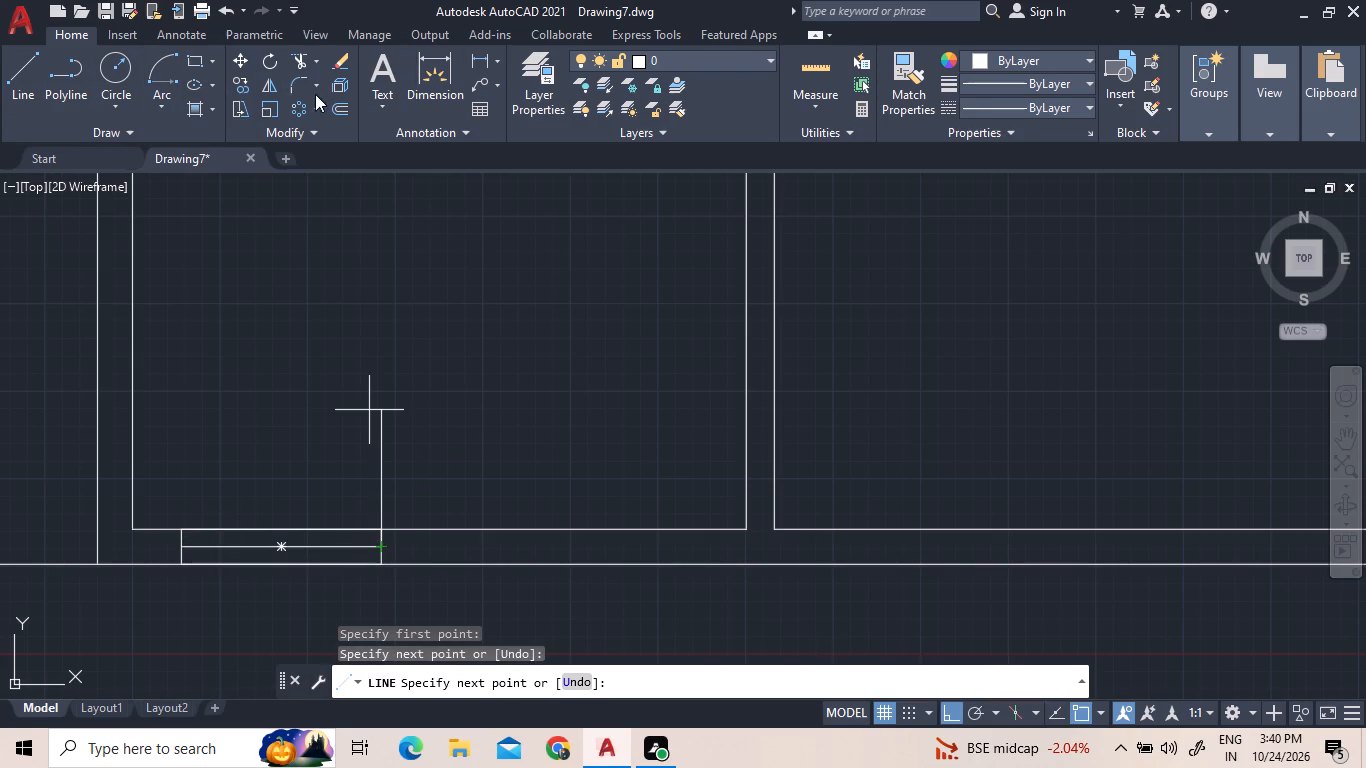
Offset the south-wall window's centre line by 2 to both sides.
{"action": "left_click", "coordinate": [341, 101]}
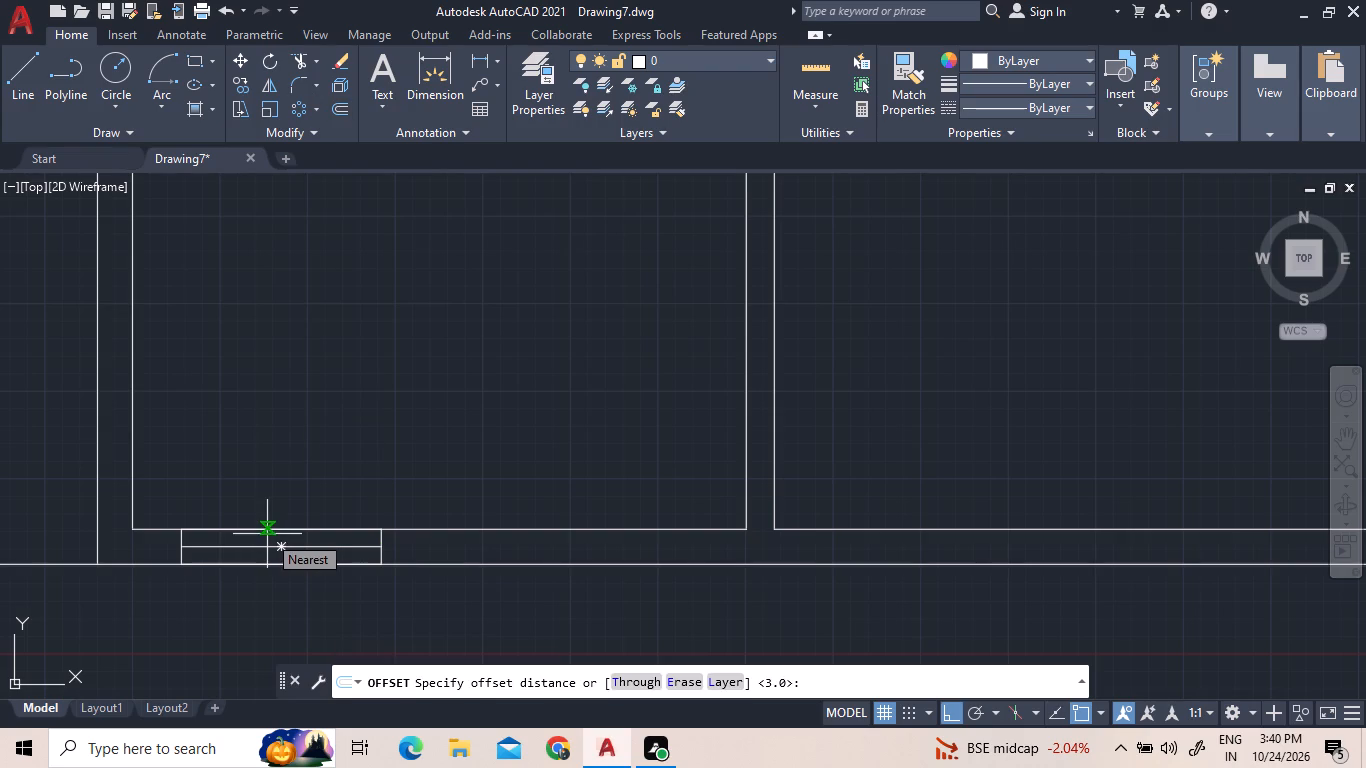
{"action": "key", "text": "2"}
{"action": "key", "text": "Return"}
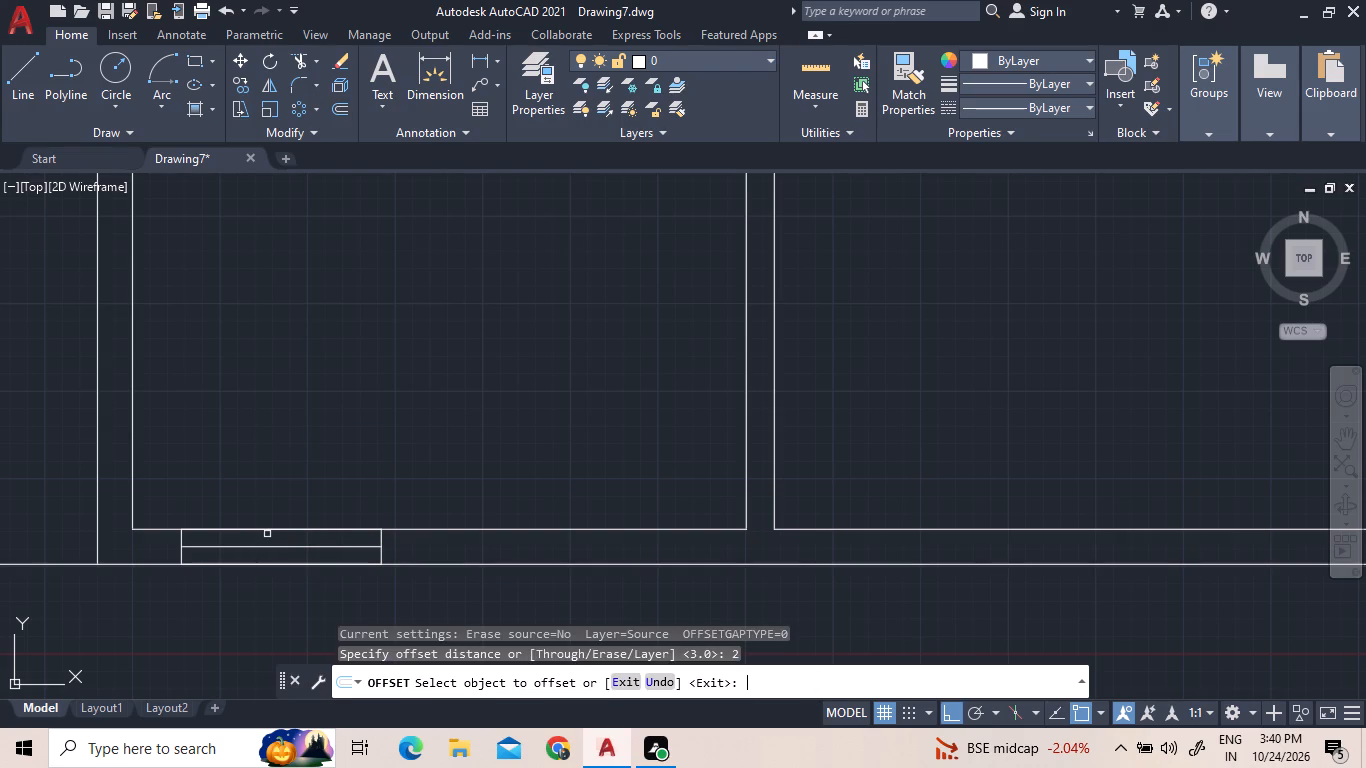
{"action": "left_click", "coordinate": [265, 546]}
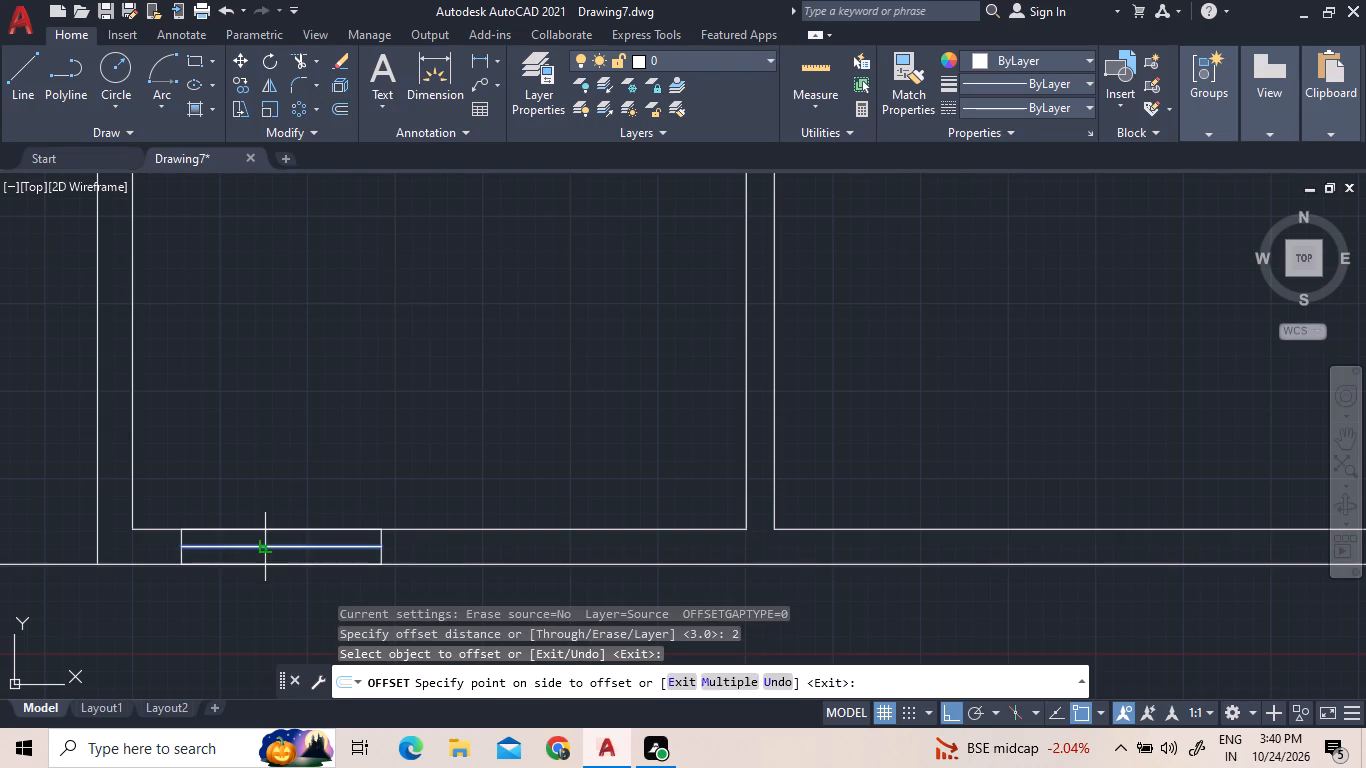
{"action": "left_click", "coordinate": [265, 538]}
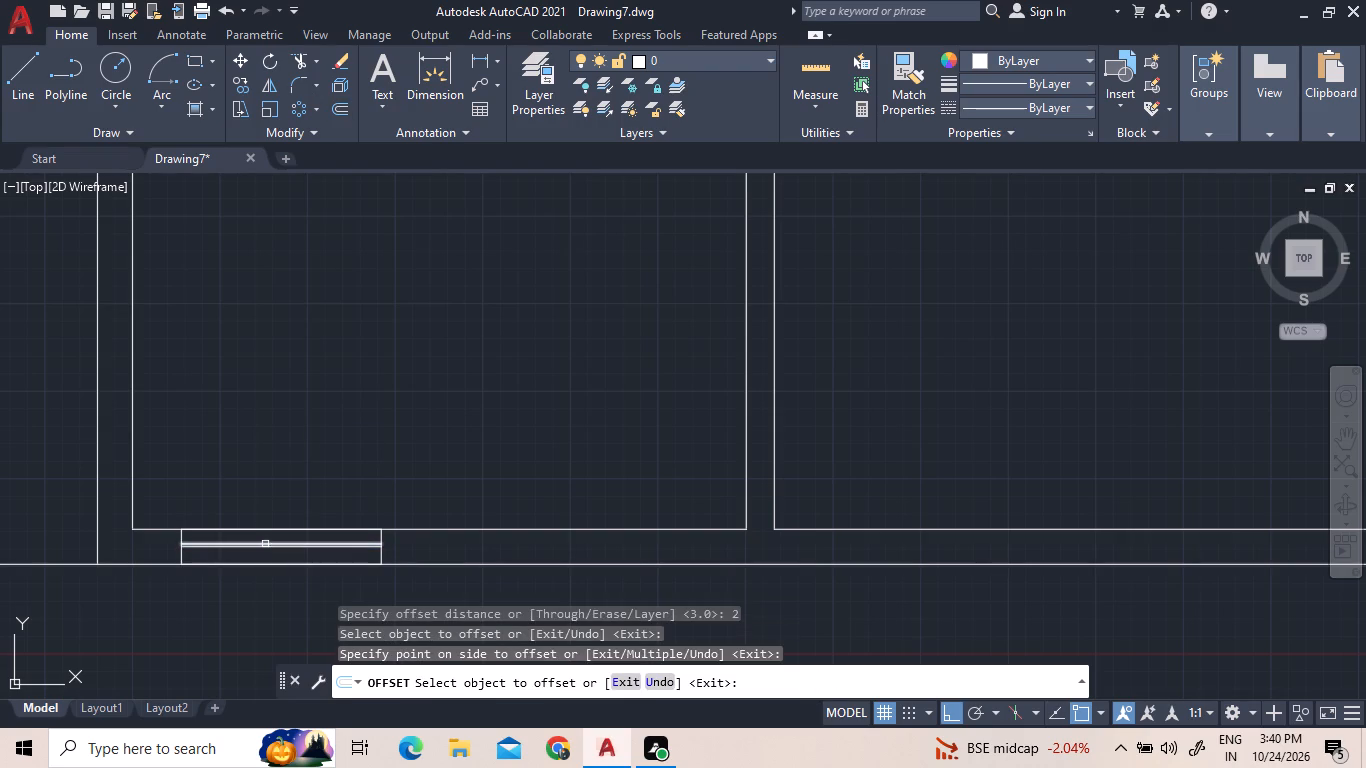
{"action": "scroll", "coordinate": [264, 544], "scroll_direction": "up", "scroll_amount": 1}
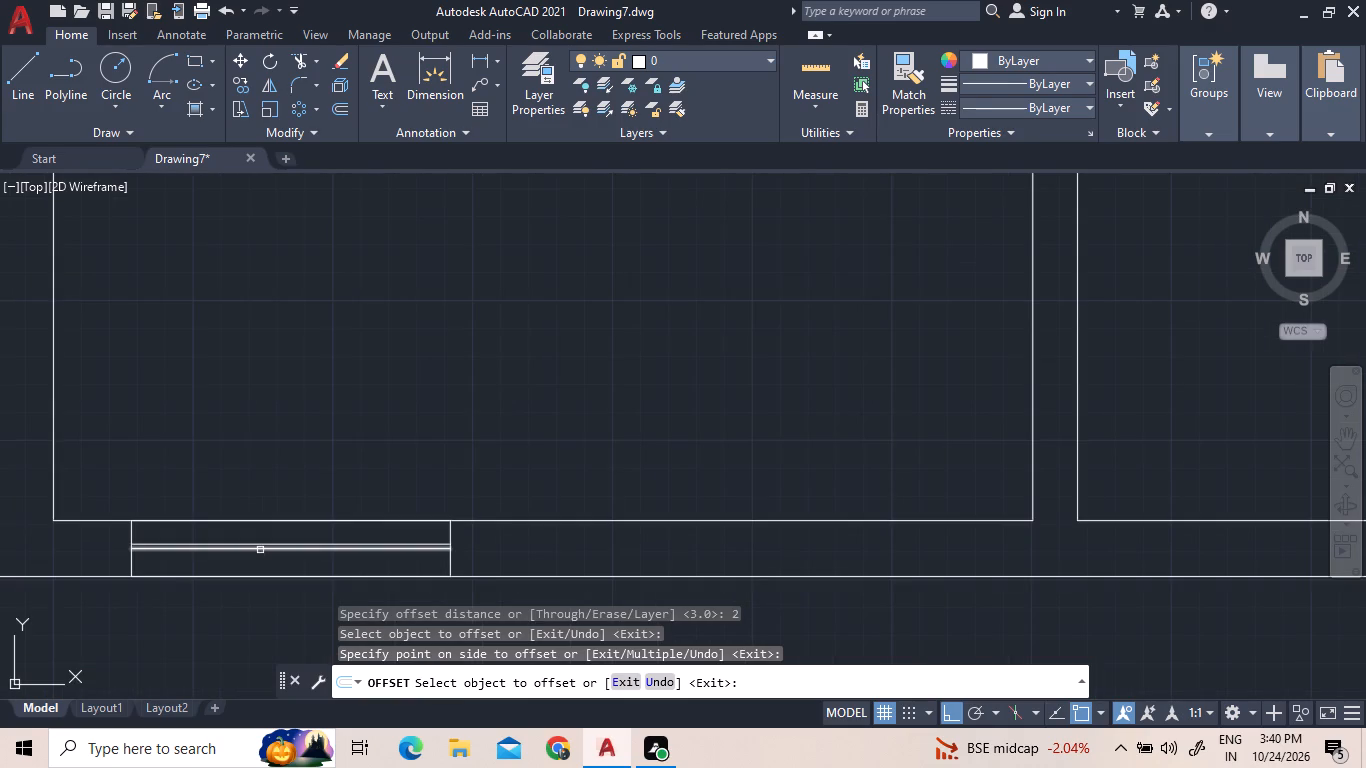
{"action": "left_click", "coordinate": [260, 549]}
{"action": "left_click", "coordinate": [260, 568]}
{"action": "right_click", "coordinate": [257, 400]}
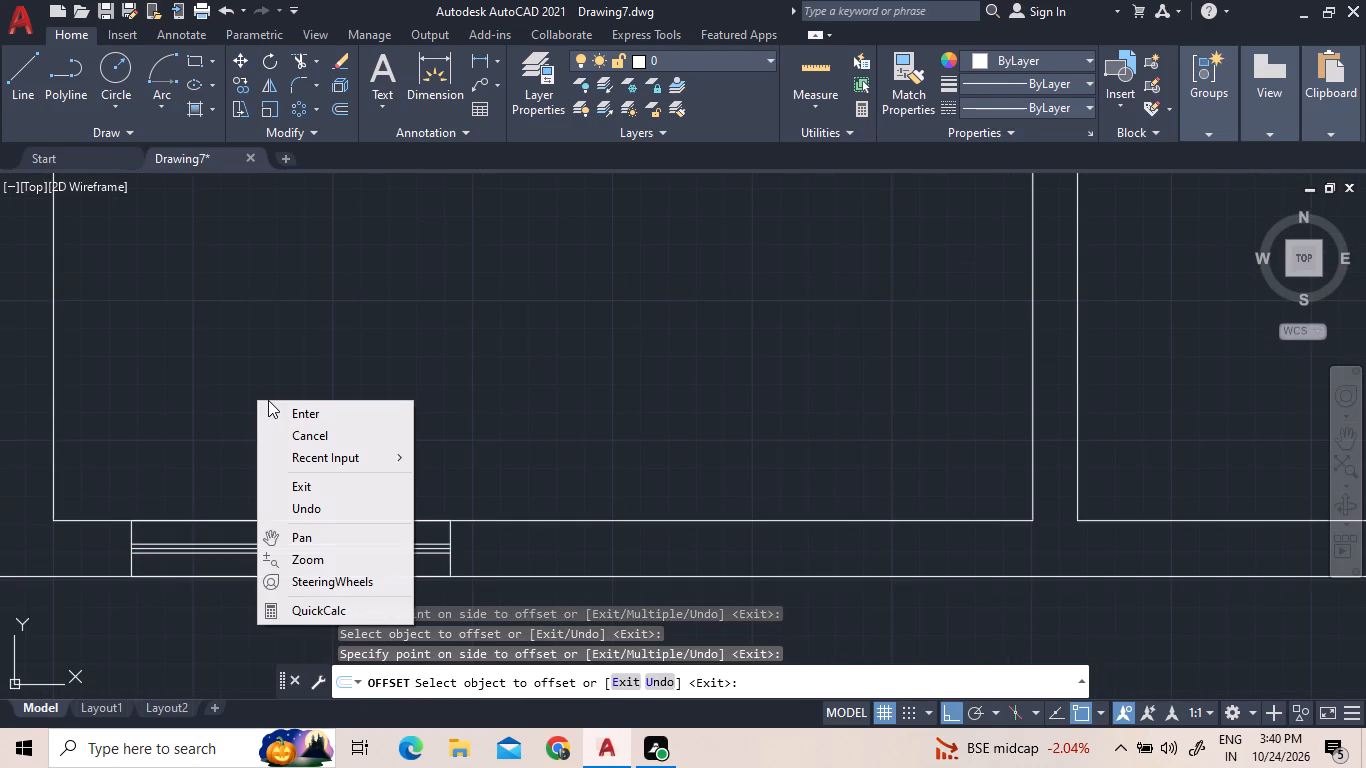
{"action": "left_click", "coordinate": [268, 400]}
{"action": "left_click", "coordinate": [274, 412]}
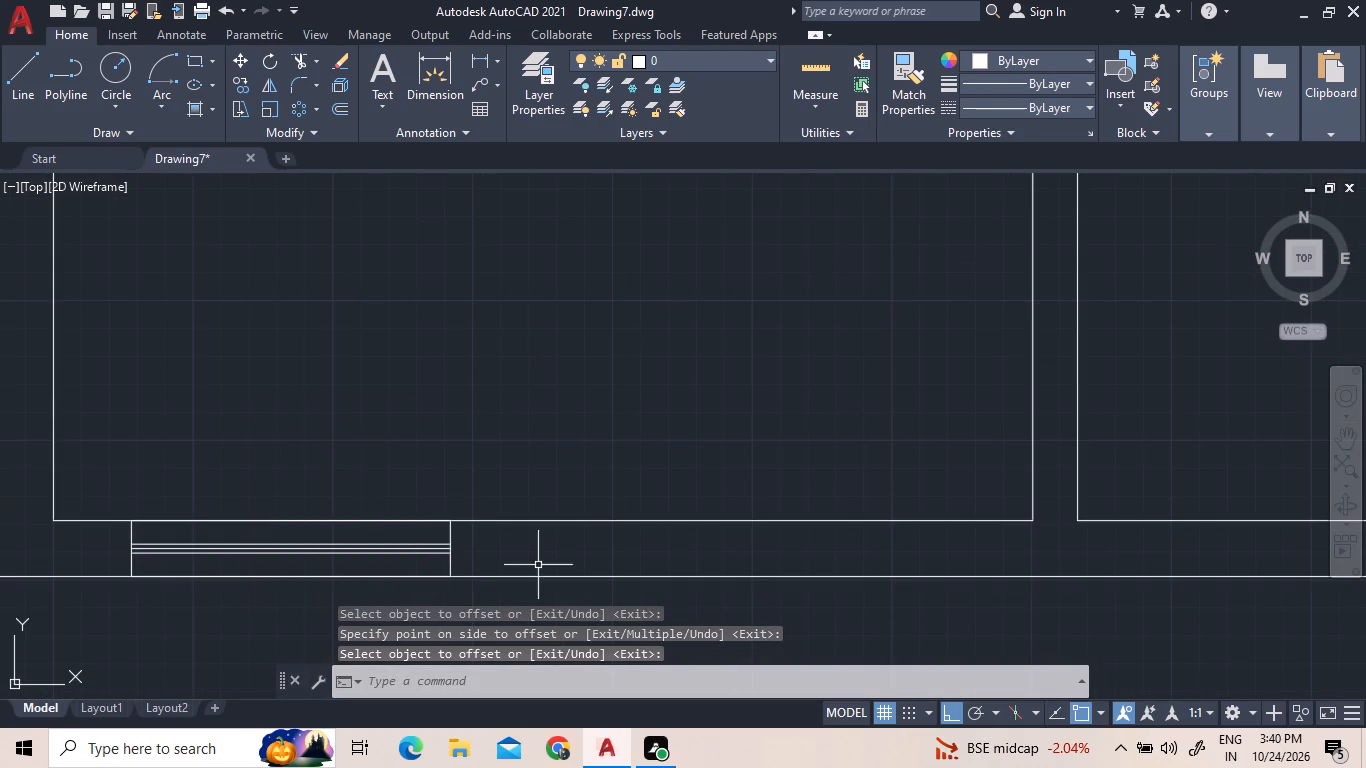
Copy the south-wall window symbol east along the wall at about 239 and 590, plus a spare copy outside the east wall.
{"action": "left_click", "coordinate": [468, 571]}
{"action": "left_click", "coordinate": [364, 537]}
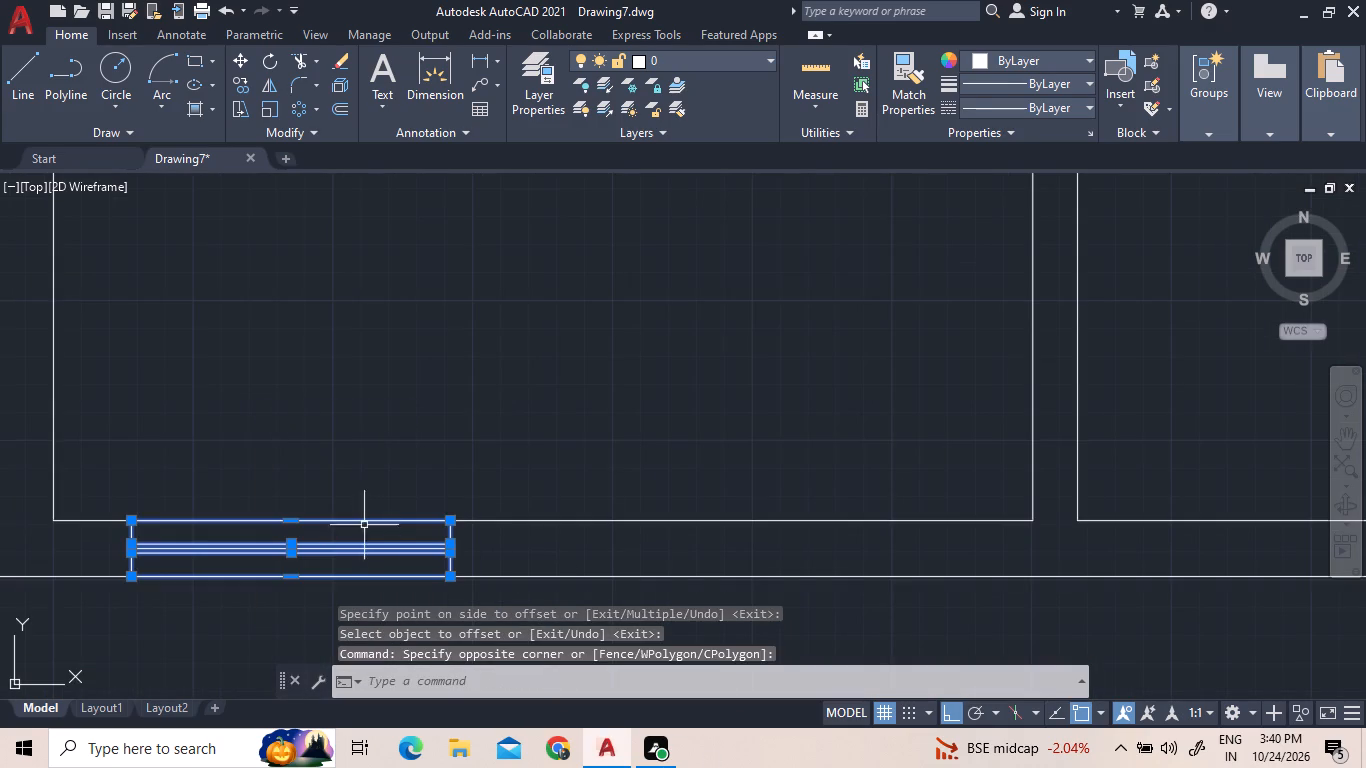
{"action": "right_click", "coordinate": [361, 470]}
{"action": "left_click", "coordinate": [370, 166]}
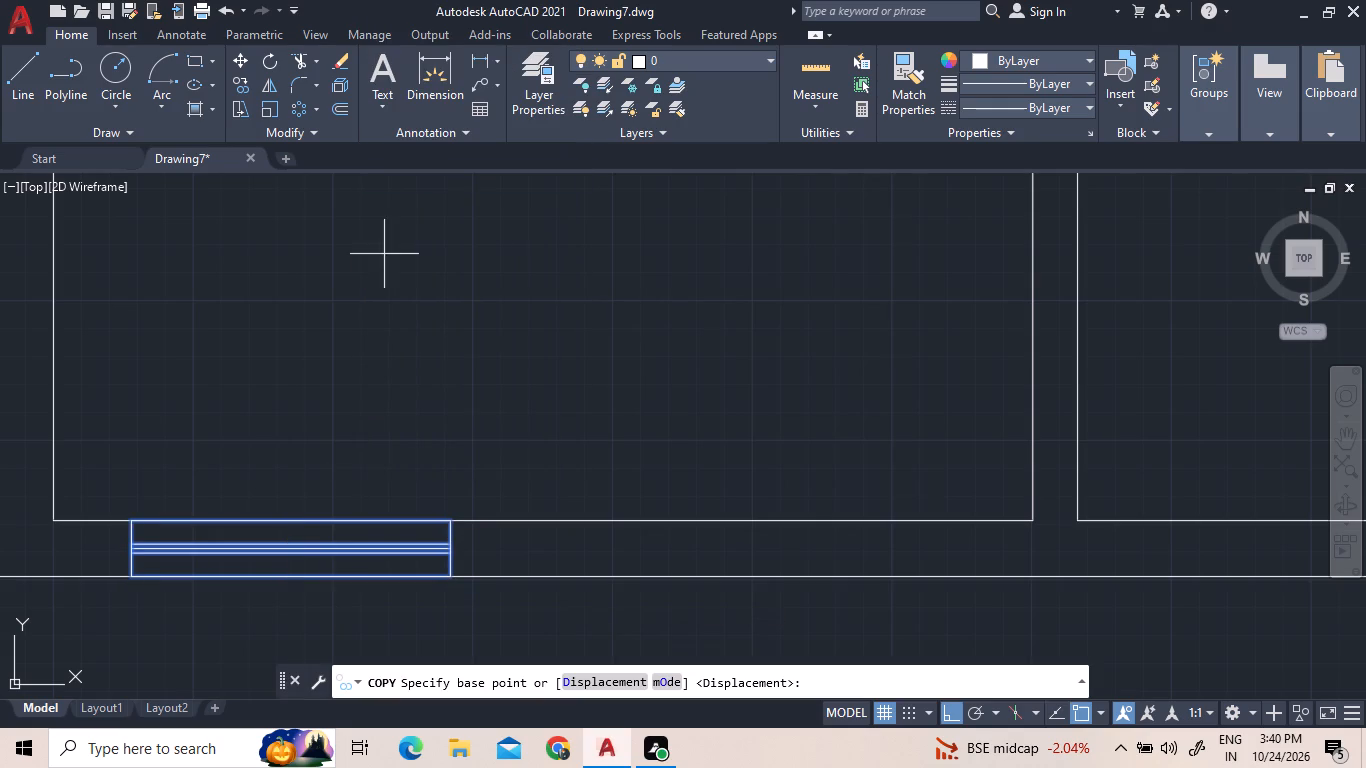
{"action": "left_click", "coordinate": [287, 548]}
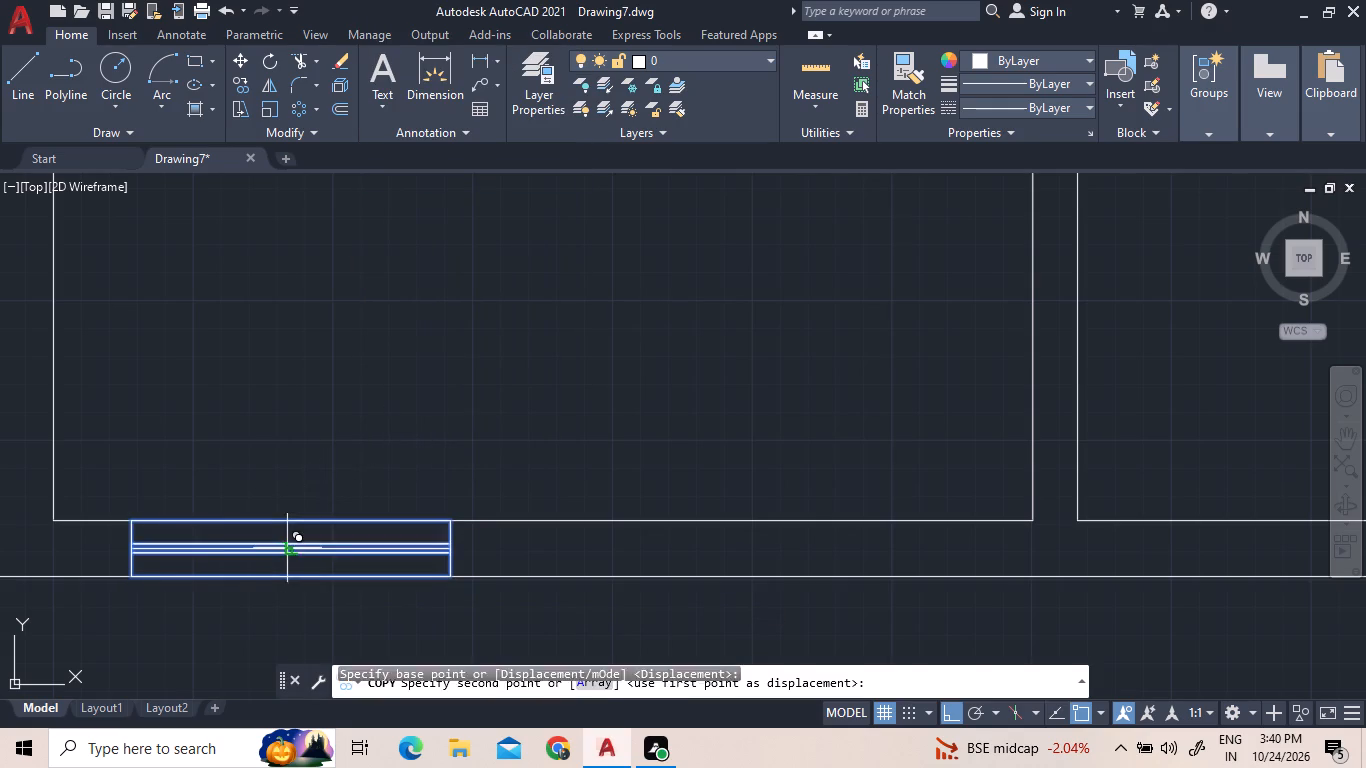
{"action": "left_click", "coordinate": [826, 561]}
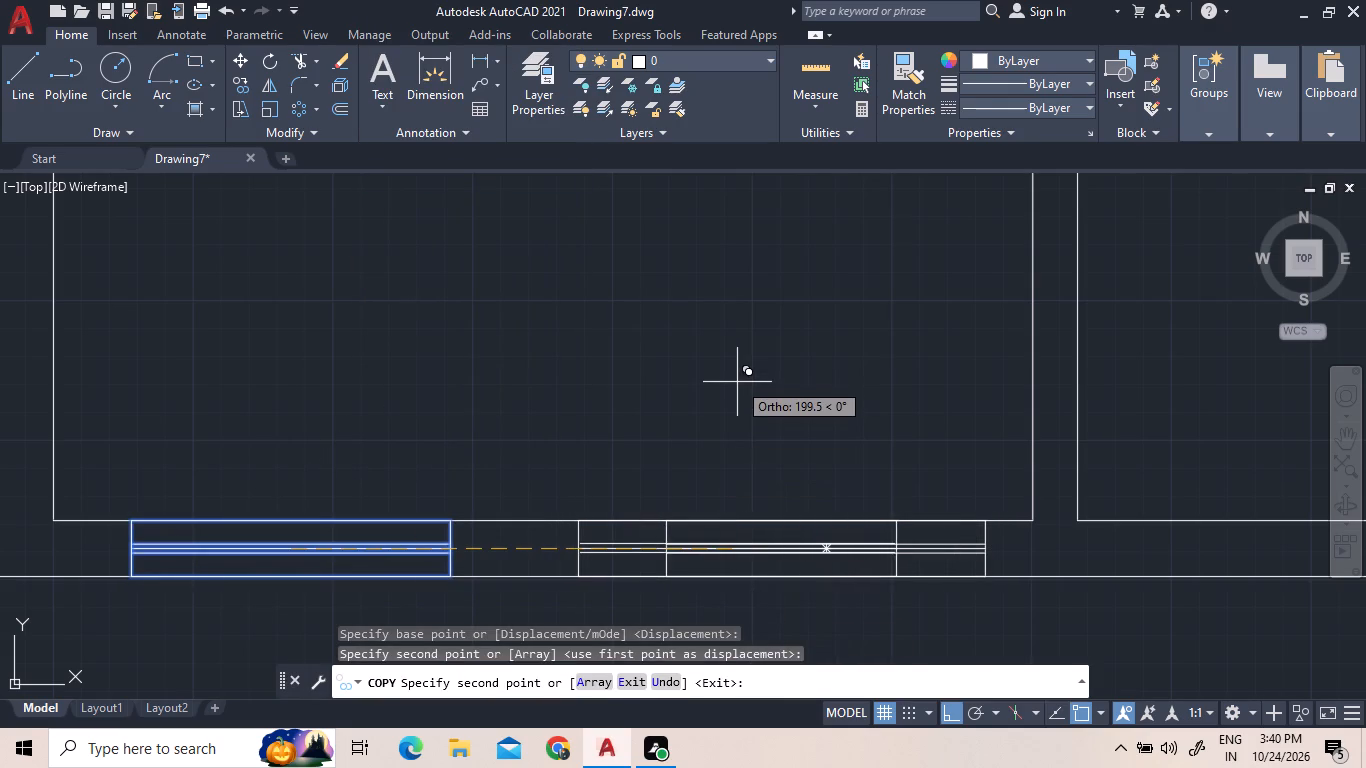
{"action": "scroll", "coordinate": [737, 382], "scroll_direction": "down", "scroll_amount": 3}
{"action": "scroll", "coordinate": [959, 431], "scroll_direction": "up", "scroll_amount": 3}
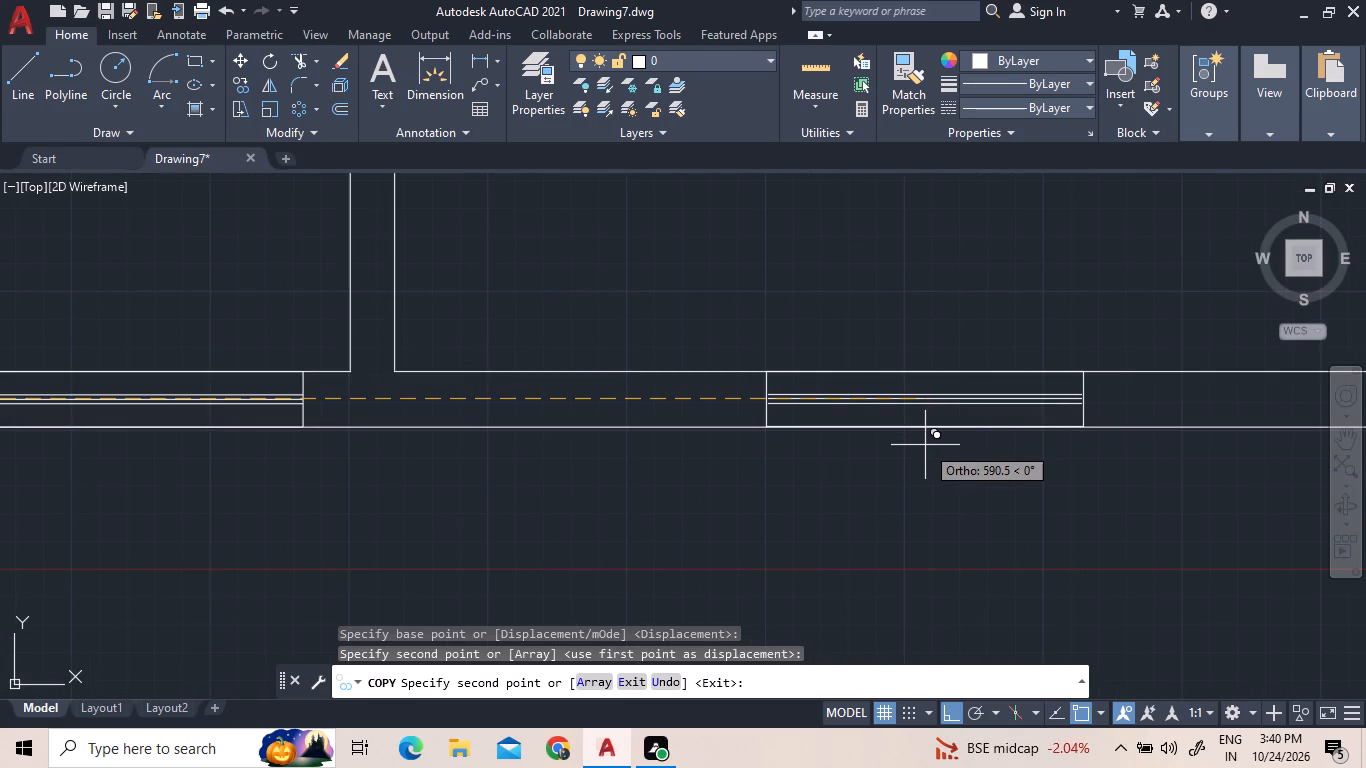
{"action": "left_click", "coordinate": [925, 445]}
{"action": "scroll", "coordinate": [834, 519], "scroll_direction": "down", "scroll_amount": 4}
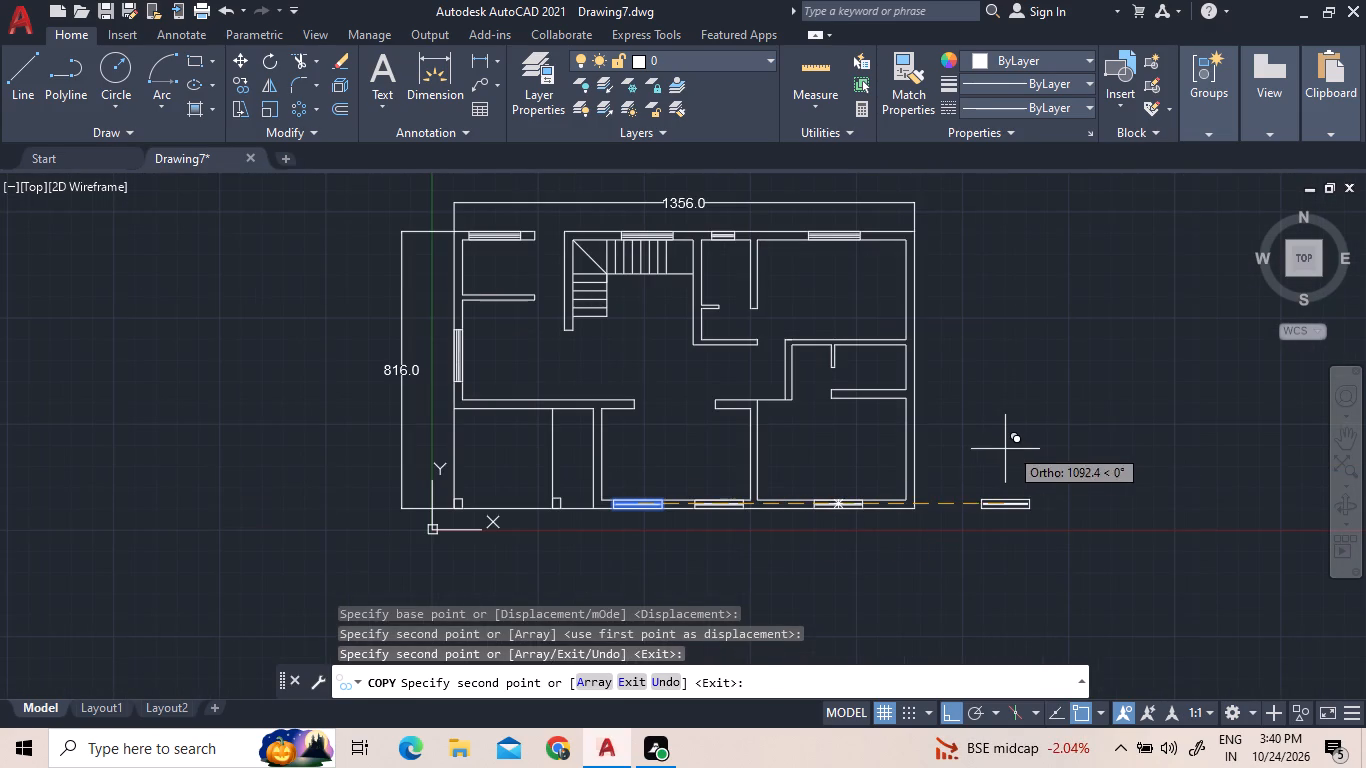
{"action": "left_click", "coordinate": [972, 474]}
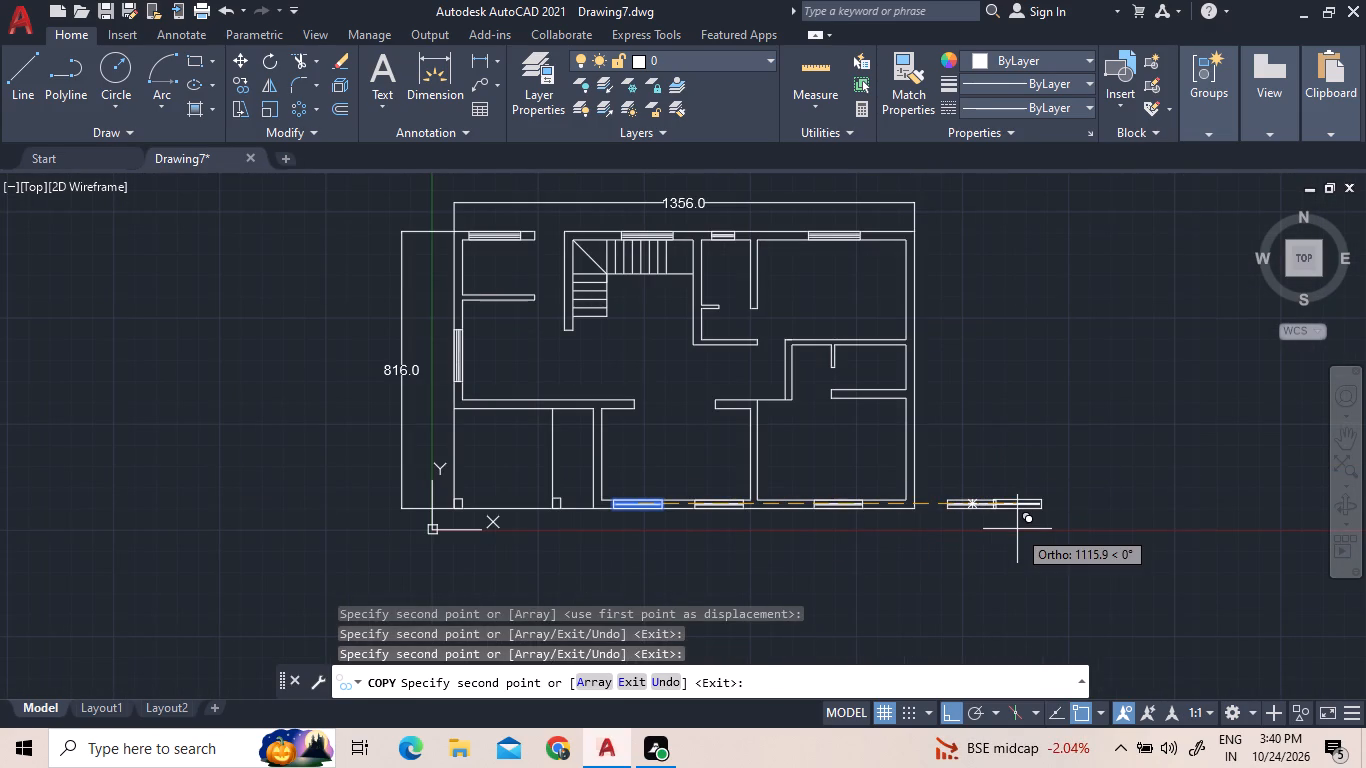
{"action": "key", "text": "Escape"}
Rotate the spare window symbol outside the east wall by 90° about its northeast corner.
{"action": "left_click", "coordinate": [1015, 535]}
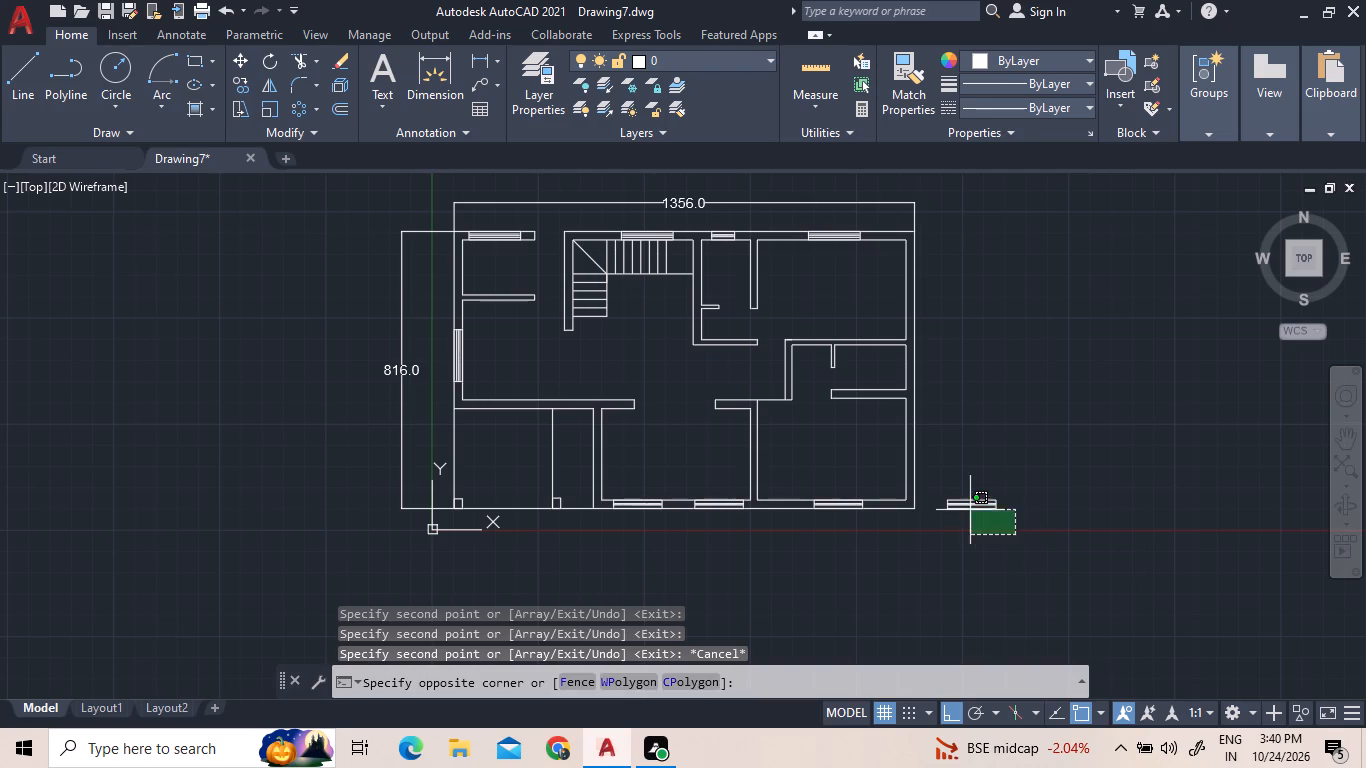
{"action": "left_click", "coordinate": [945, 483]}
{"action": "right_click", "coordinate": [971, 460]}
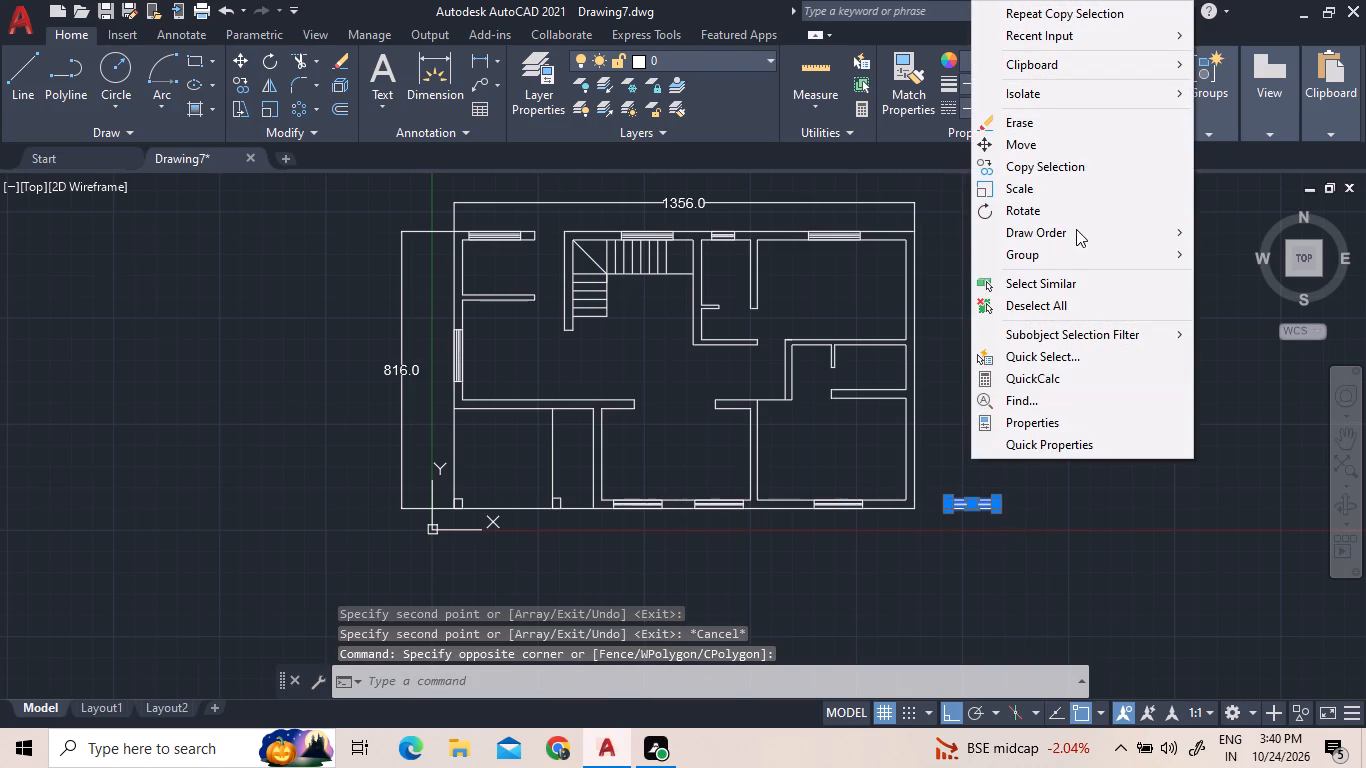
{"action": "left_click", "coordinate": [1076, 217]}
{"action": "scroll", "coordinate": [1000, 500], "scroll_direction": "up", "scroll_amount": 1}
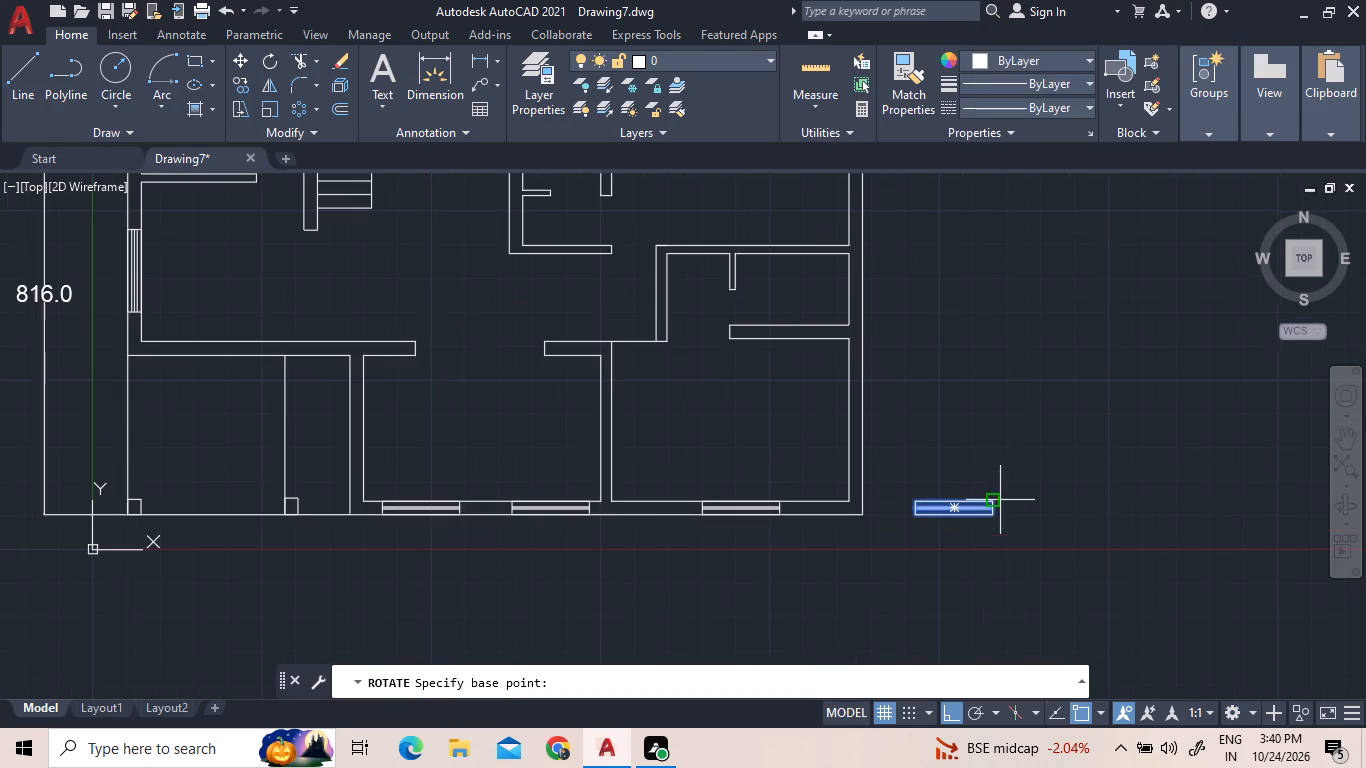
{"action": "left_click", "coordinate": [991, 503]}
{"action": "left_click", "coordinate": [949, 445]}
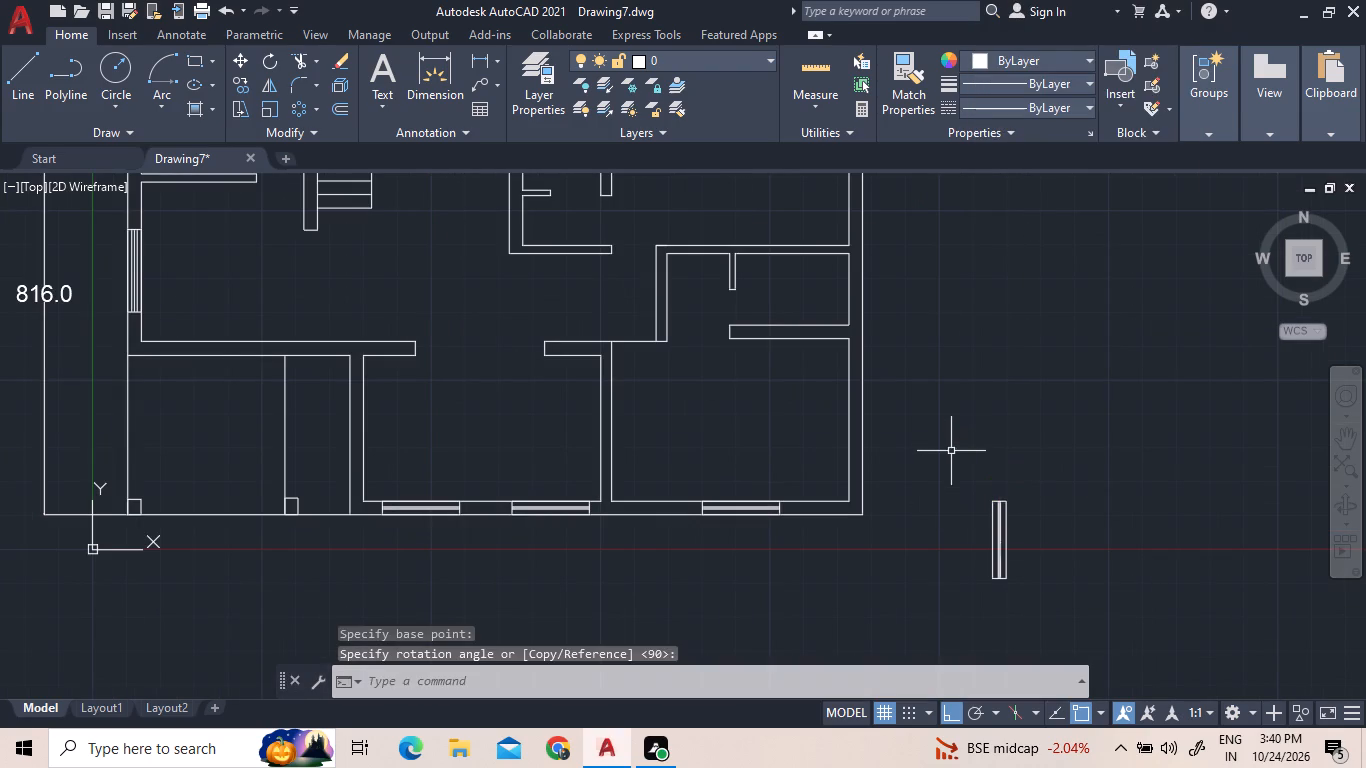
Move the rotated spare window symbol straight north, keeping it outside the east wall beside the southeast room.
{"action": "left_click", "coordinate": [1055, 626]}
{"action": "left_click", "coordinate": [952, 444]}
{"action": "right_click", "coordinate": [952, 444]}
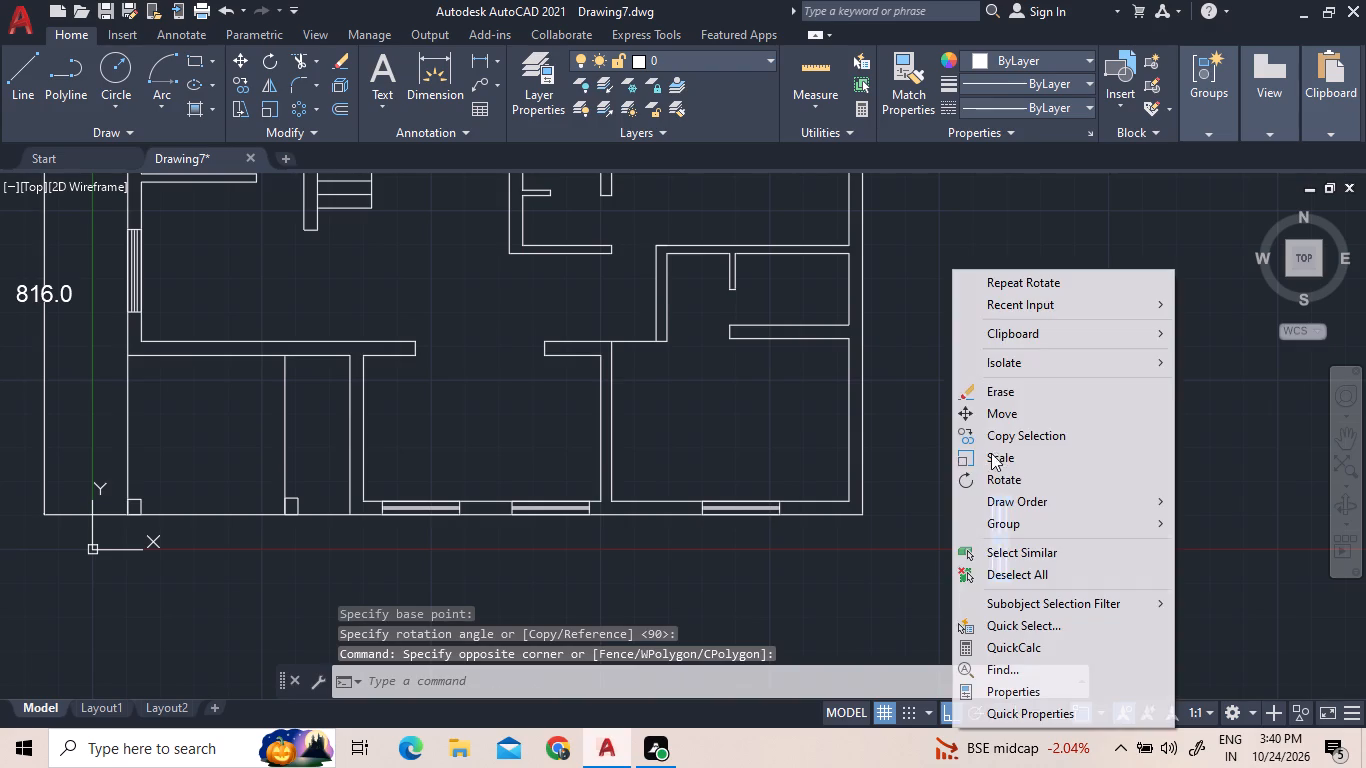
{"action": "left_click", "coordinate": [1006, 423]}
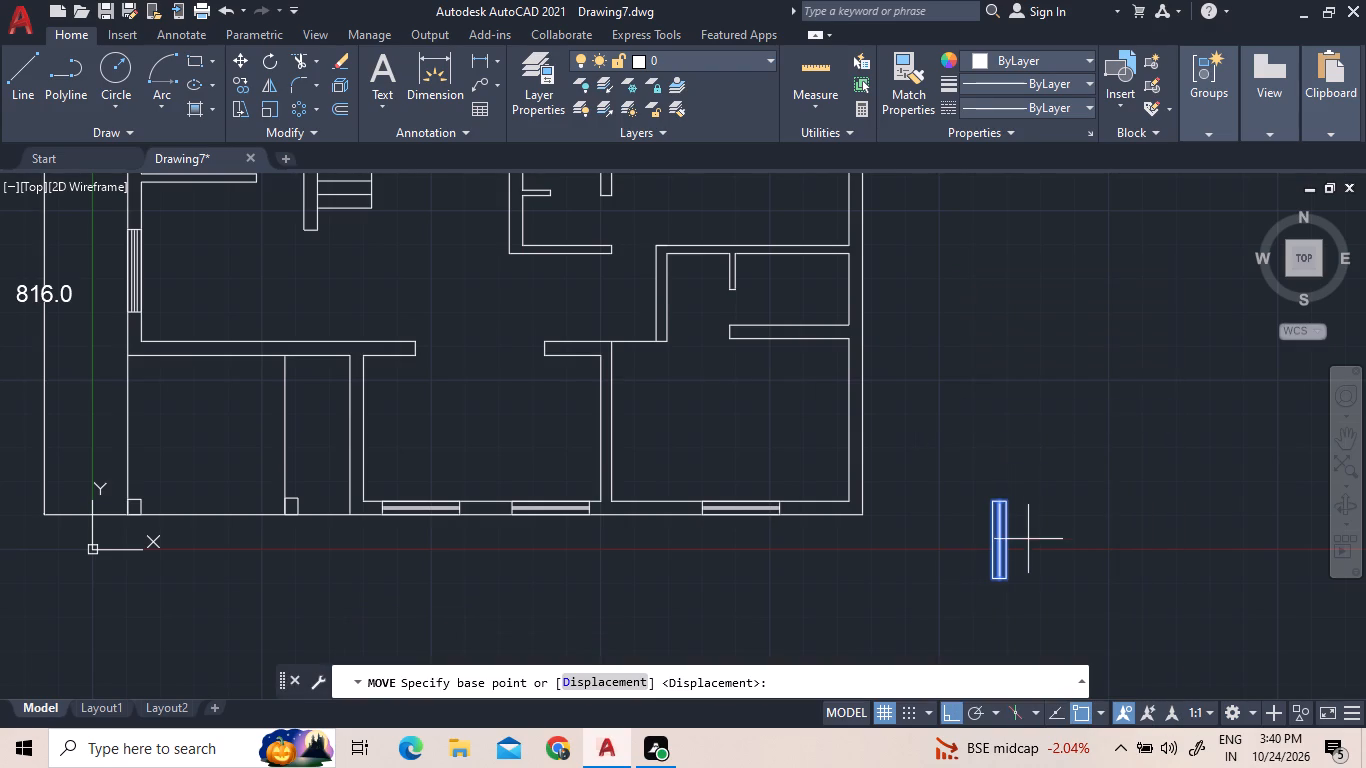
{"action": "left_click", "coordinate": [1001, 541]}
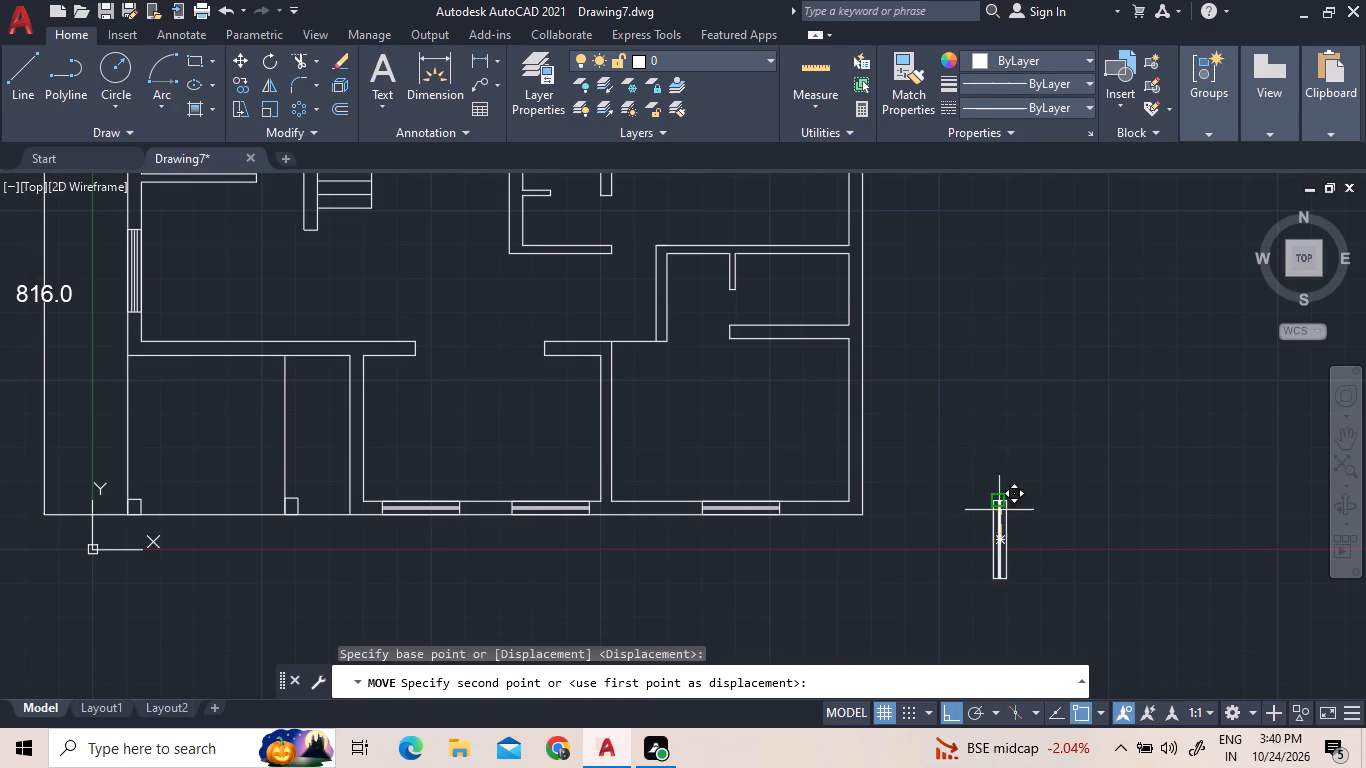
{"action": "left_click", "coordinate": [982, 435]}
Move the vertical window symbol about 265 west into the thickness of the southeast room's east wall.
{"action": "left_click", "coordinate": [1061, 505]}
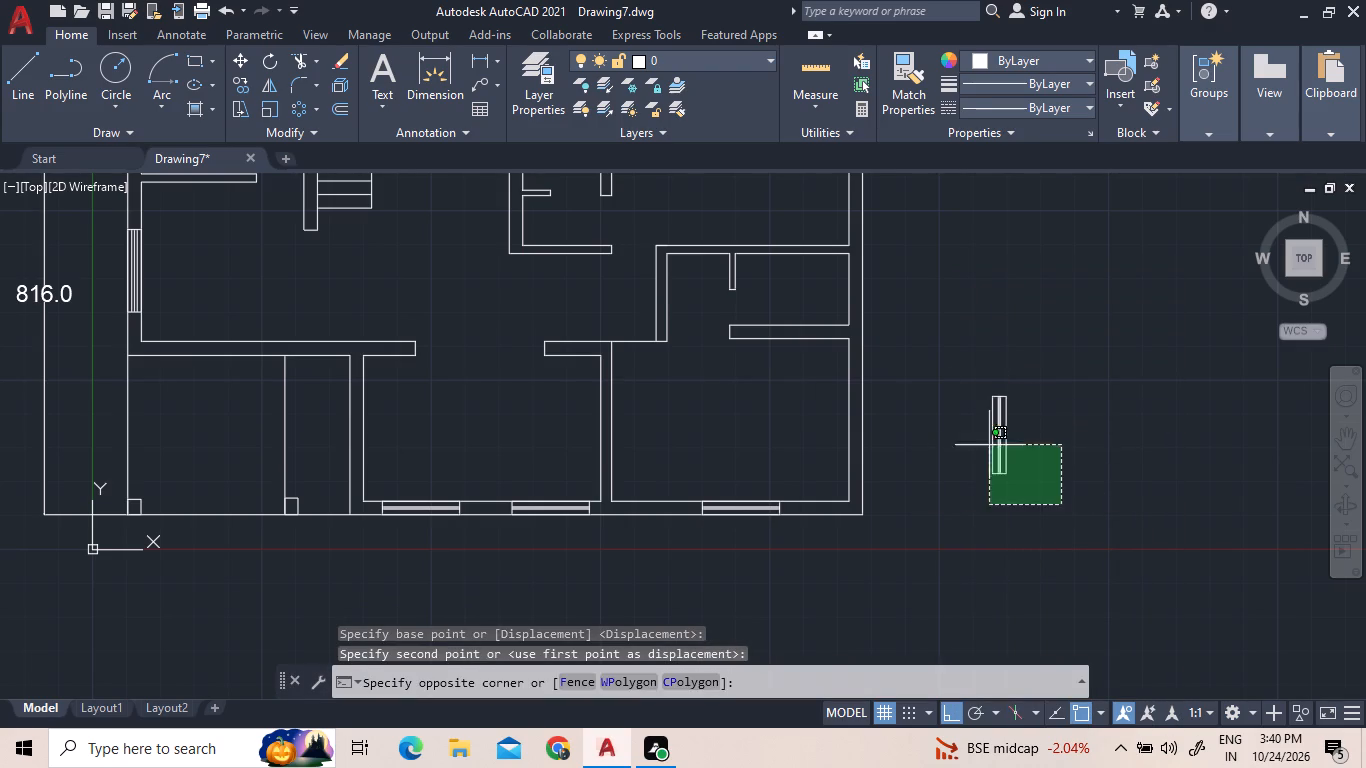
{"action": "left_click", "coordinate": [919, 362]}
{"action": "right_click", "coordinate": [919, 362]}
{"action": "left_click", "coordinate": [979, 415]}
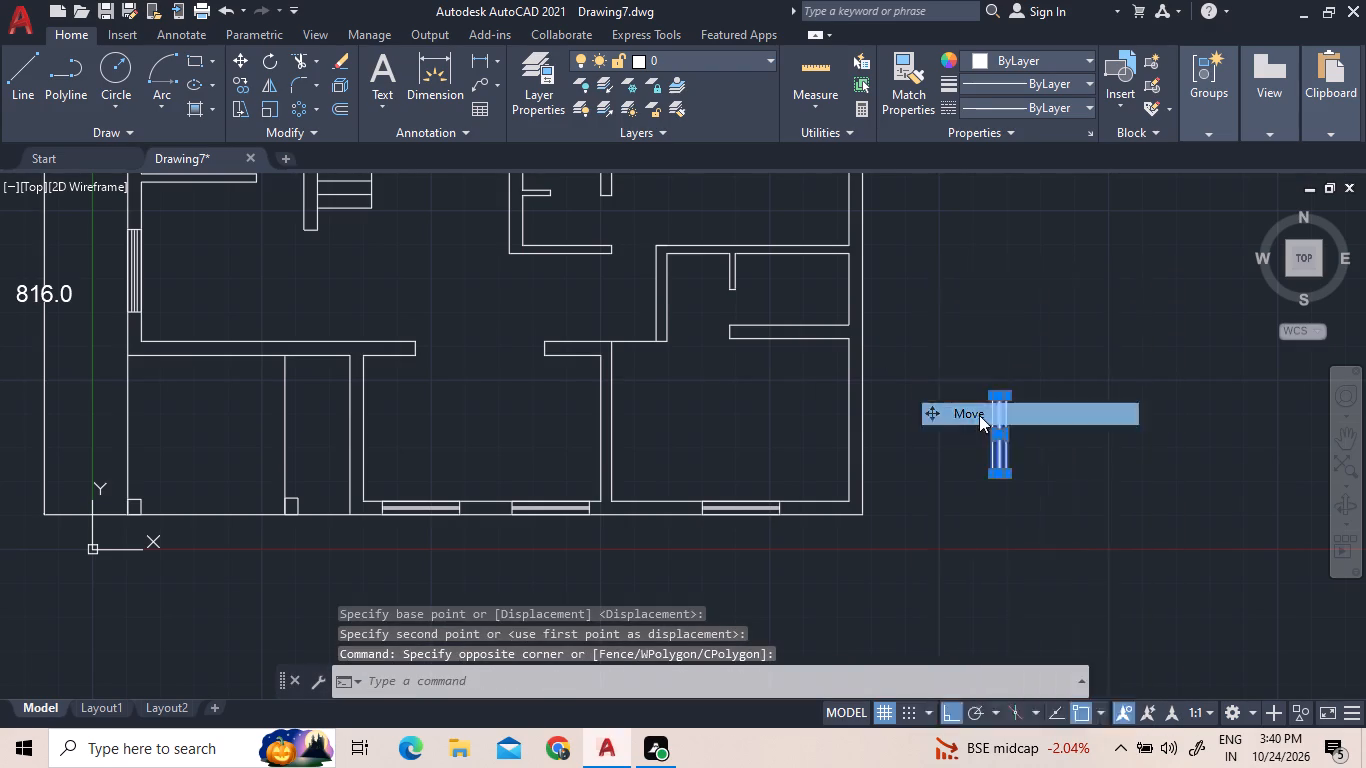
{"action": "scroll", "coordinate": [981, 424], "scroll_direction": "up", "scroll_amount": 4}
{"action": "scroll", "coordinate": [1002, 438], "scroll_direction": "down", "scroll_amount": 2}
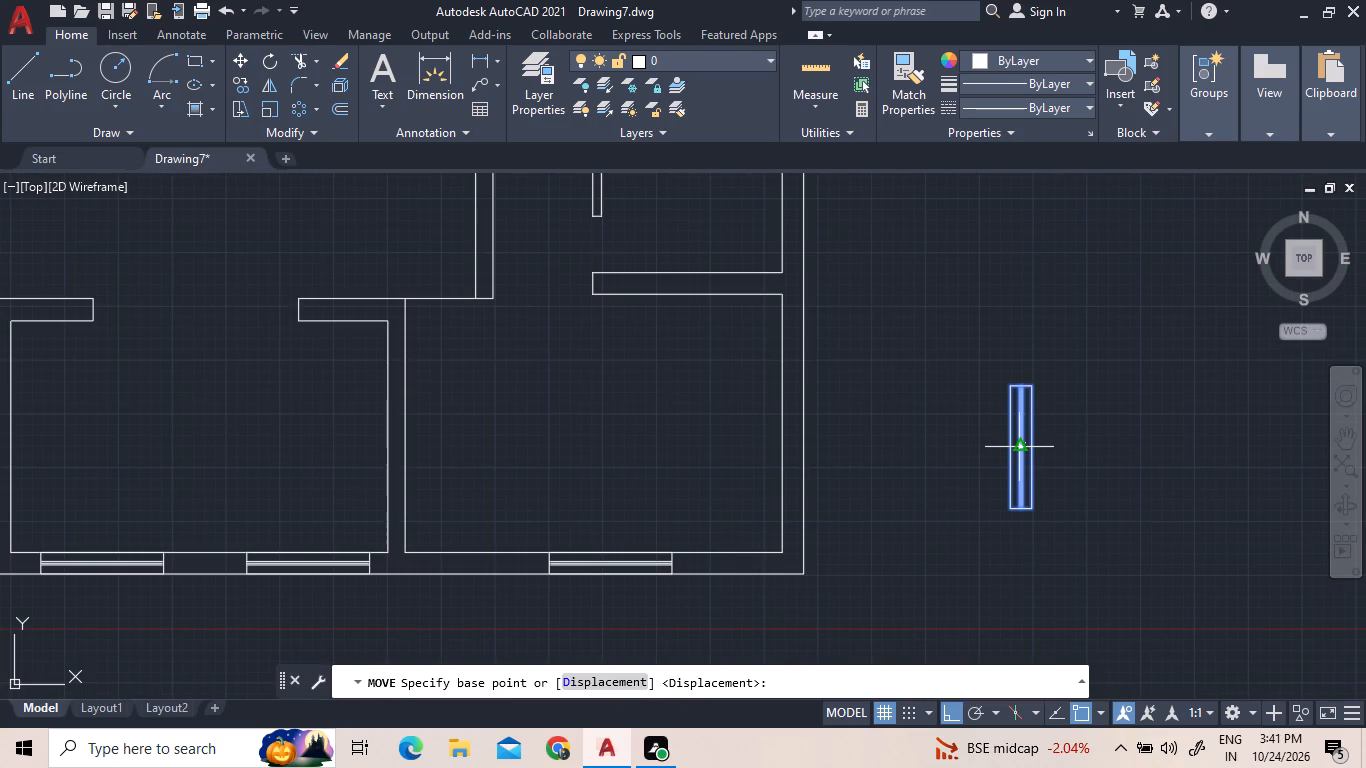
{"action": "left_click", "coordinate": [1021, 449]}
{"action": "scroll", "coordinate": [775, 440], "scroll_direction": "up", "scroll_amount": 3}
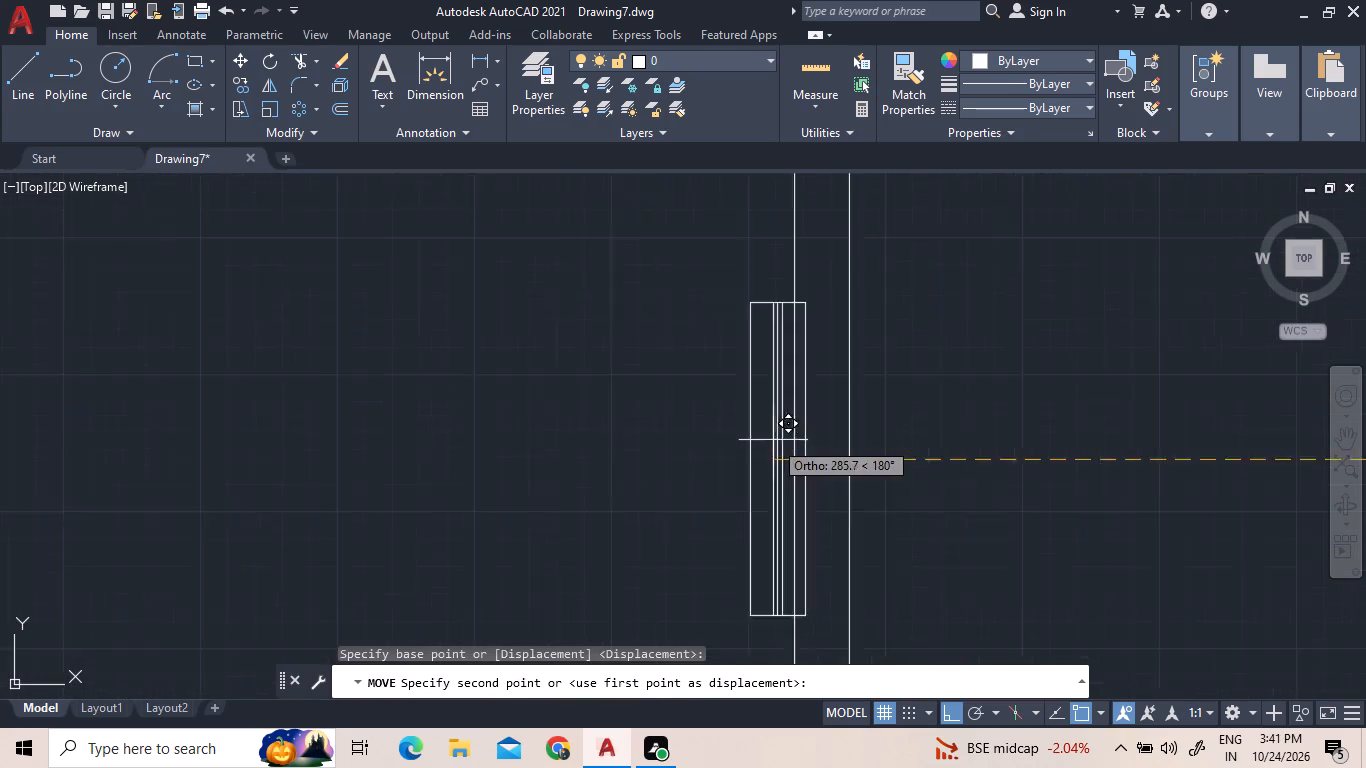
{"action": "left_click", "coordinate": [843, 440]}
Draw a short window rectangle across the east wall's thickness at the small room north of the southeast room.
{"action": "scroll", "coordinate": [1162, 419], "scroll_direction": "down", "scroll_amount": 3}
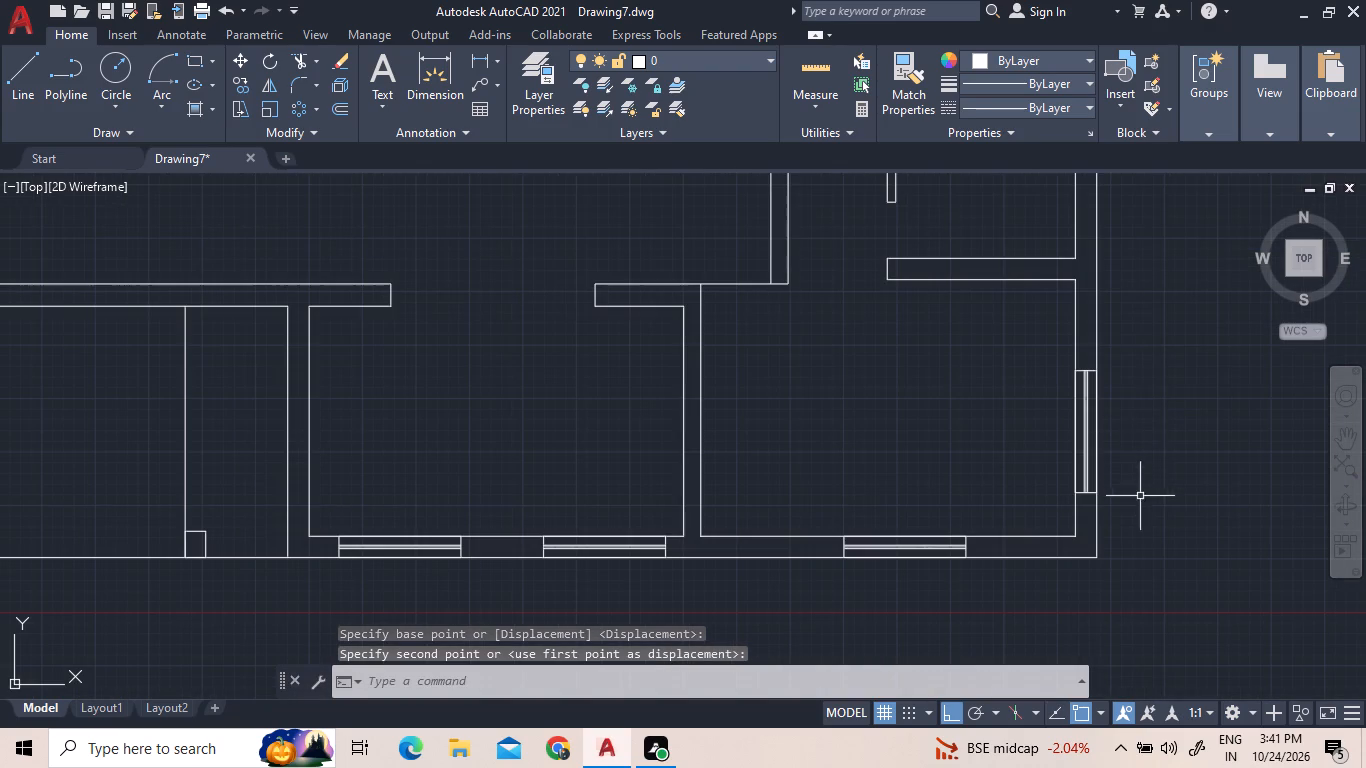
{"action": "middle_click_drag", "start_coordinate": [1141, 518], "coordinate": [1044, 611]}
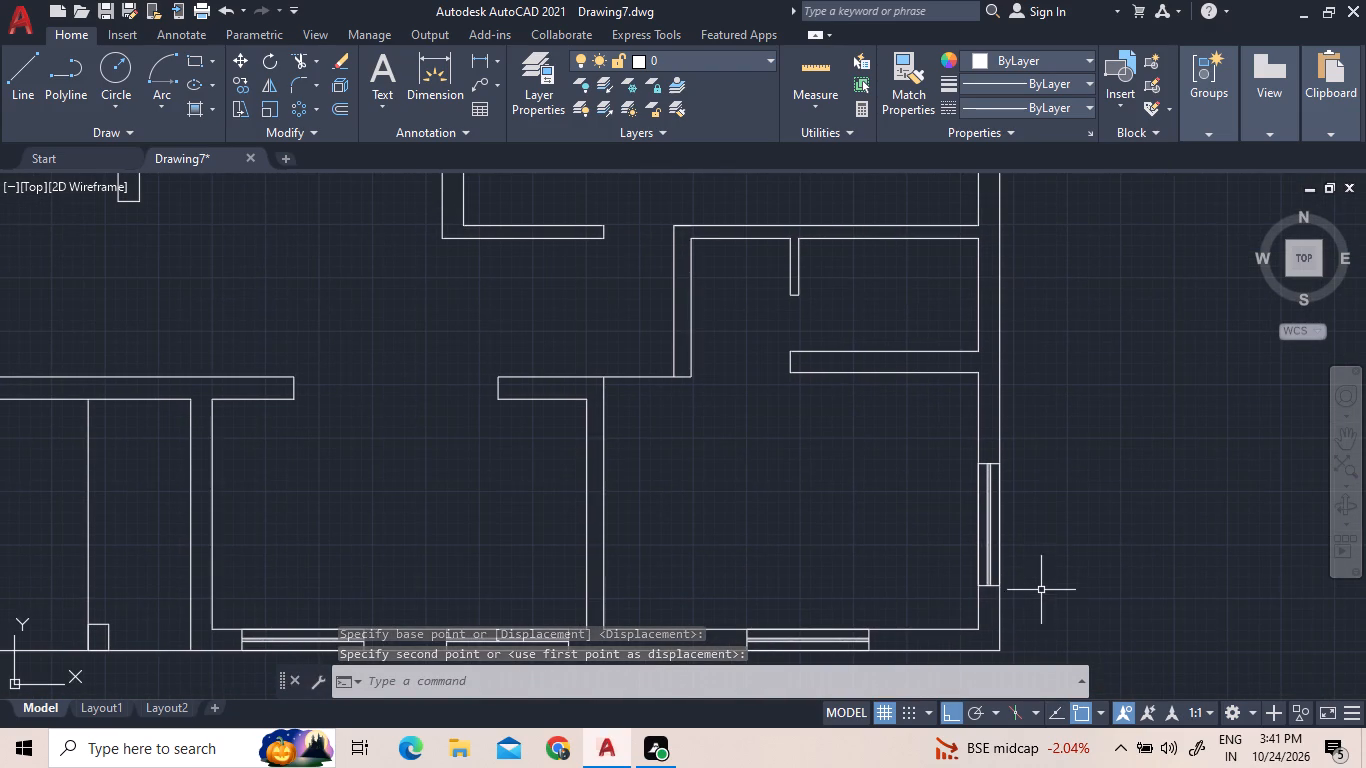
{"action": "middle_click_drag", "start_coordinate": [1037, 558], "coordinate": [962, 679]}
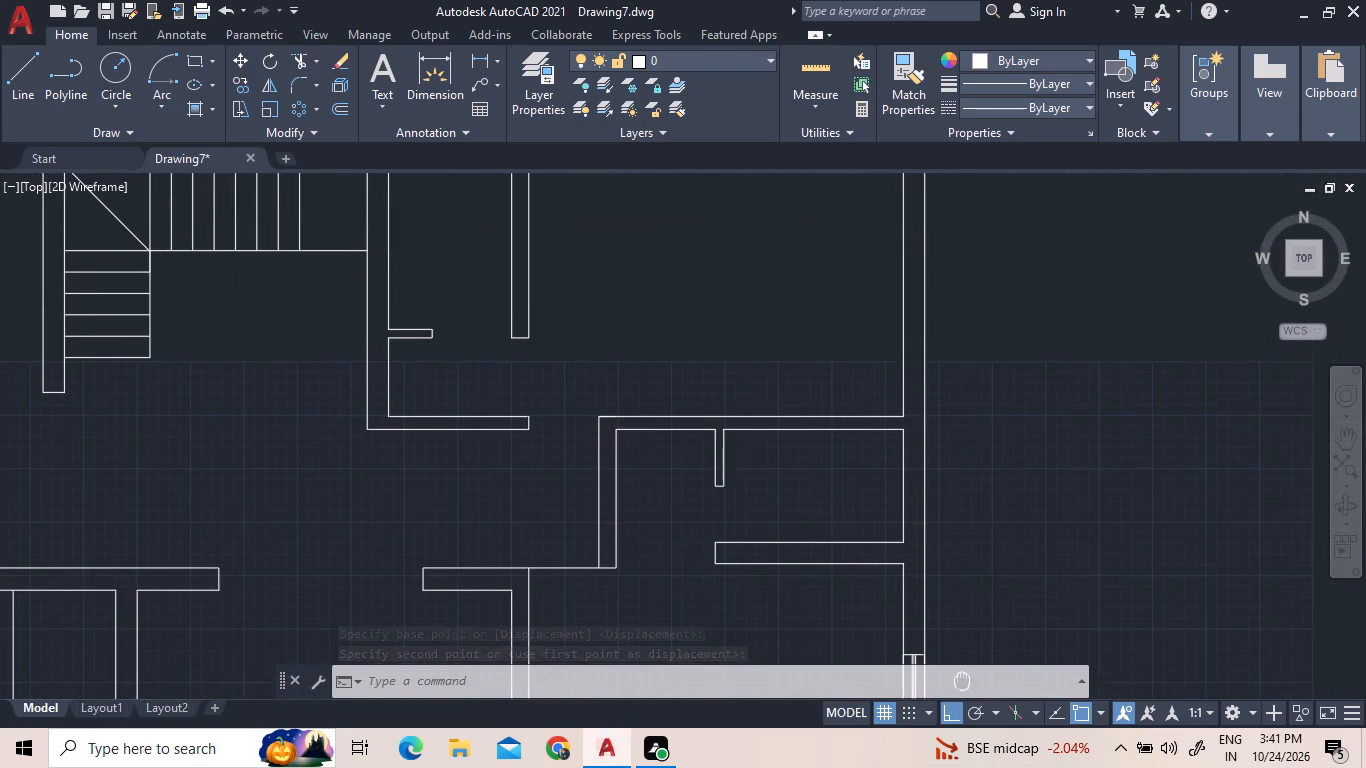
{"action": "middle_click_drag", "start_coordinate": [962, 679], "coordinate": [962, 700]}
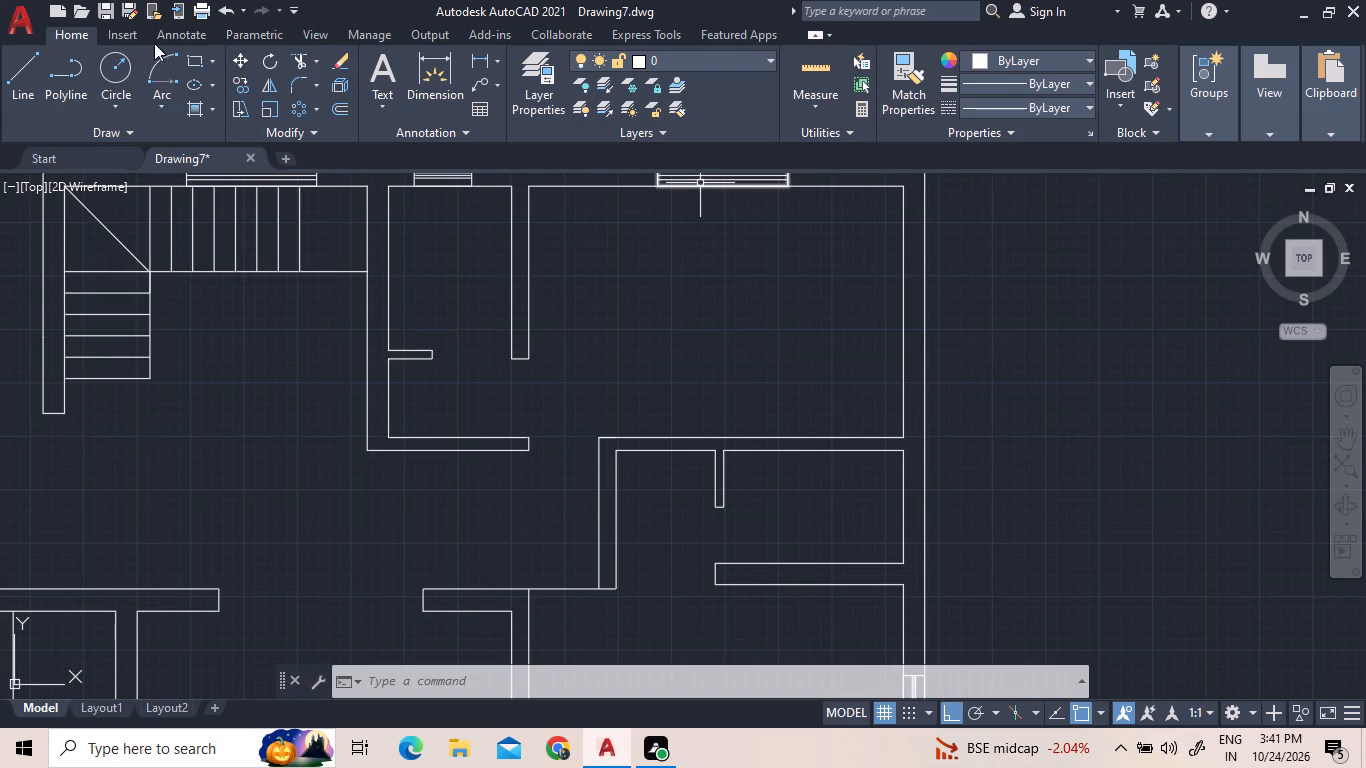
{"action": "left_click", "coordinate": [197, 54]}
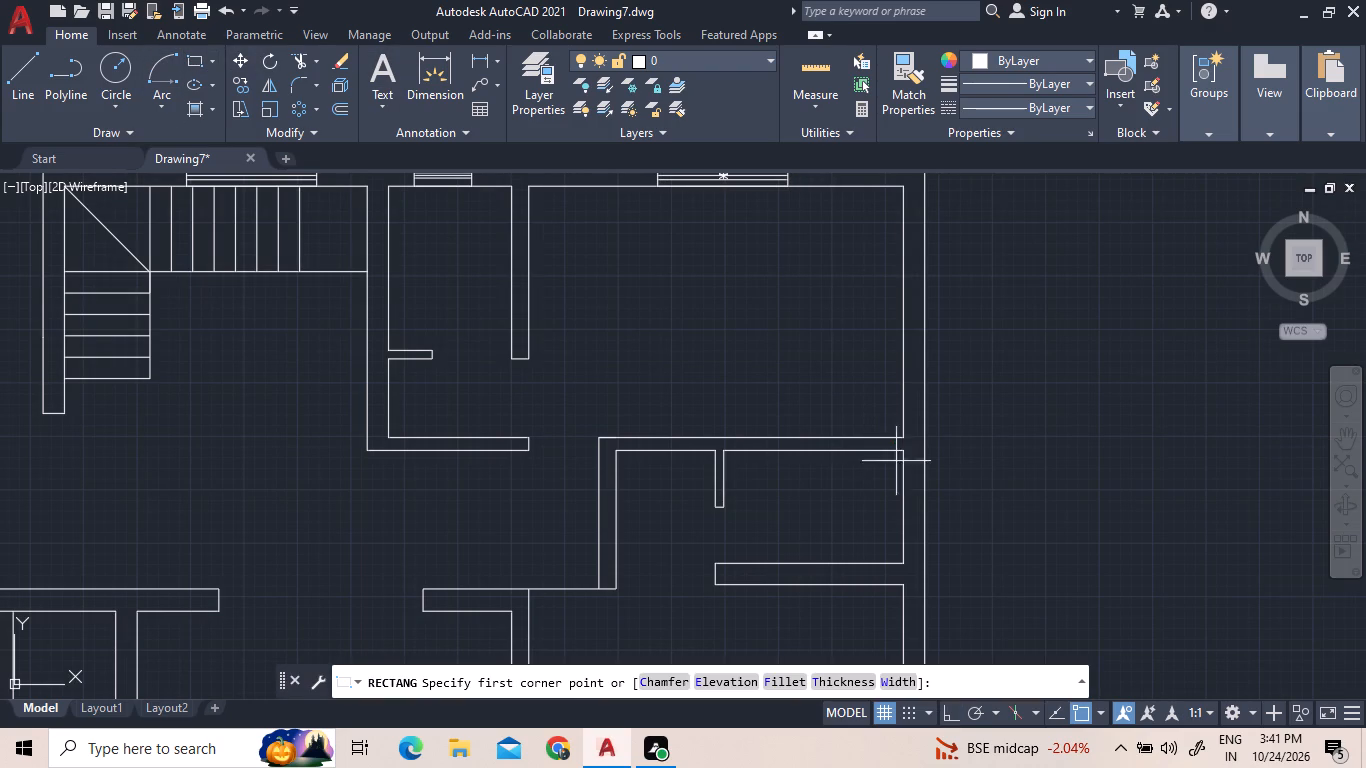
{"action": "left_click", "coordinate": [903, 476]}
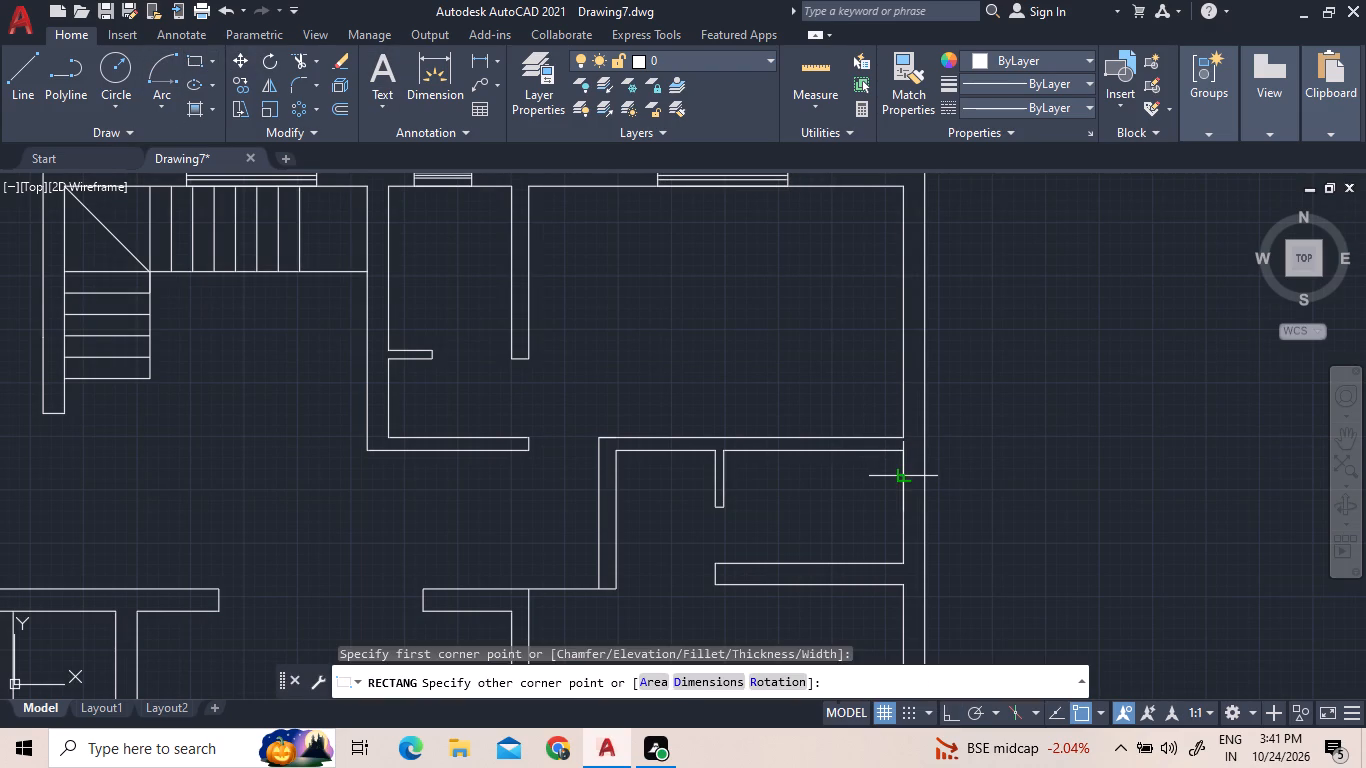
{"action": "left_click", "coordinate": [926, 541]}
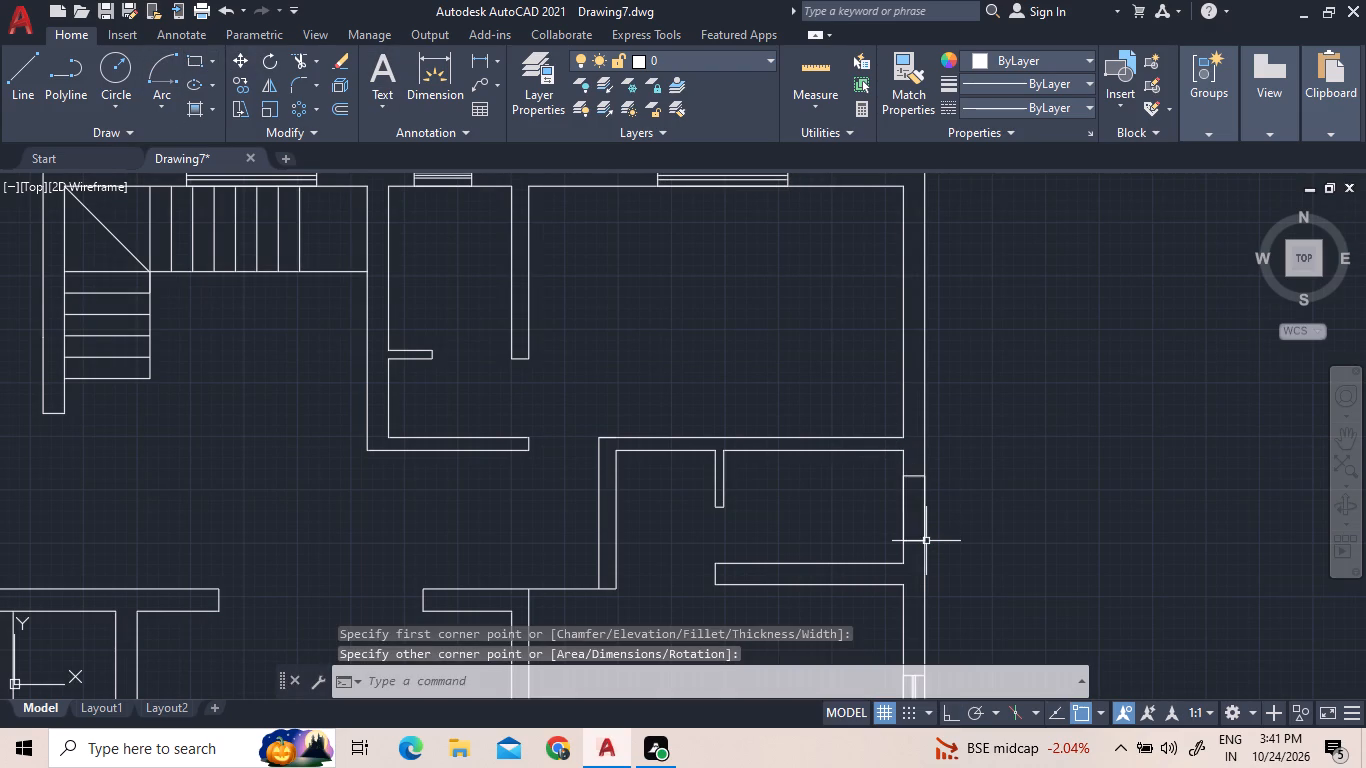
Draw a vertical centre line between the midpoints of the new east-wall rectangle's short sides.
{"action": "left_click", "coordinate": [17, 83]}
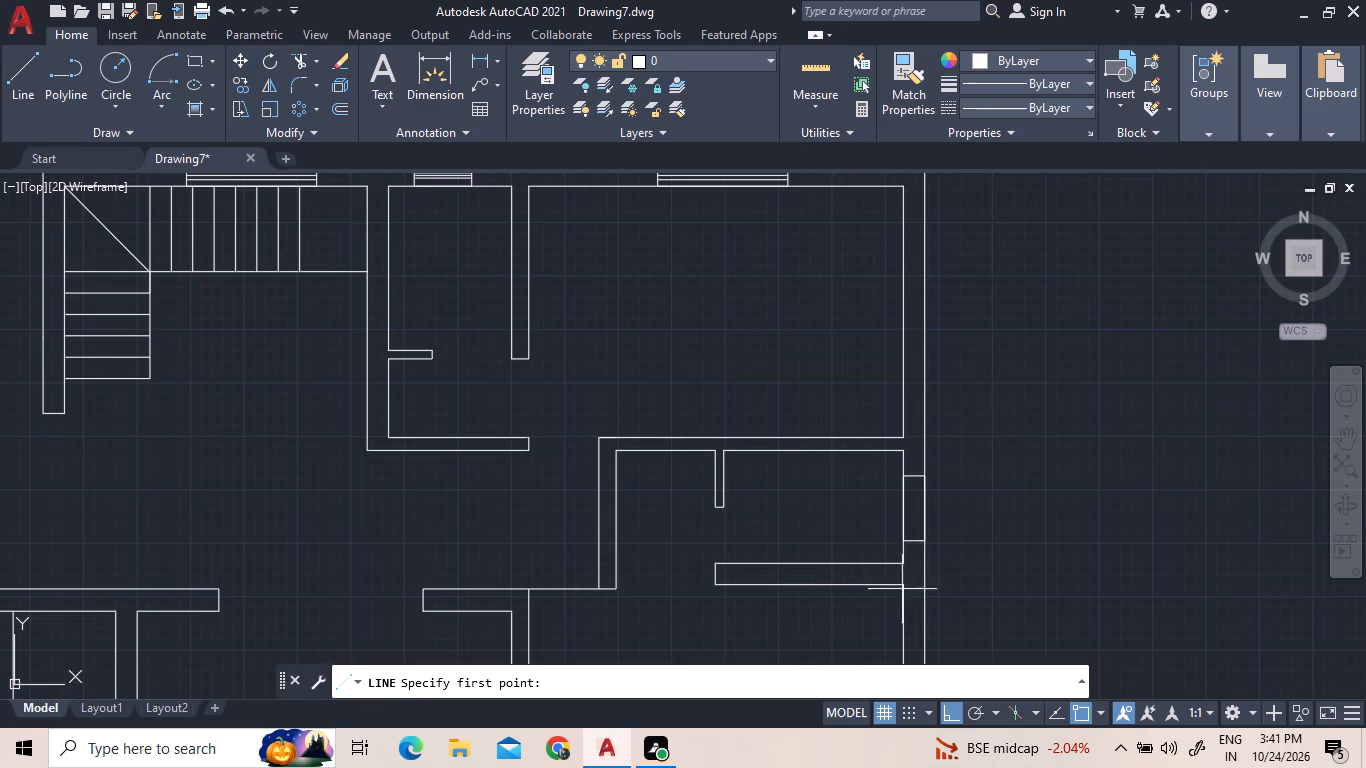
{"action": "scroll", "coordinate": [940, 573], "scroll_direction": "up", "scroll_amount": 1}
{"action": "scroll", "coordinate": [916, 473], "scroll_direction": "up", "scroll_amount": 2}
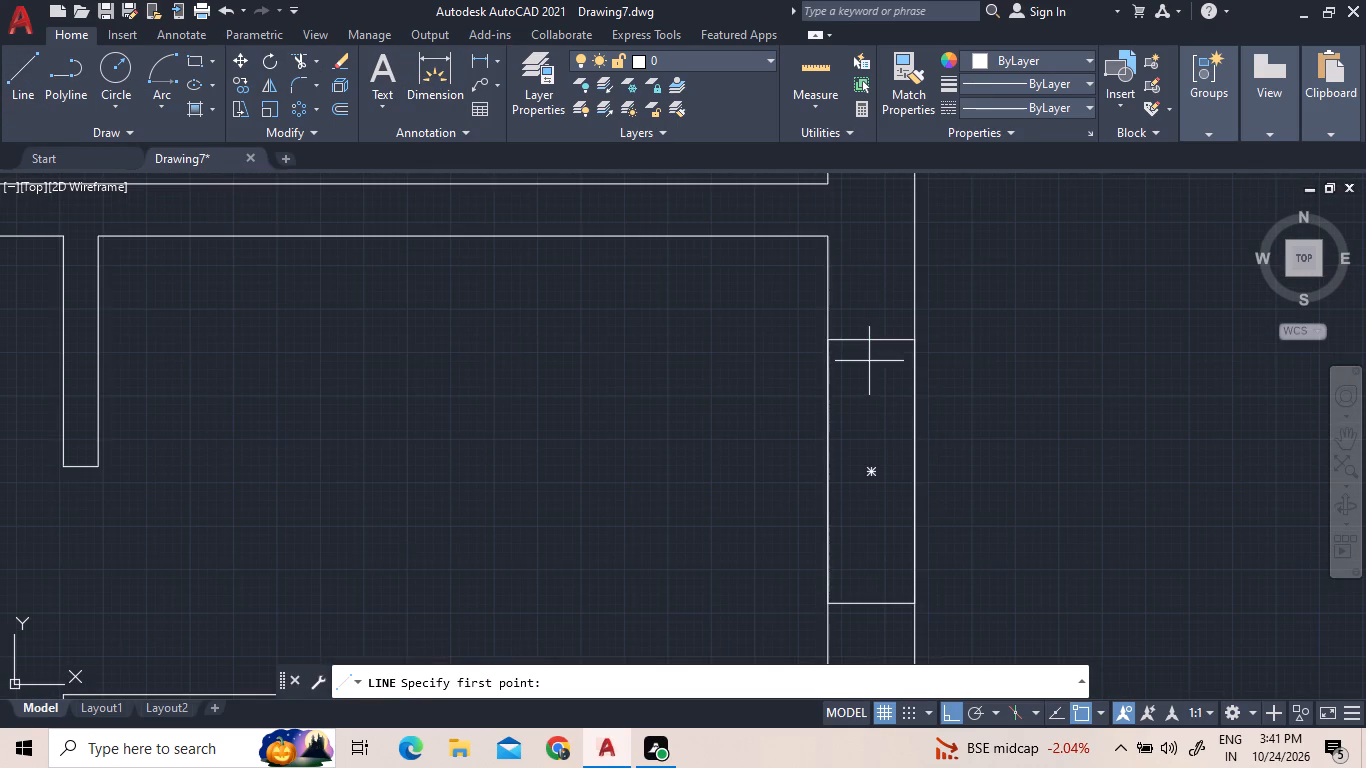
{"action": "left_click", "coordinate": [865, 337]}
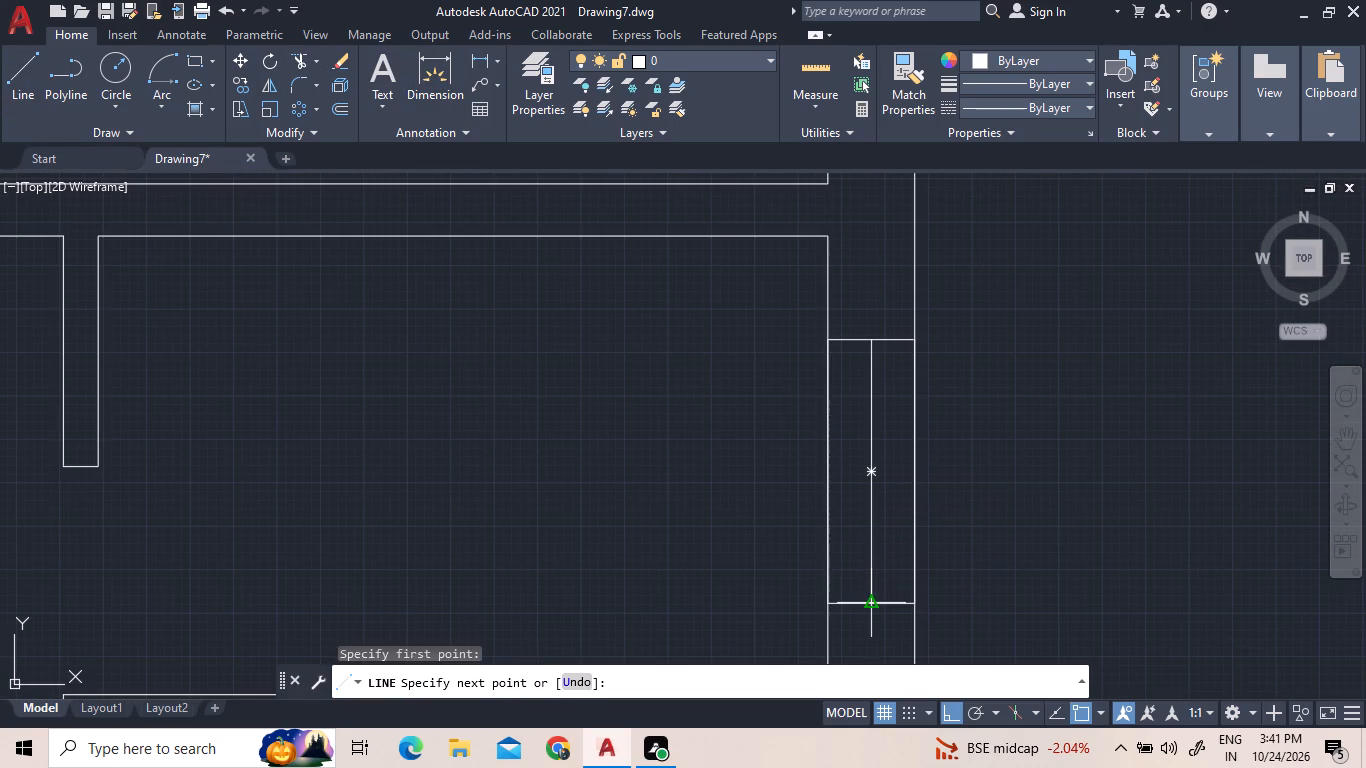
{"action": "left_click", "coordinate": [876, 599]}
Draw a second vertical line just west of the centre line, between the short sides of the small room's window rectangle.
{"action": "left_click", "coordinate": [12, 78]}
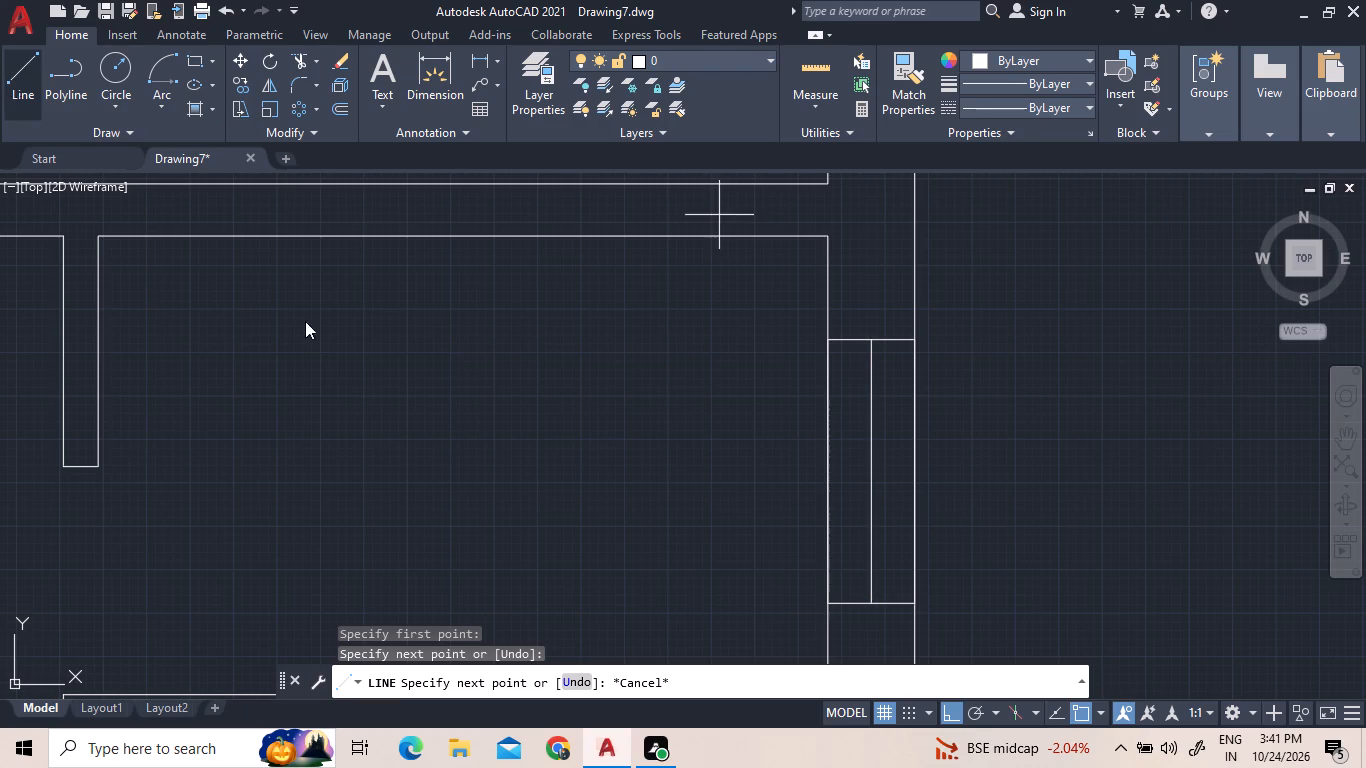
{"action": "left_click", "coordinate": [855, 342]}
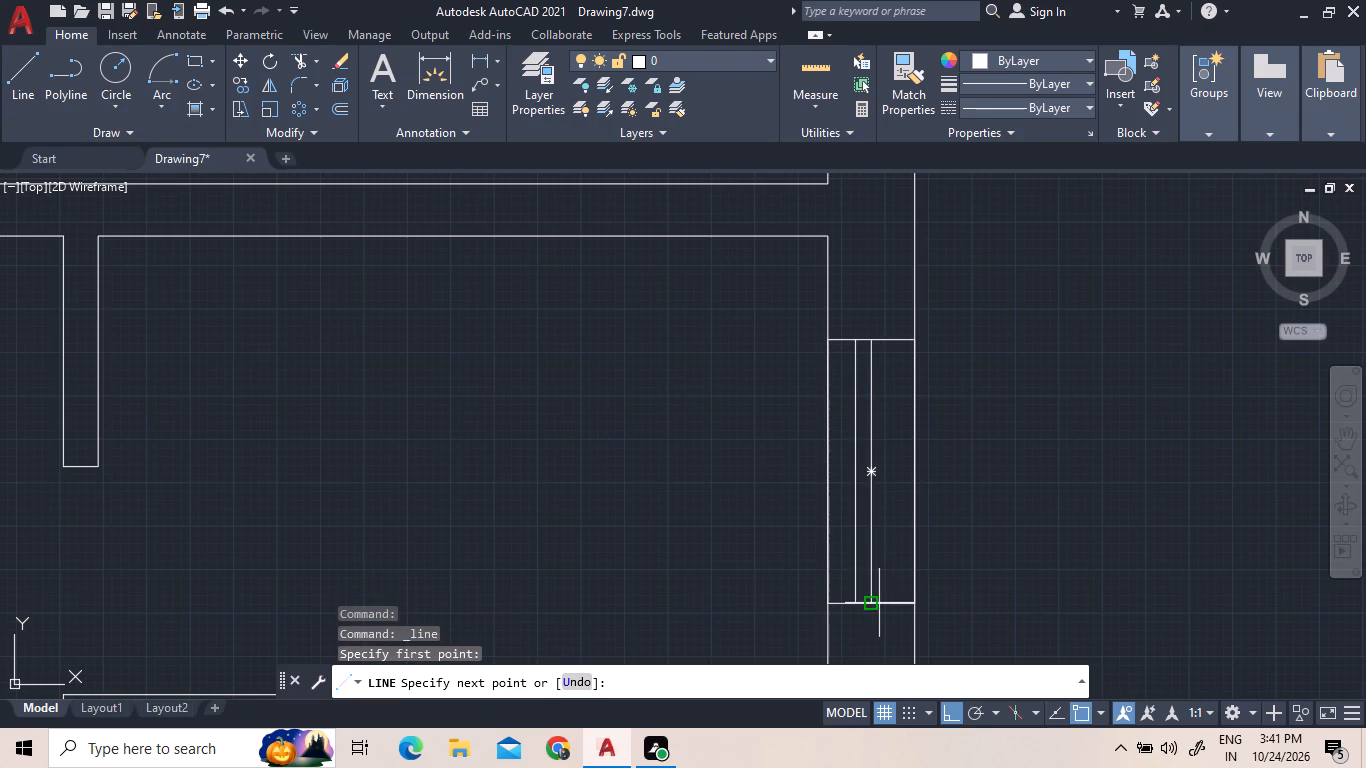
{"action": "left_click", "coordinate": [852, 600]}
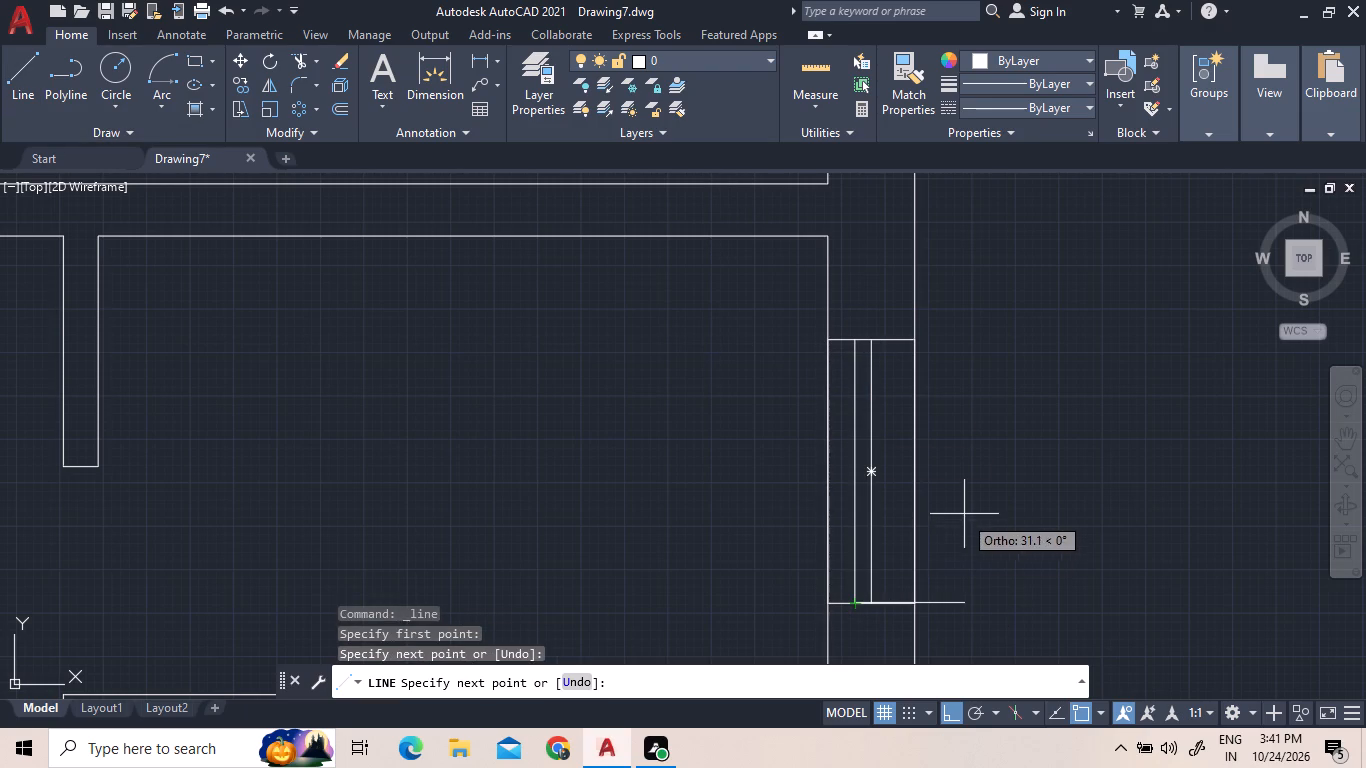
{"action": "key", "text": "Escape"}
Examine the two window symbols in the east wall, up close and within the whole plan.
{"action": "scroll", "coordinate": [978, 604], "scroll_direction": "down", "scroll_amount": 1}
{"action": "scroll", "coordinate": [993, 428], "scroll_direction": "down", "scroll_amount": 3}
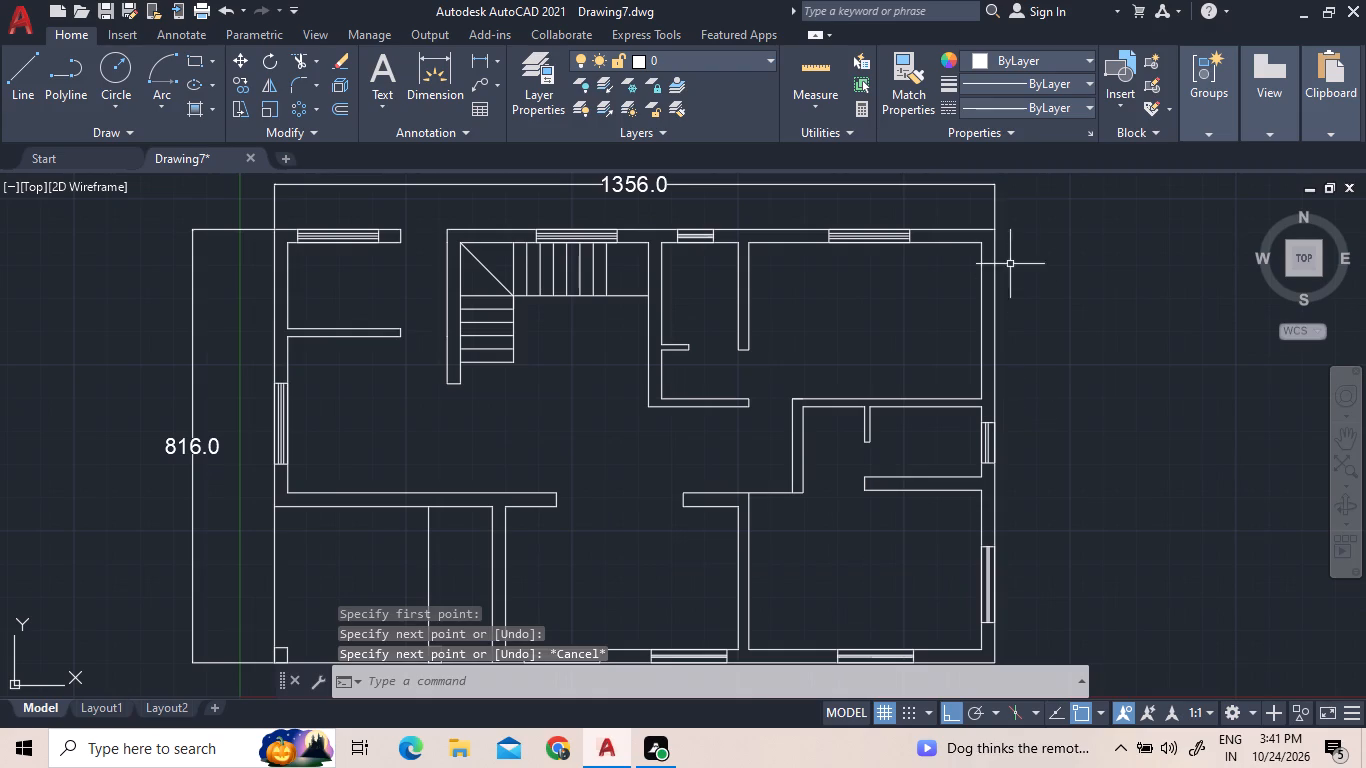
{"action": "scroll", "coordinate": [1037, 643], "scroll_direction": "down", "scroll_amount": 1}
{"action": "scroll", "coordinate": [1034, 646], "scroll_direction": "up", "scroll_amount": 3}
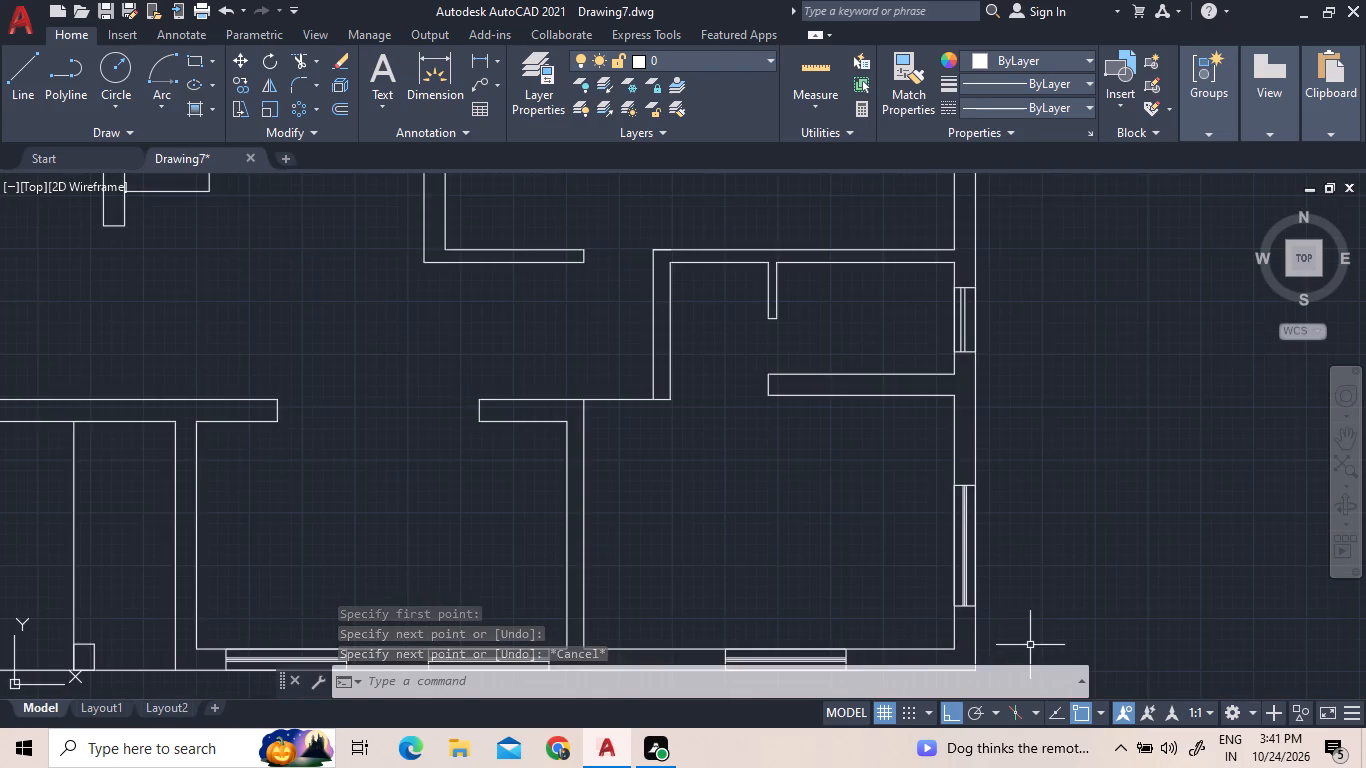
{"action": "scroll", "coordinate": [995, 636], "scroll_direction": "up", "scroll_amount": 3}
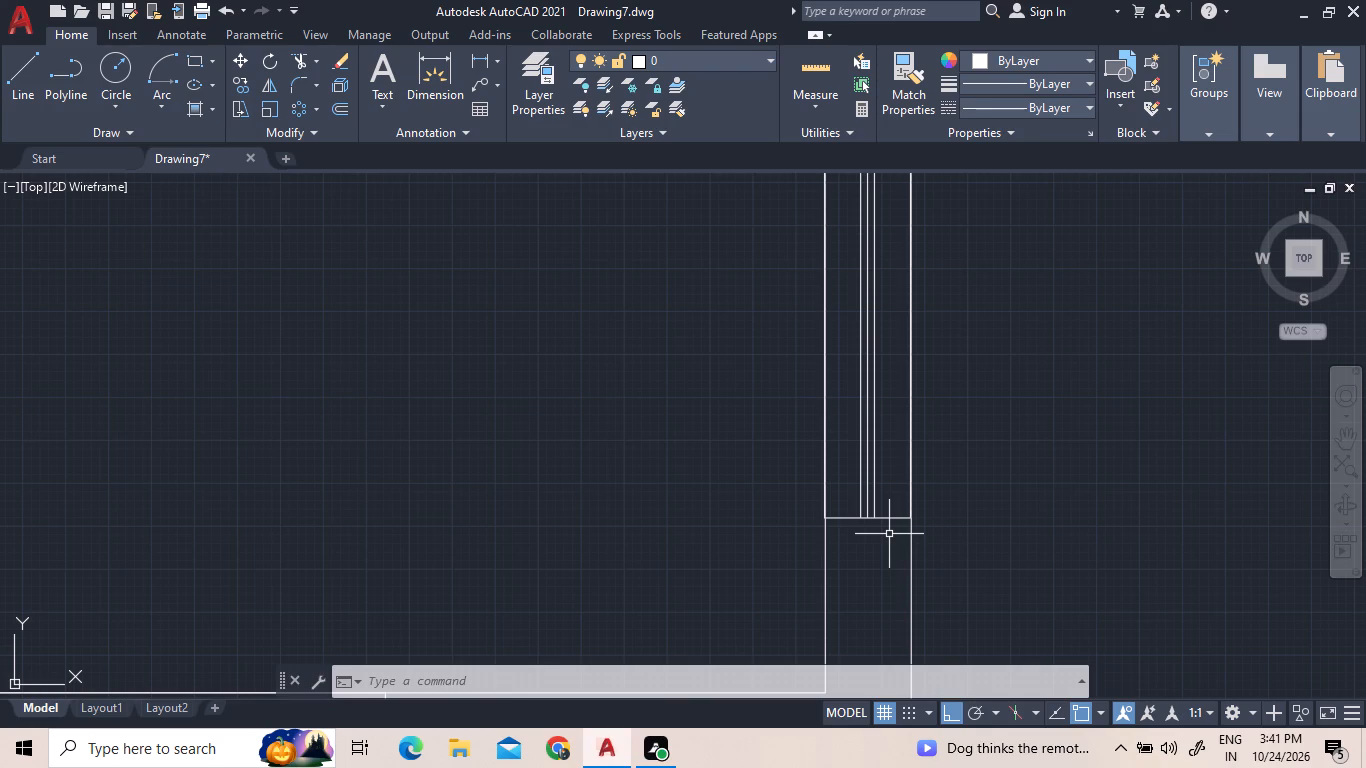
{"action": "scroll", "coordinate": [888, 546], "scroll_direction": "down", "scroll_amount": 1}
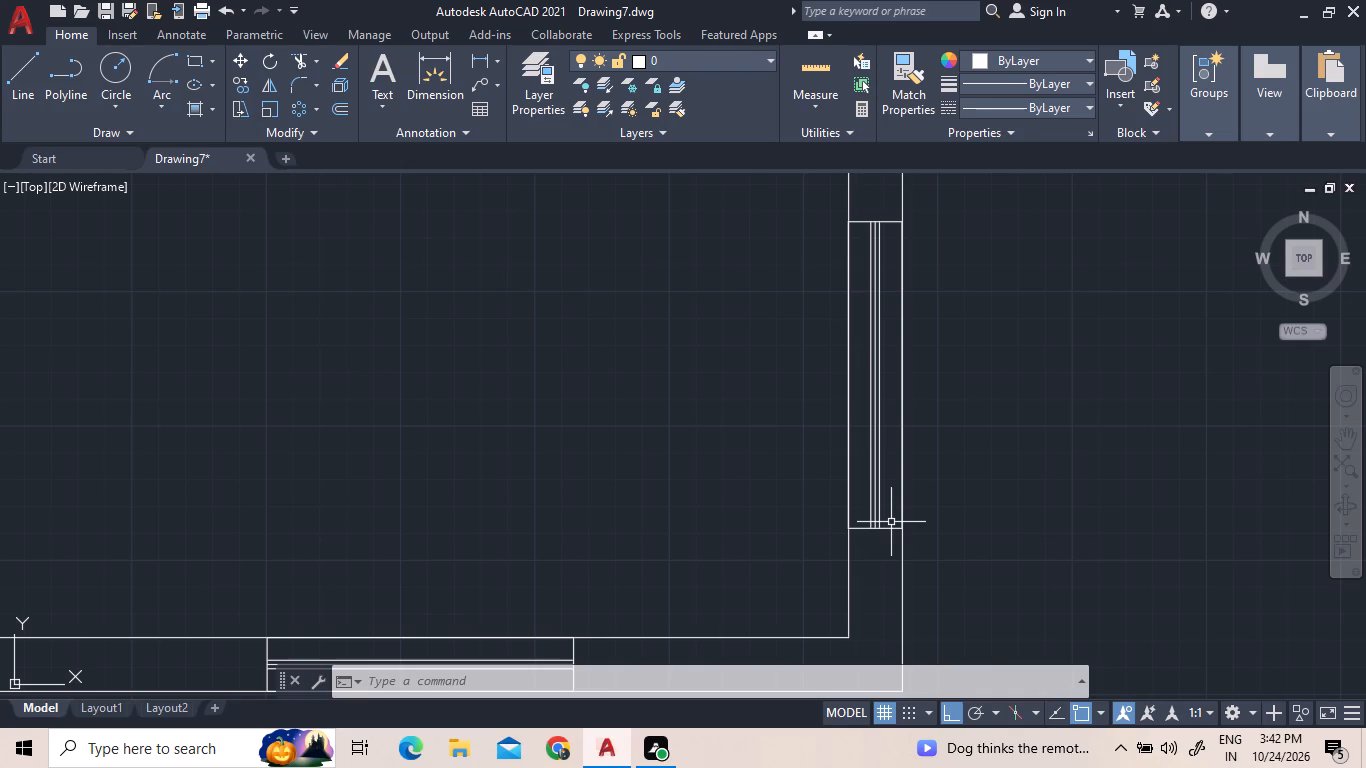
{"action": "scroll", "coordinate": [1336, 268], "scroll_direction": "down", "scroll_amount": 3}
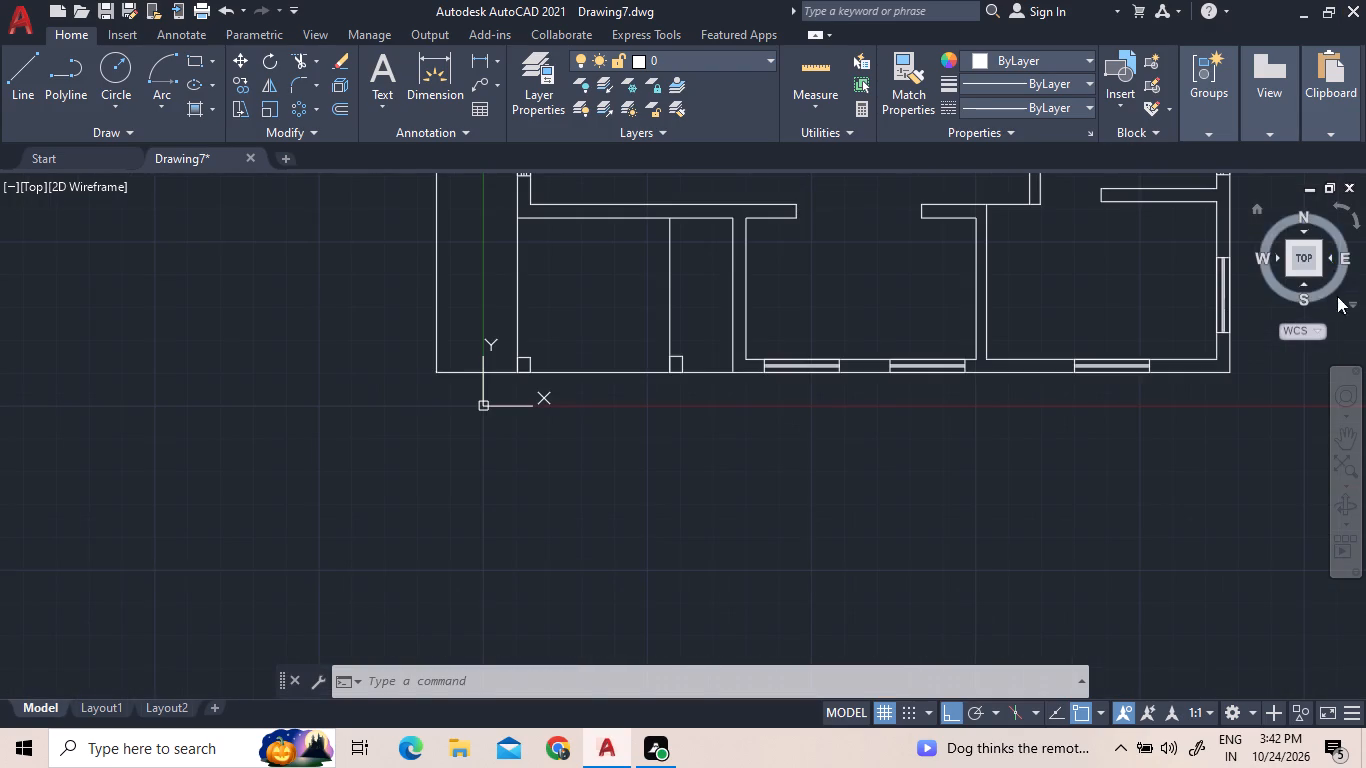
Copy the southeast room's east-wall window symbol about 481 straight north into the northeast room's east wall.
{"action": "middle_click_drag", "start_coordinate": [1194, 280], "coordinate": [807, 424]}
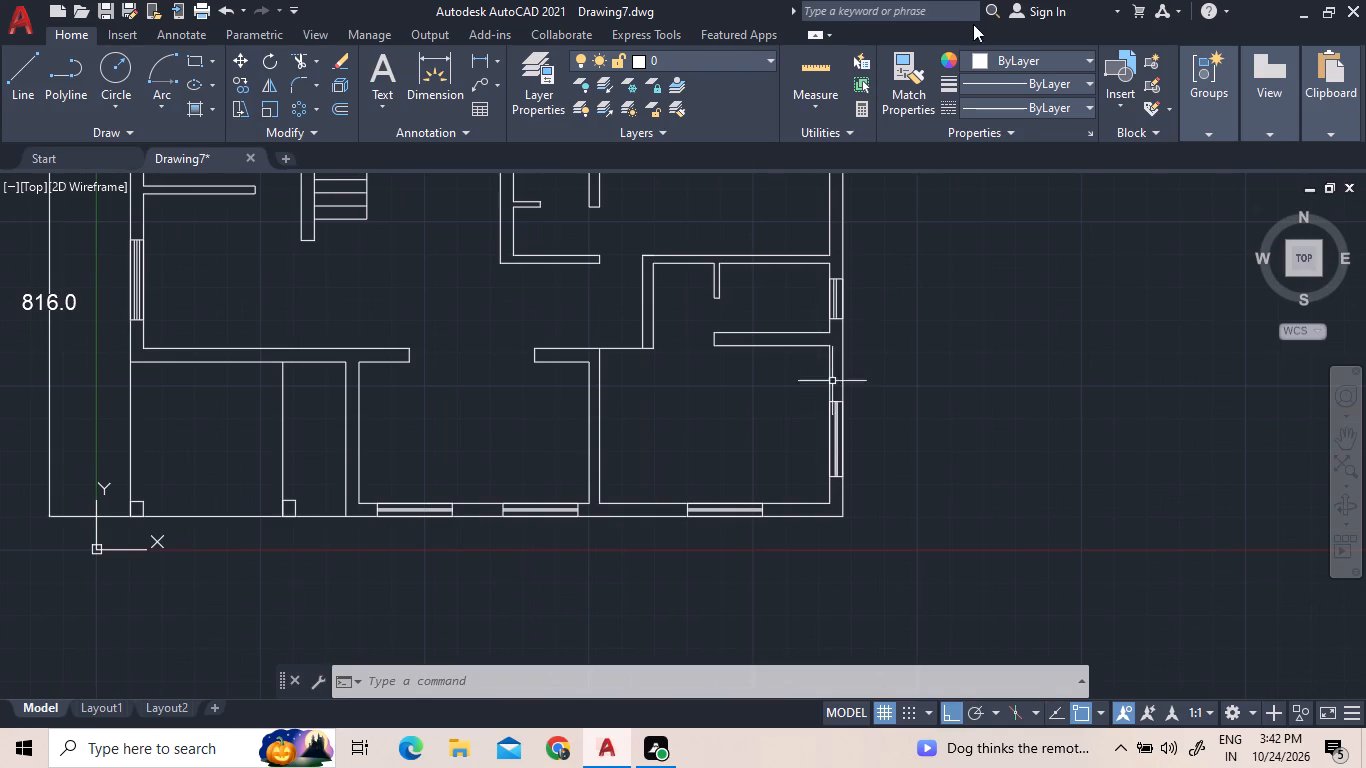
{"action": "scroll", "coordinate": [842, 489], "scroll_direction": "up", "scroll_amount": 2}
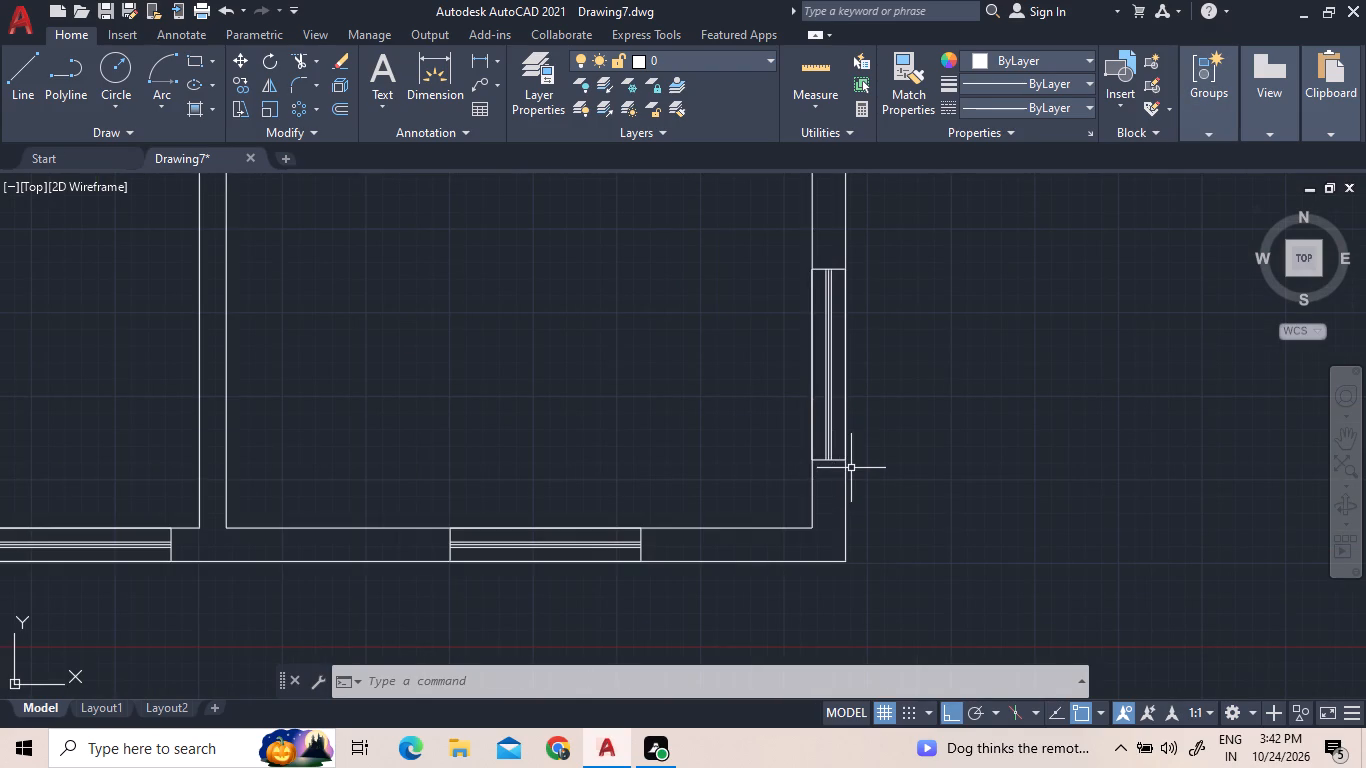
{"action": "scroll", "coordinate": [821, 462], "scroll_direction": "up", "scroll_amount": 3}
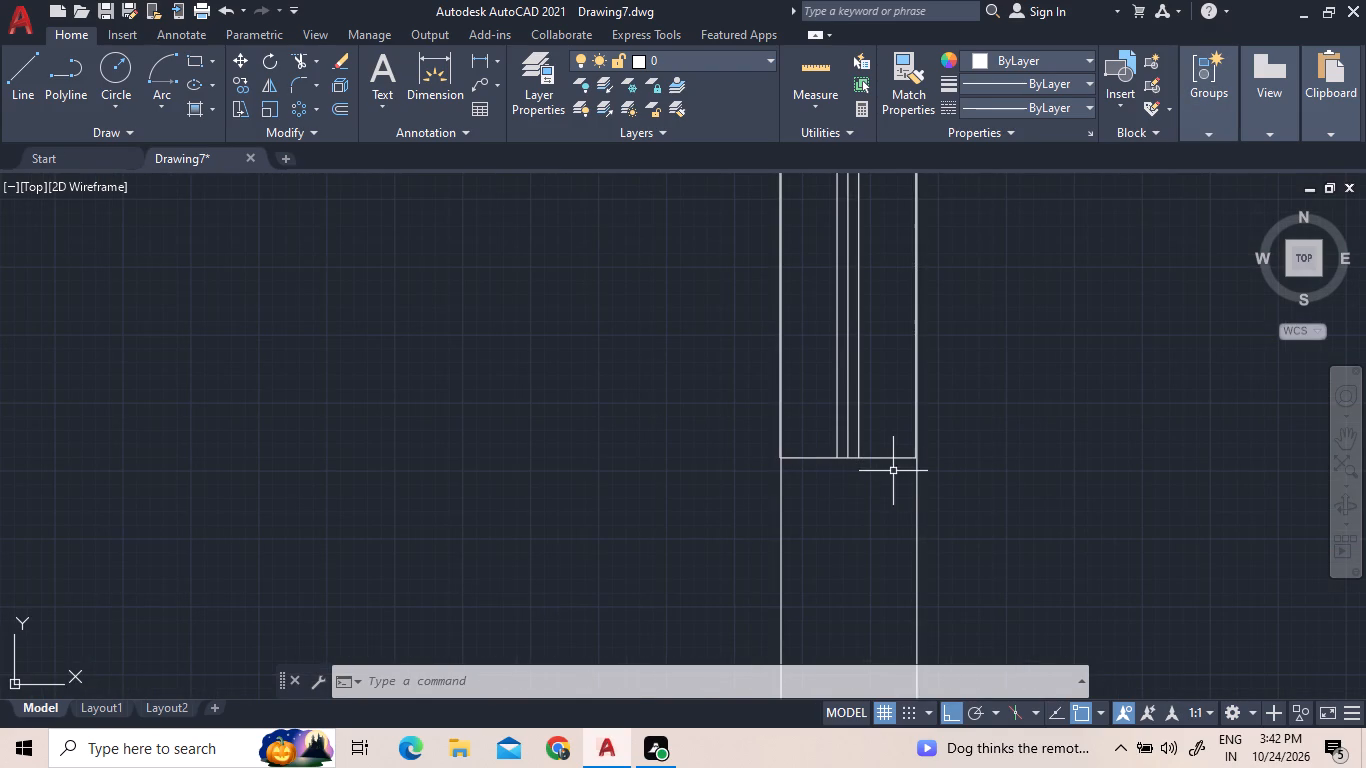
{"action": "left_click", "coordinate": [892, 471]}
{"action": "scroll", "coordinate": [835, 453], "scroll_direction": "down", "scroll_amount": 4}
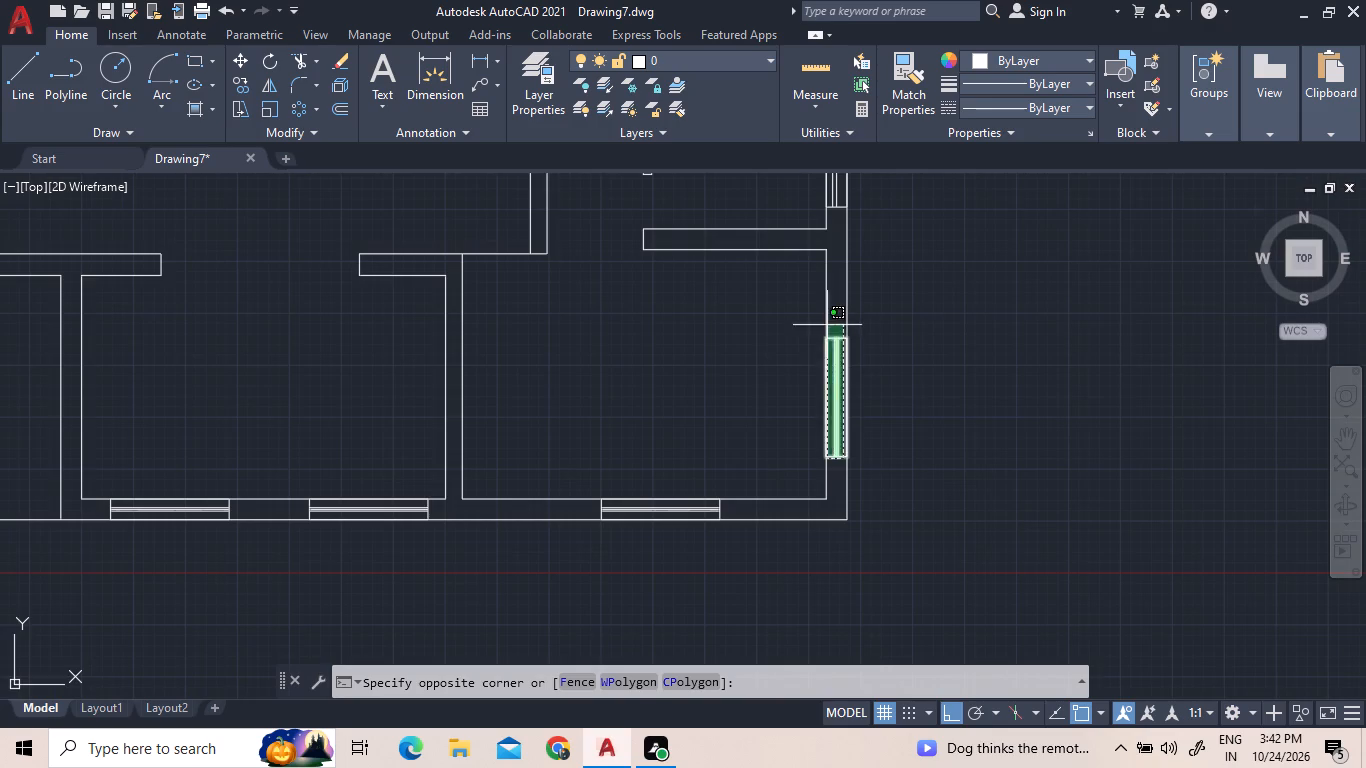
{"action": "scroll", "coordinate": [826, 325], "scroll_direction": "up", "scroll_amount": 3}
{"action": "left_click", "coordinate": [841, 330]}
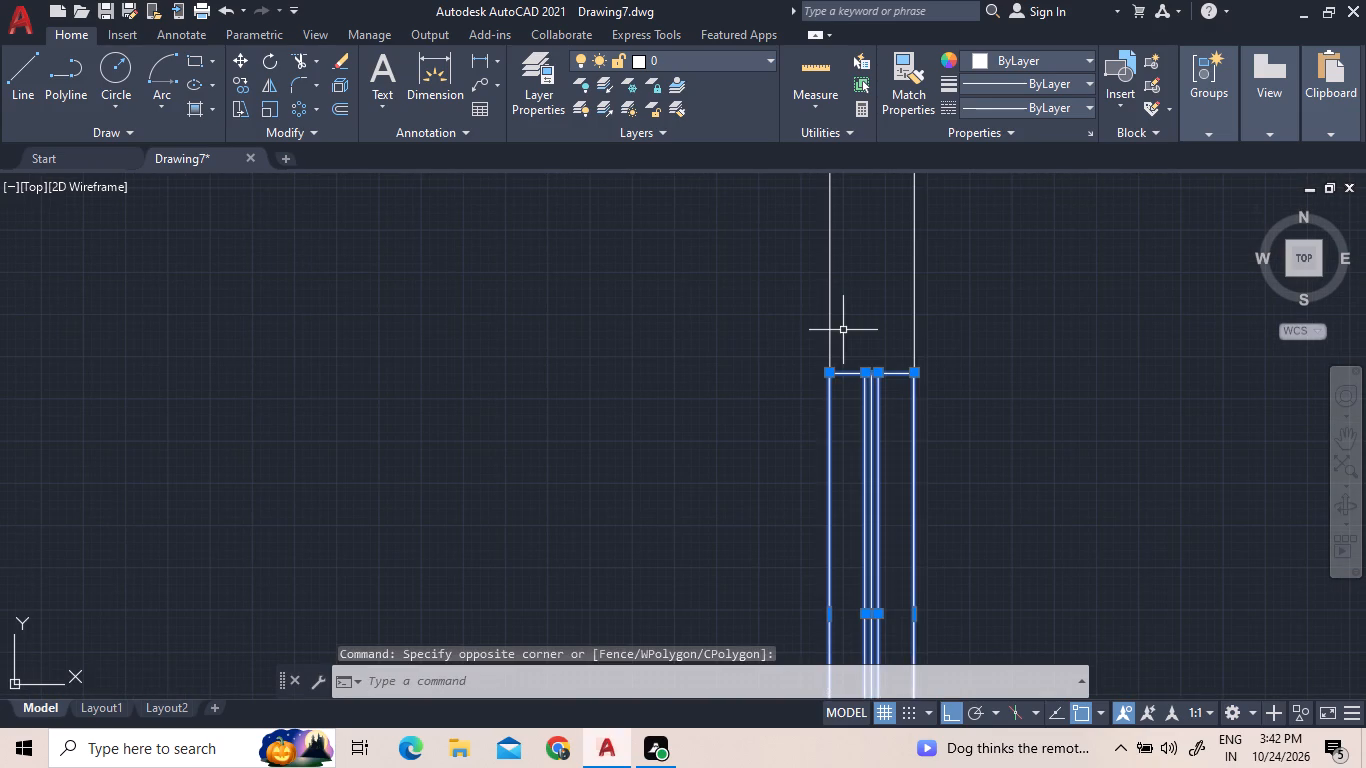
{"action": "scroll", "coordinate": [988, 274], "scroll_direction": "down", "scroll_amount": 2}
{"action": "right_click", "coordinate": [1032, 360]}
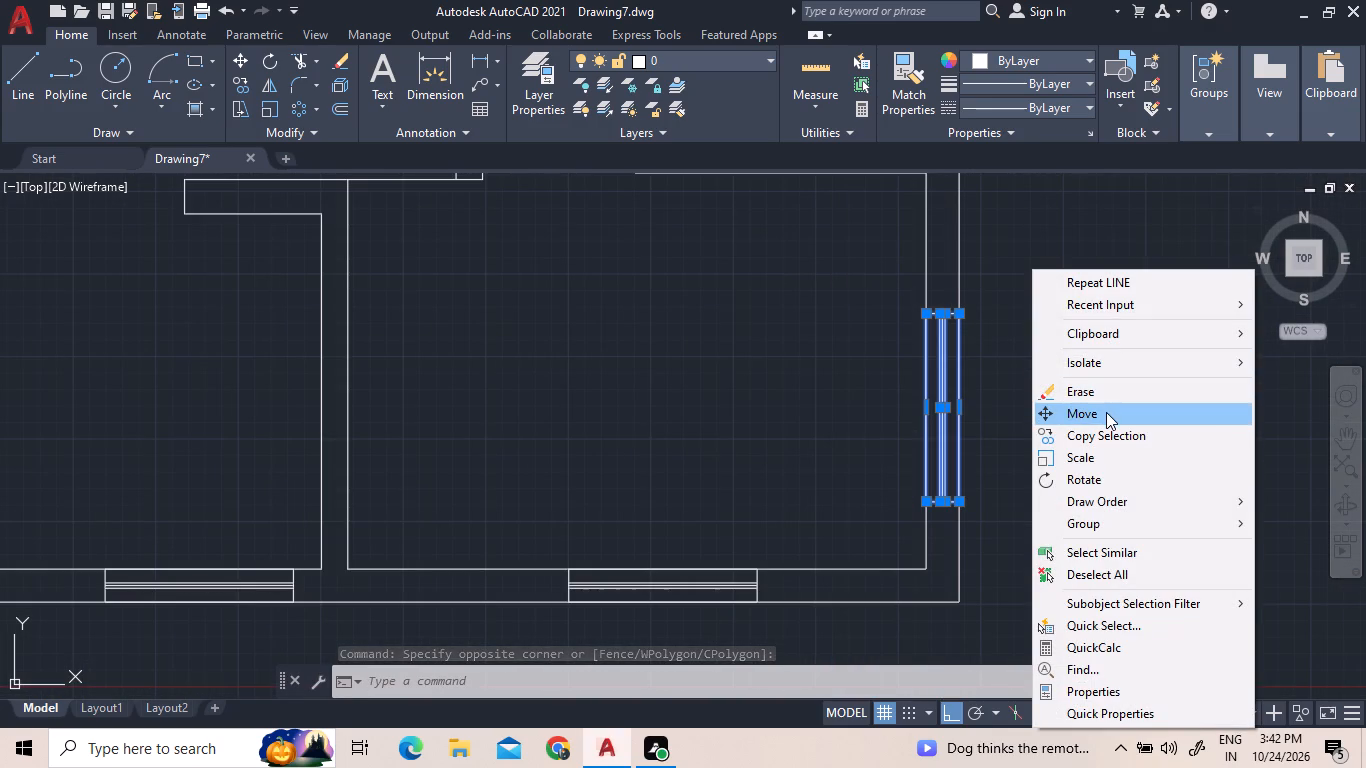
{"action": "left_click", "coordinate": [1109, 431]}
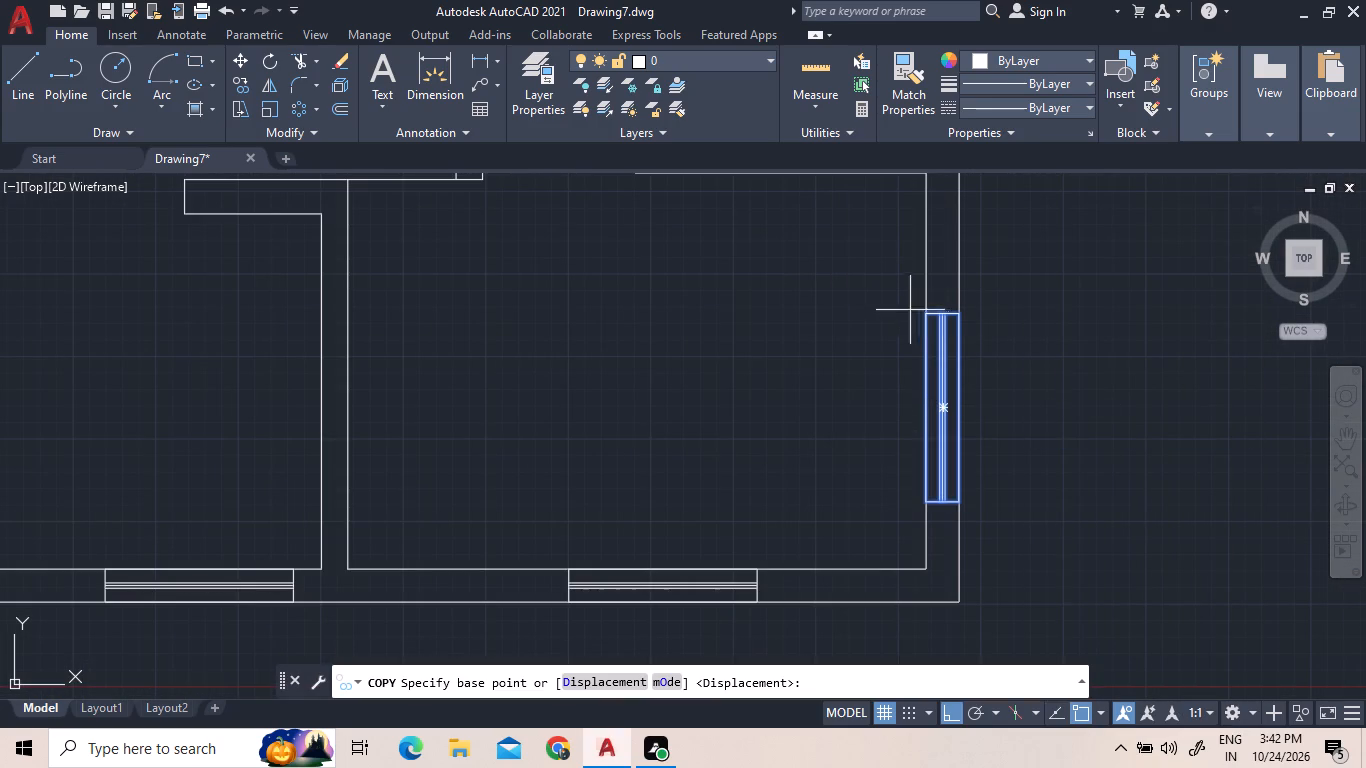
{"action": "scroll", "coordinate": [943, 304], "scroll_direction": "up", "scroll_amount": 4}
{"action": "left_click", "coordinate": [936, 363]}
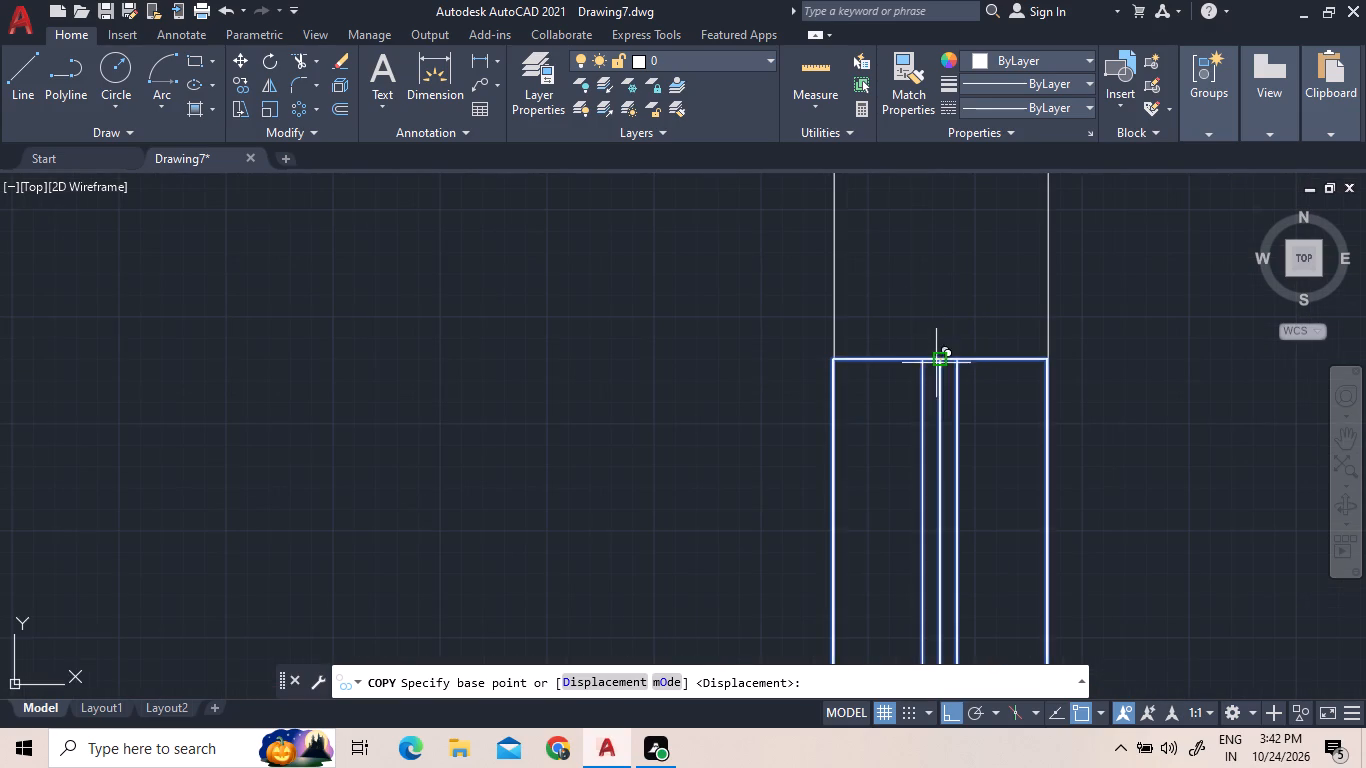
{"action": "scroll", "coordinate": [941, 344], "scroll_direction": "down", "scroll_amount": 9}
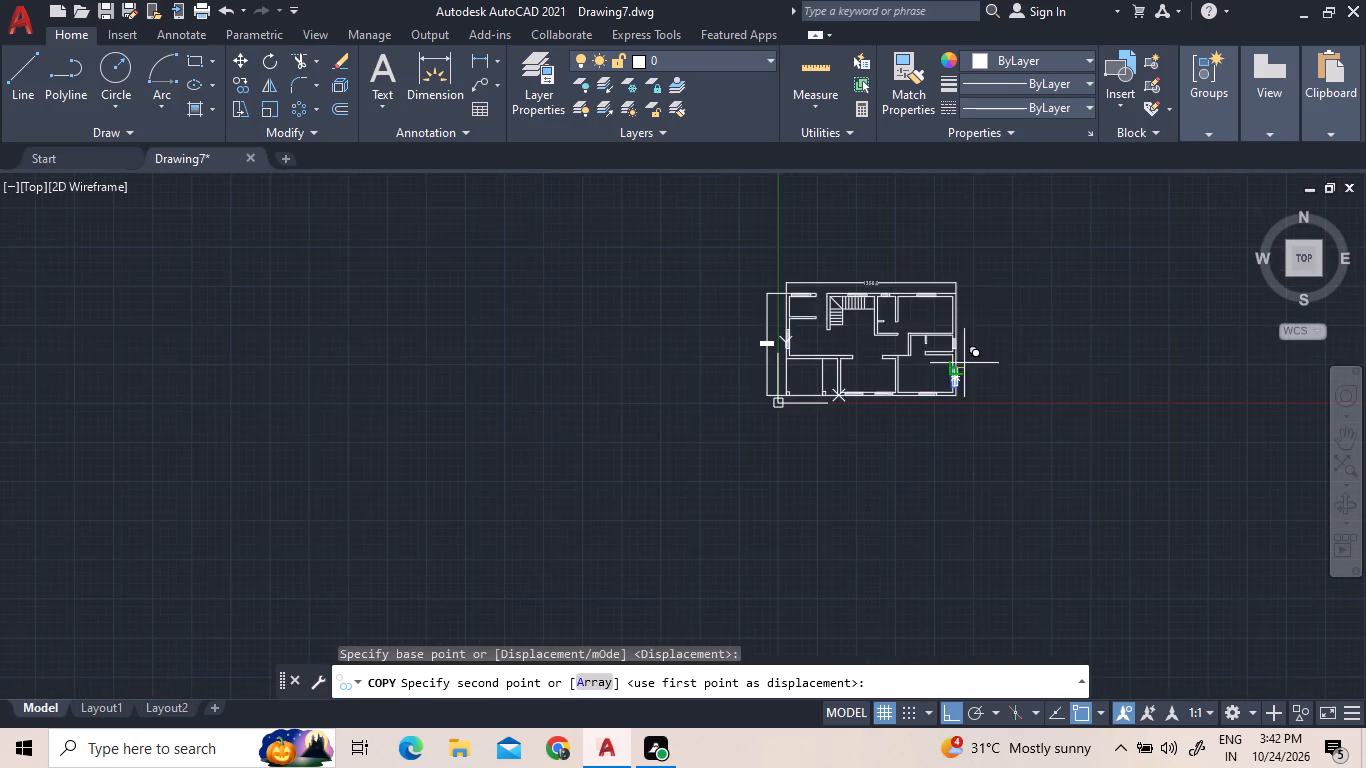
{"action": "scroll", "coordinate": [963, 293], "scroll_direction": "up", "scroll_amount": 3}
{"action": "scroll", "coordinate": [960, 375], "scroll_direction": "up", "scroll_amount": 5}
{"action": "scroll", "coordinate": [958, 360], "scroll_direction": "down", "scroll_amount": 2}
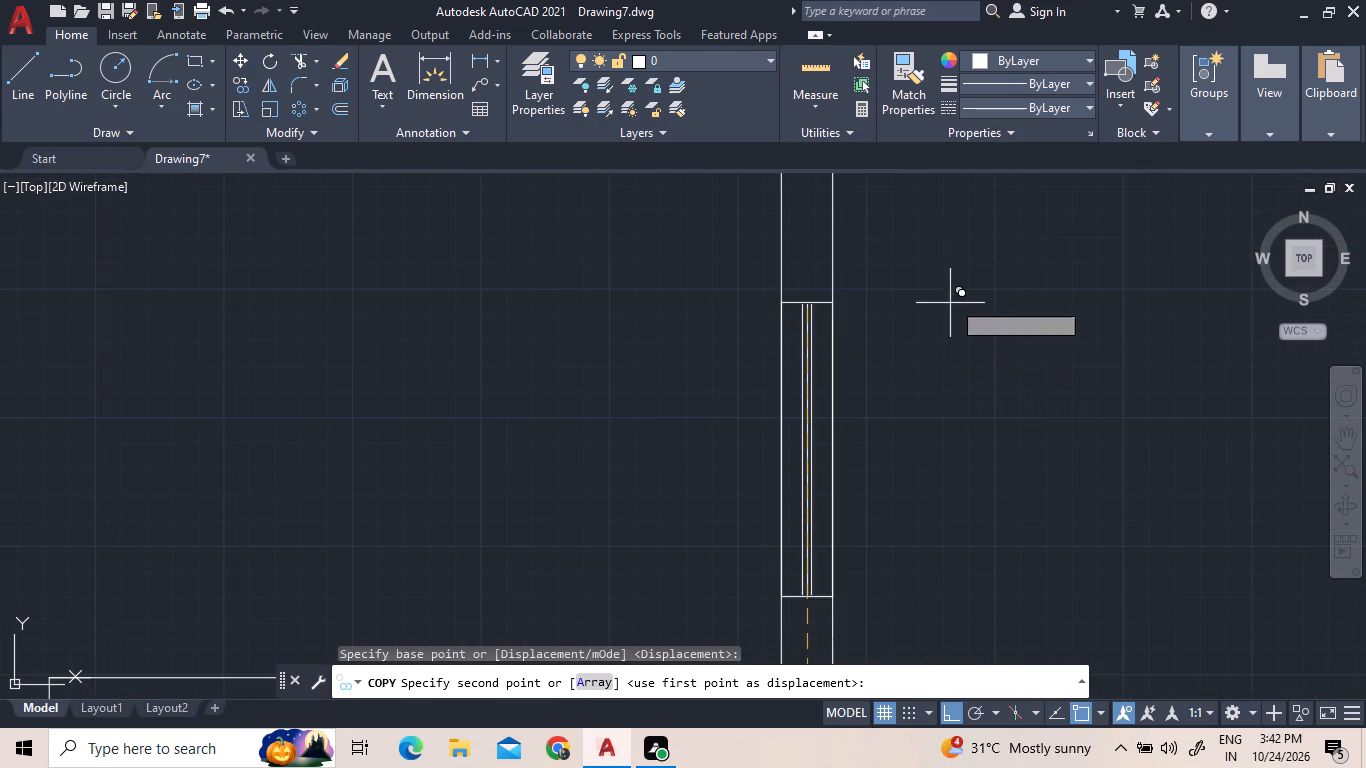
{"action": "left_click", "coordinate": [950, 261]}
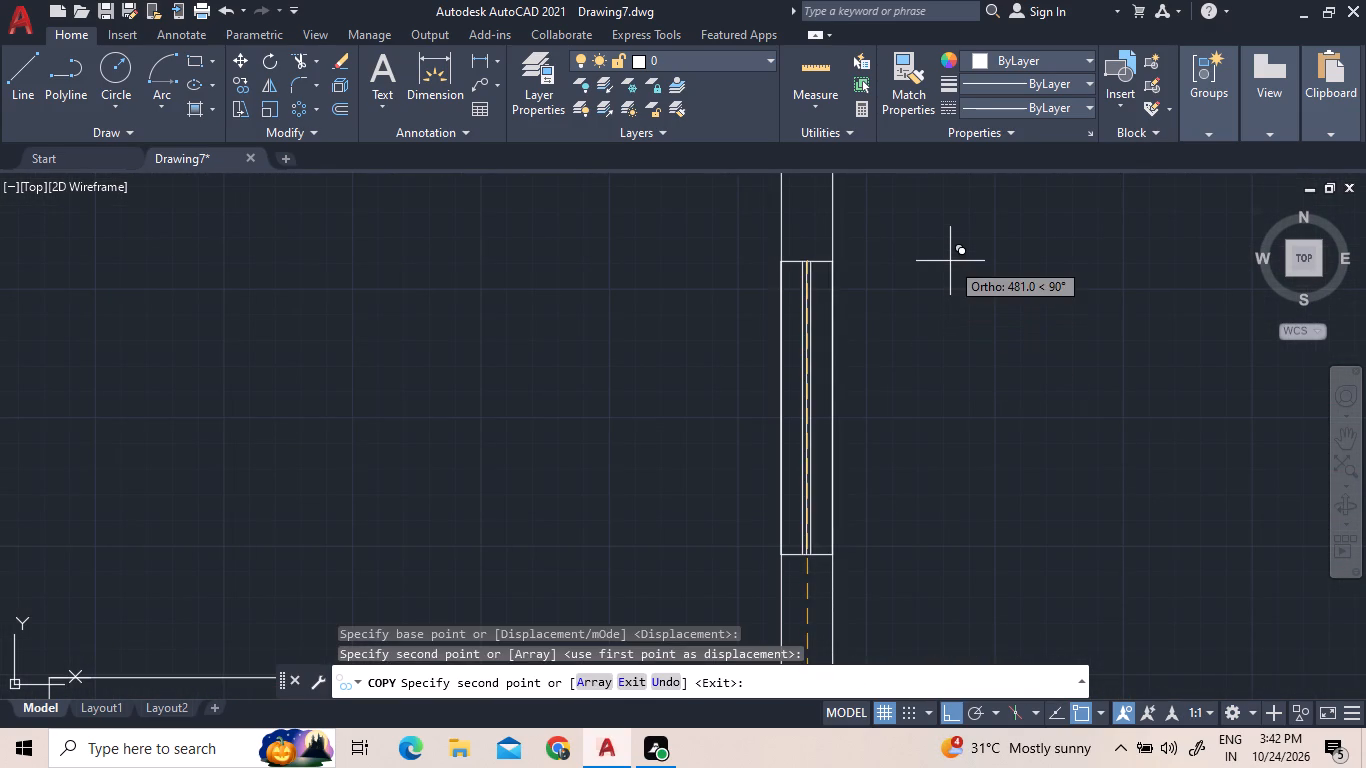
{"action": "scroll", "coordinate": [950, 261], "scroll_direction": "down", "scroll_amount": 4}
{"action": "scroll", "coordinate": [1012, 438], "scroll_direction": "up", "scroll_amount": 3}
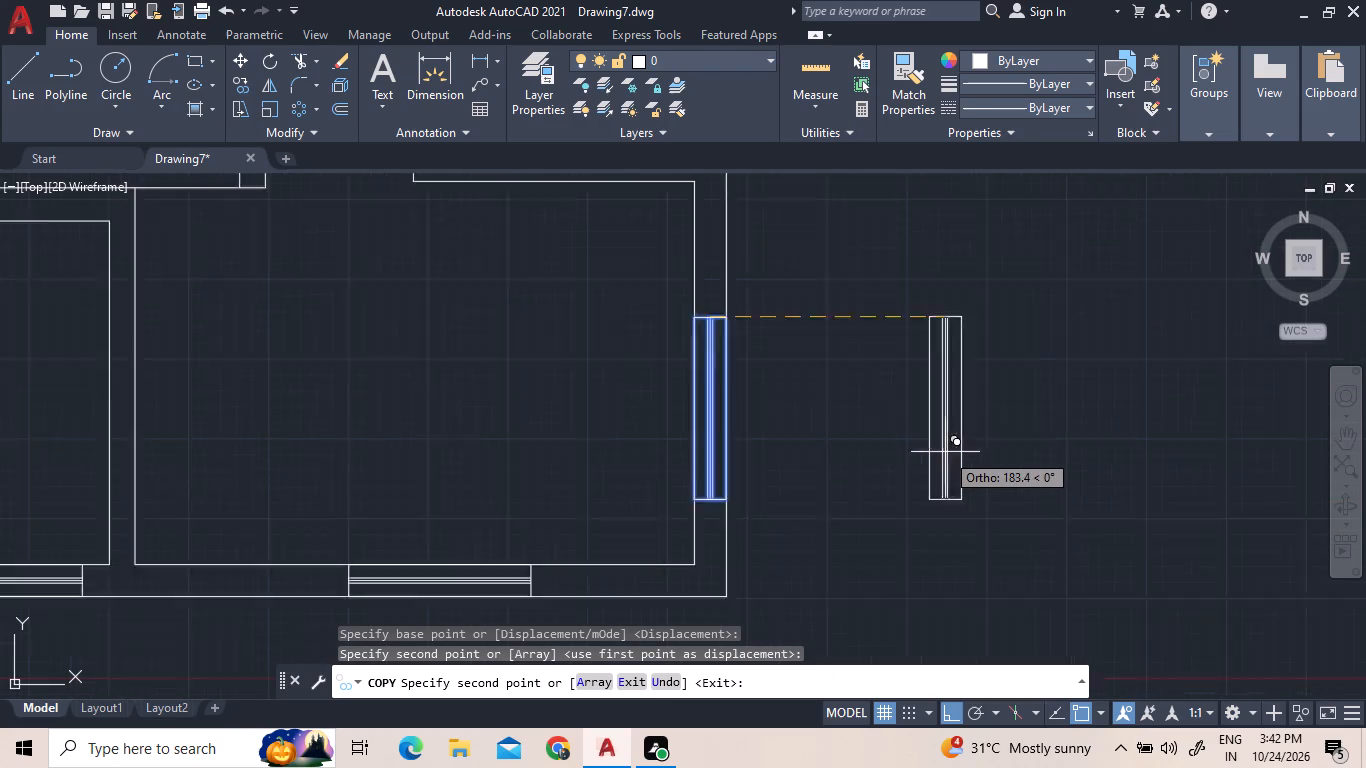
{"action": "scroll", "coordinate": [945, 452], "scroll_direction": "up", "scroll_amount": 1}
{"action": "right_click", "coordinate": [965, 449]}
{"action": "left_click", "coordinate": [988, 454]}
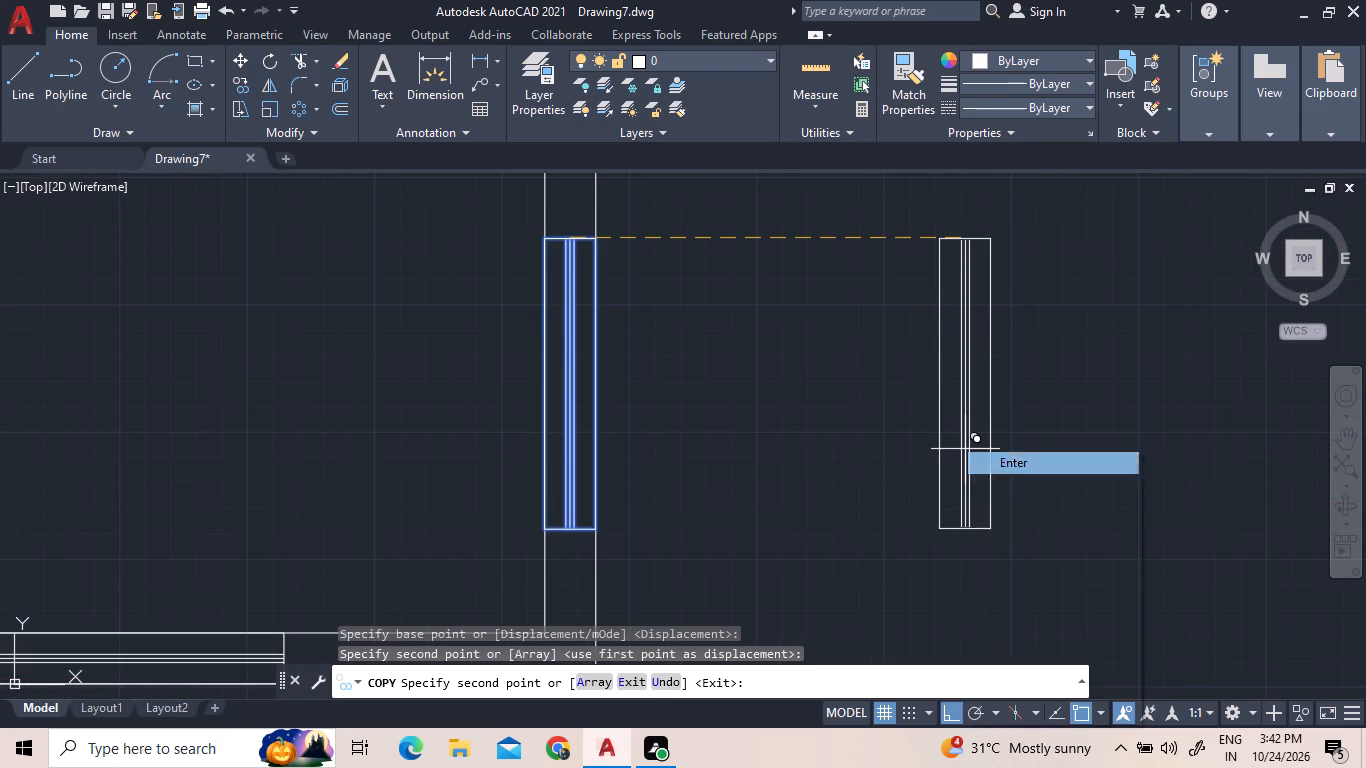
Draw a vertical line from the midpoint of the short partition stub east of the staircase south to the horizontal partition.
{"action": "scroll", "coordinate": [925, 413], "scroll_direction": "down", "scroll_amount": 2}
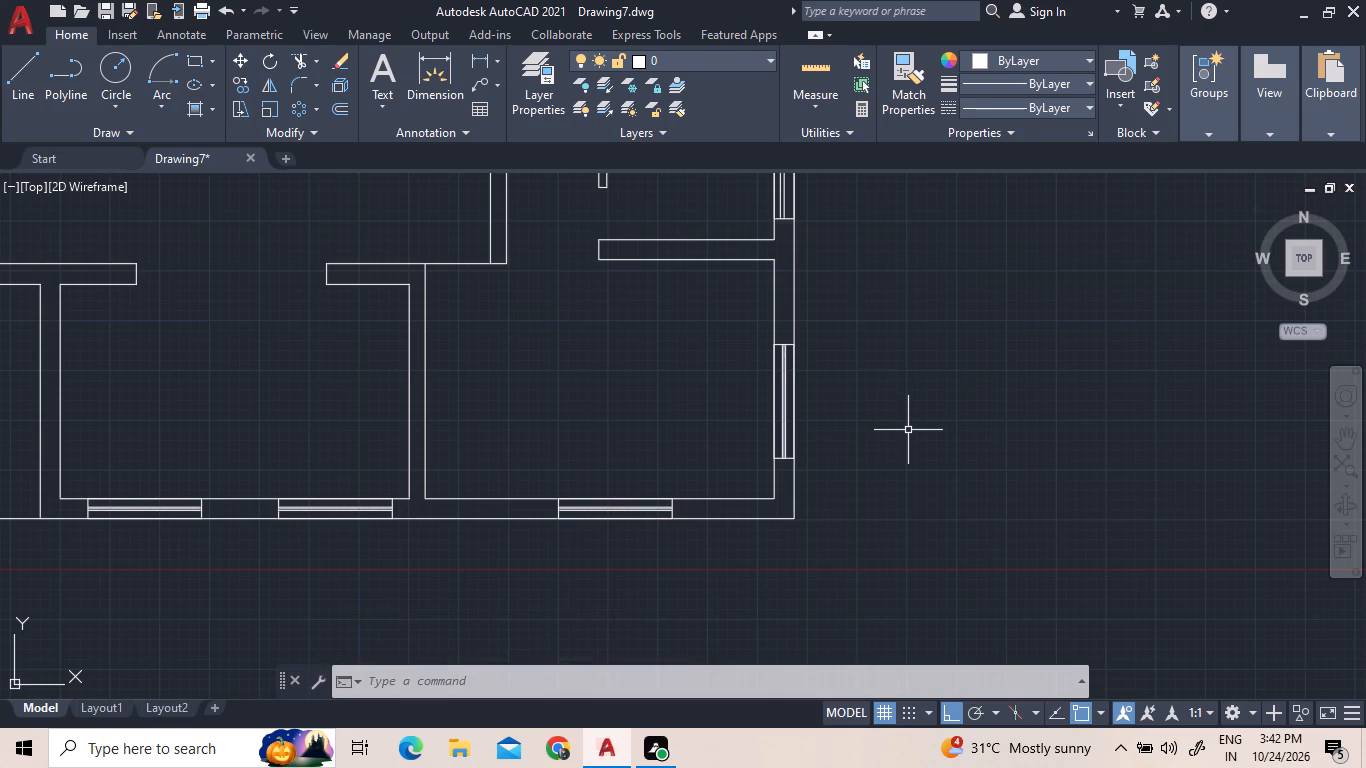
{"action": "scroll", "coordinate": [908, 430], "scroll_direction": "down", "scroll_amount": 4}
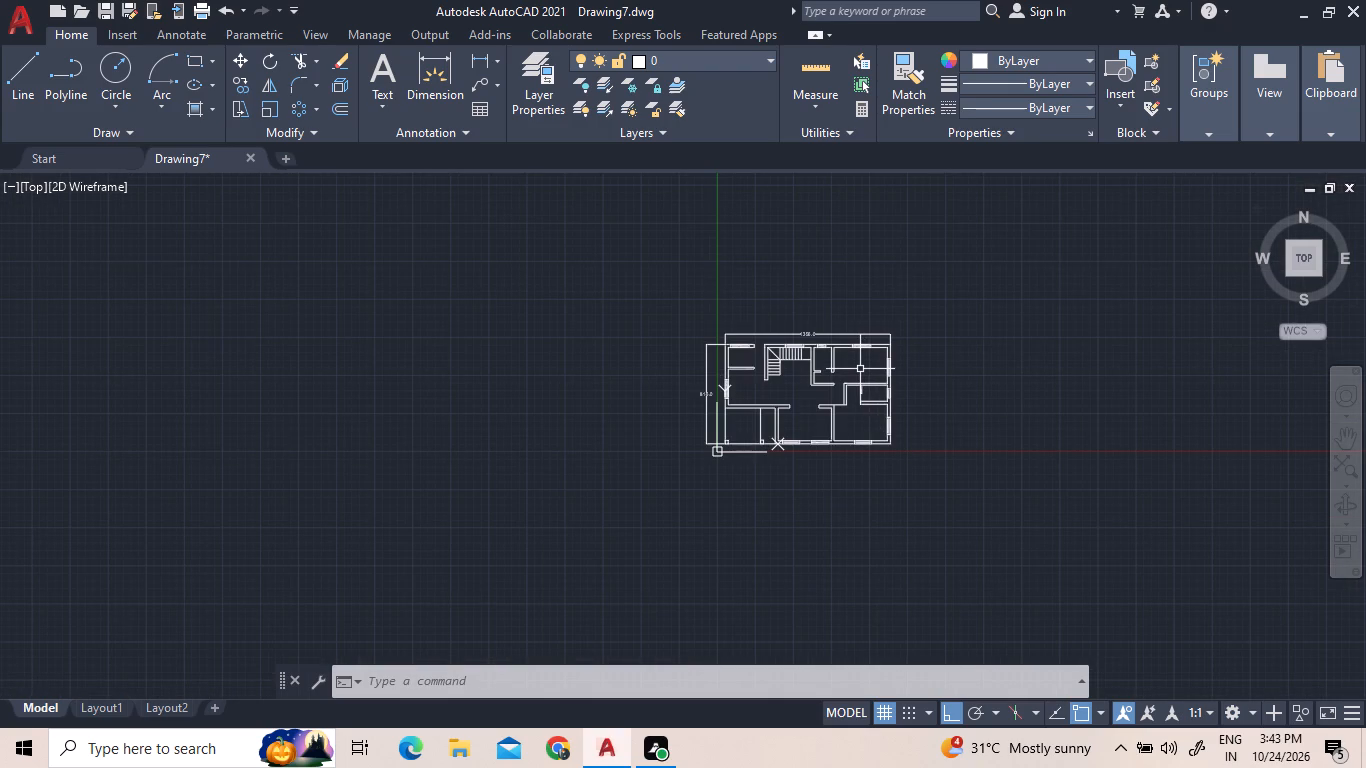
{"action": "scroll", "coordinate": [866, 378], "scroll_direction": "up", "scroll_amount": 3}
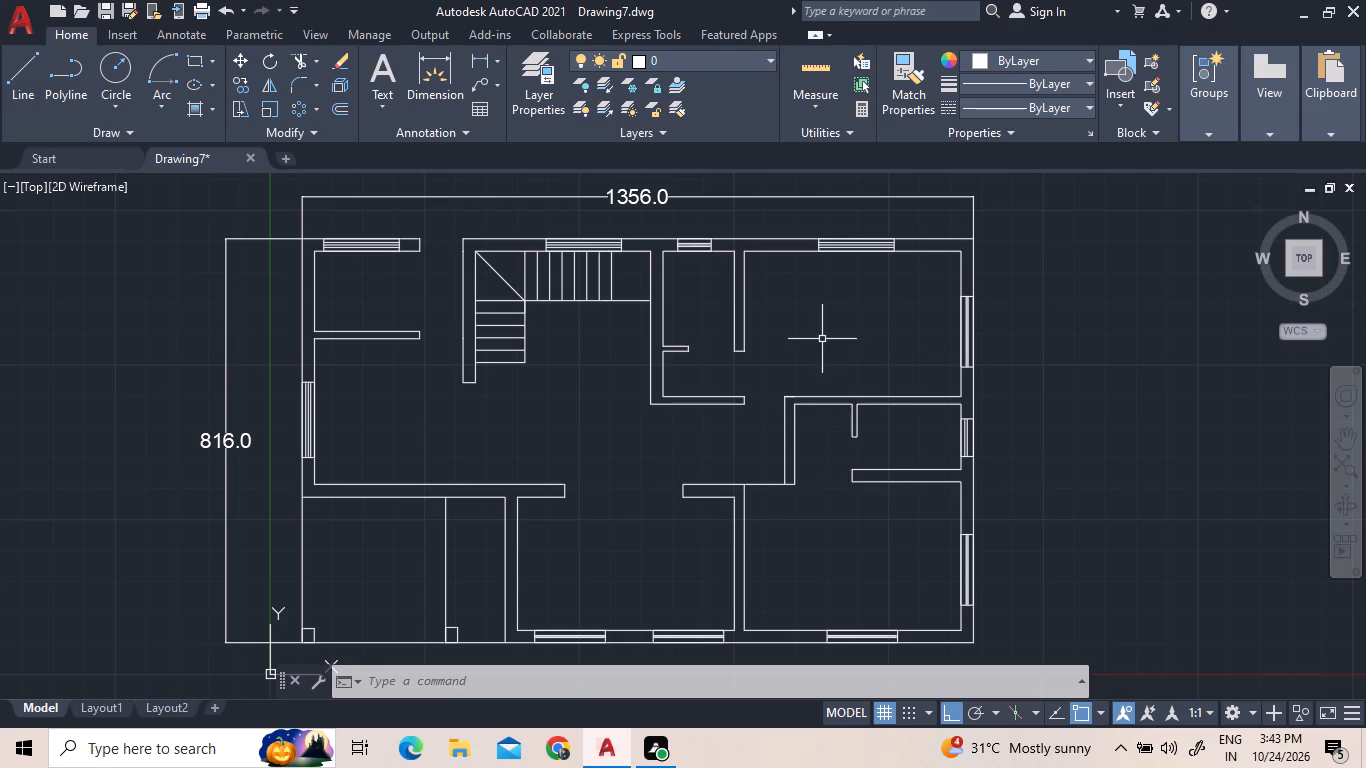
{"action": "scroll", "coordinate": [808, 341], "scroll_direction": "down", "scroll_amount": 1}
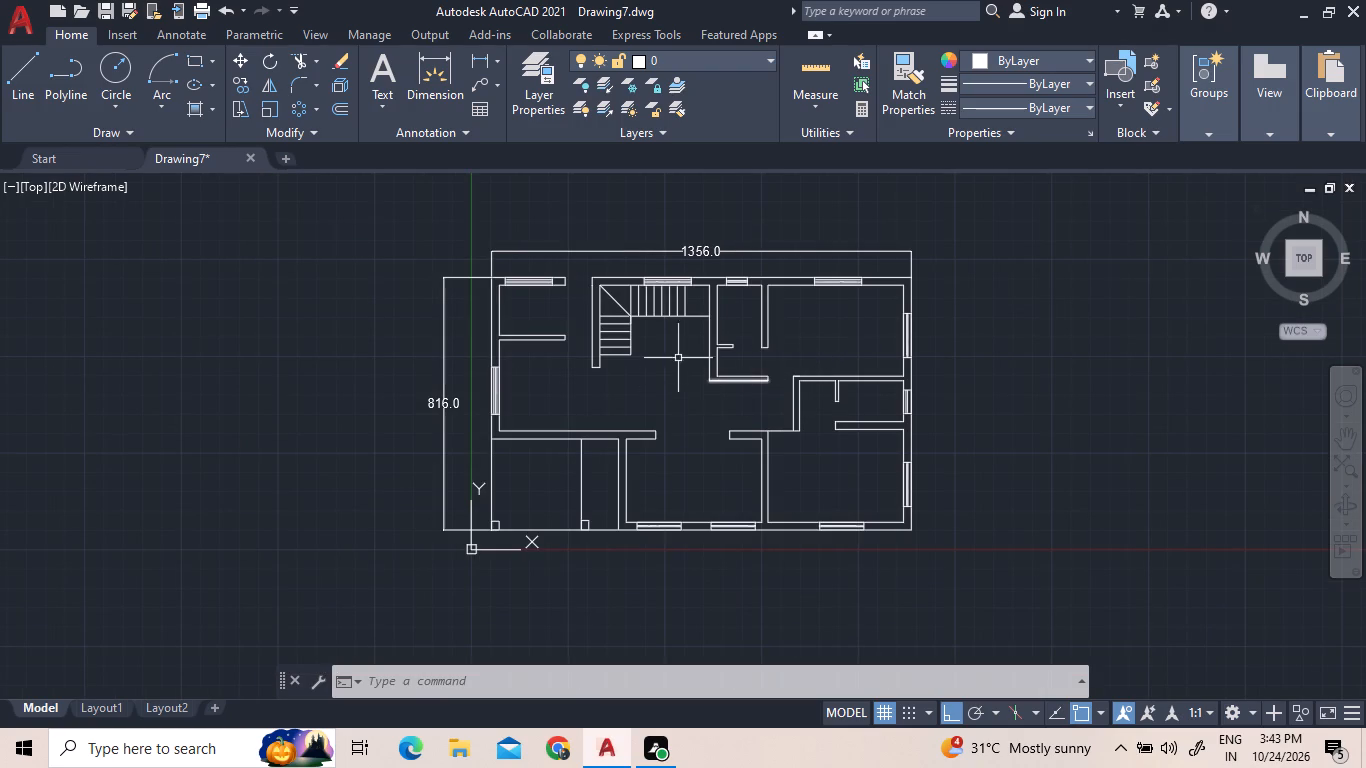
{"action": "scroll", "coordinate": [749, 376], "scroll_direction": "up", "scroll_amount": 3}
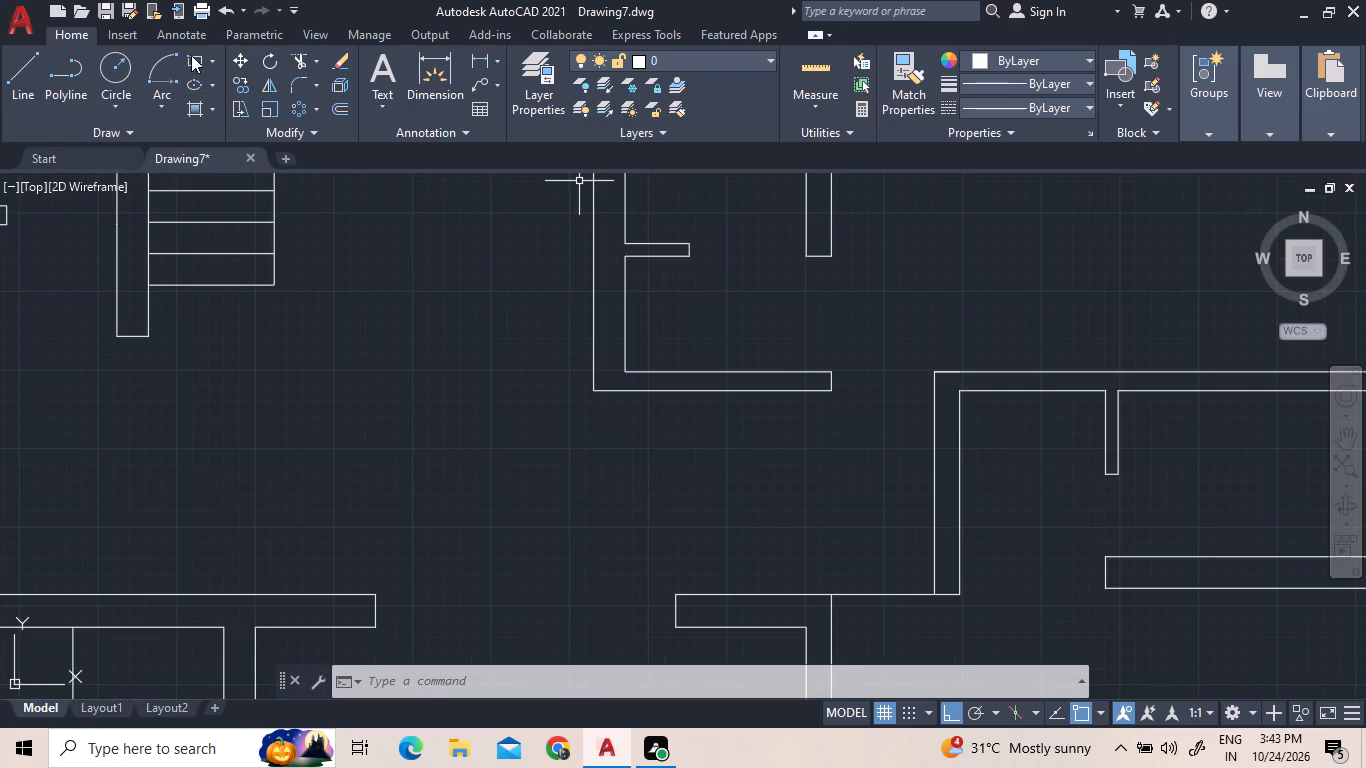
{"action": "left_click", "coordinate": [25, 75]}
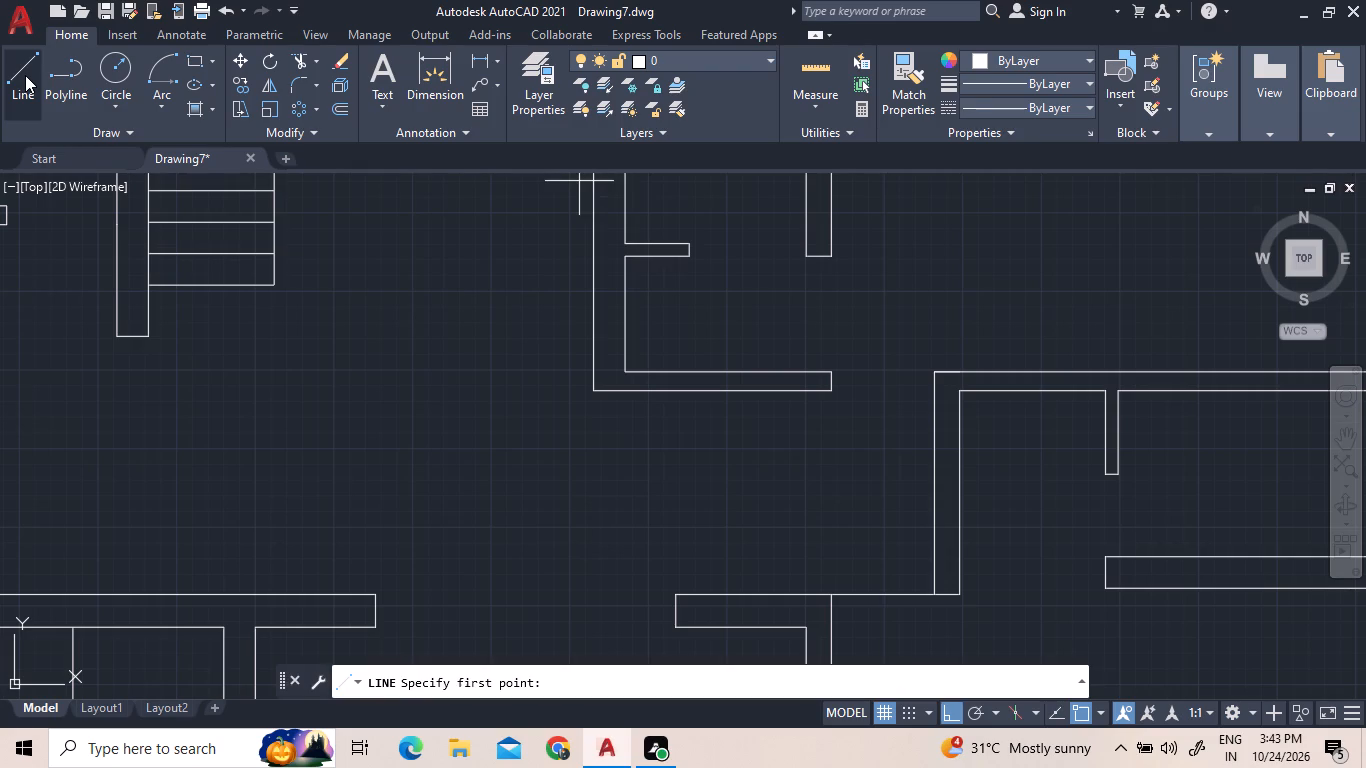
{"action": "left_click", "coordinate": [662, 253]}
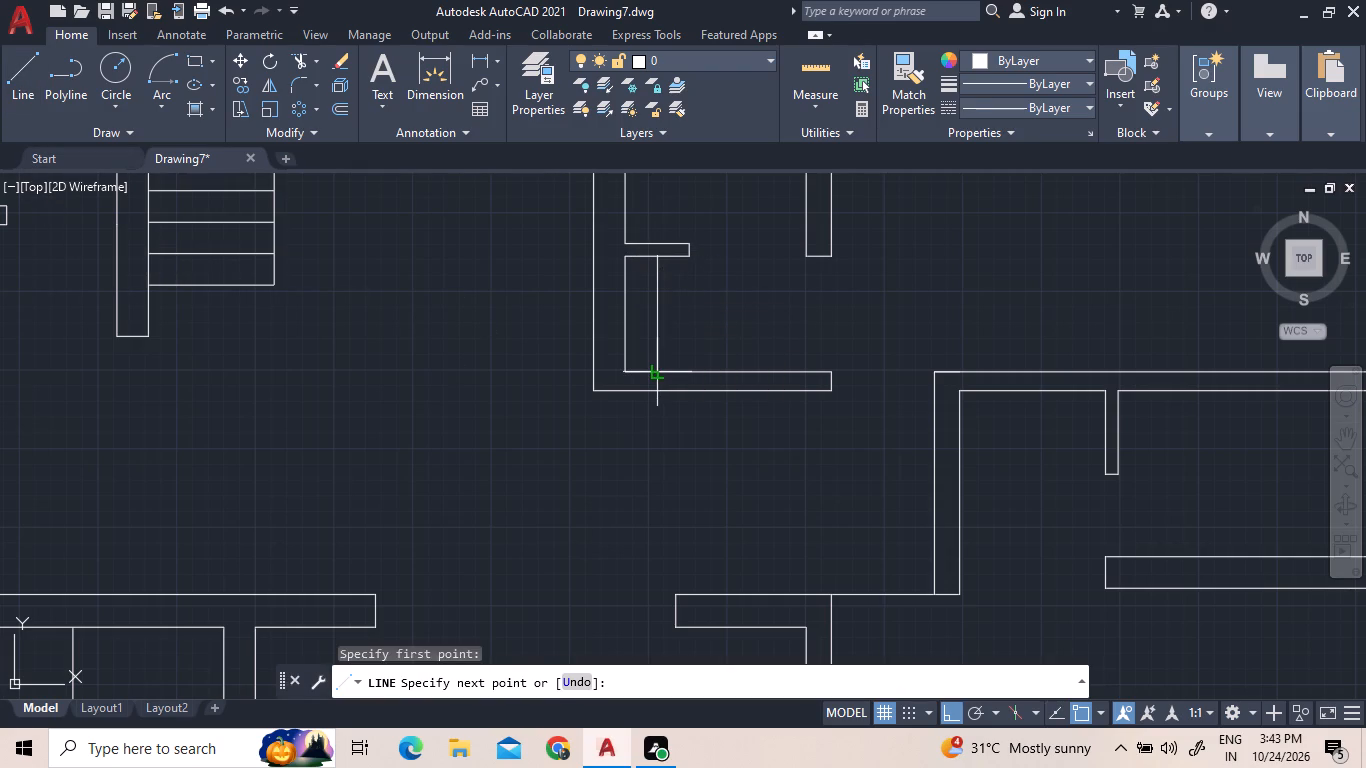
{"action": "left_click", "coordinate": [661, 370]}
Draw a horizontal line from the midpoint of the small east room's hanging partition stub west to that room's west wall.
{"action": "left_click", "coordinate": [34, 81]}
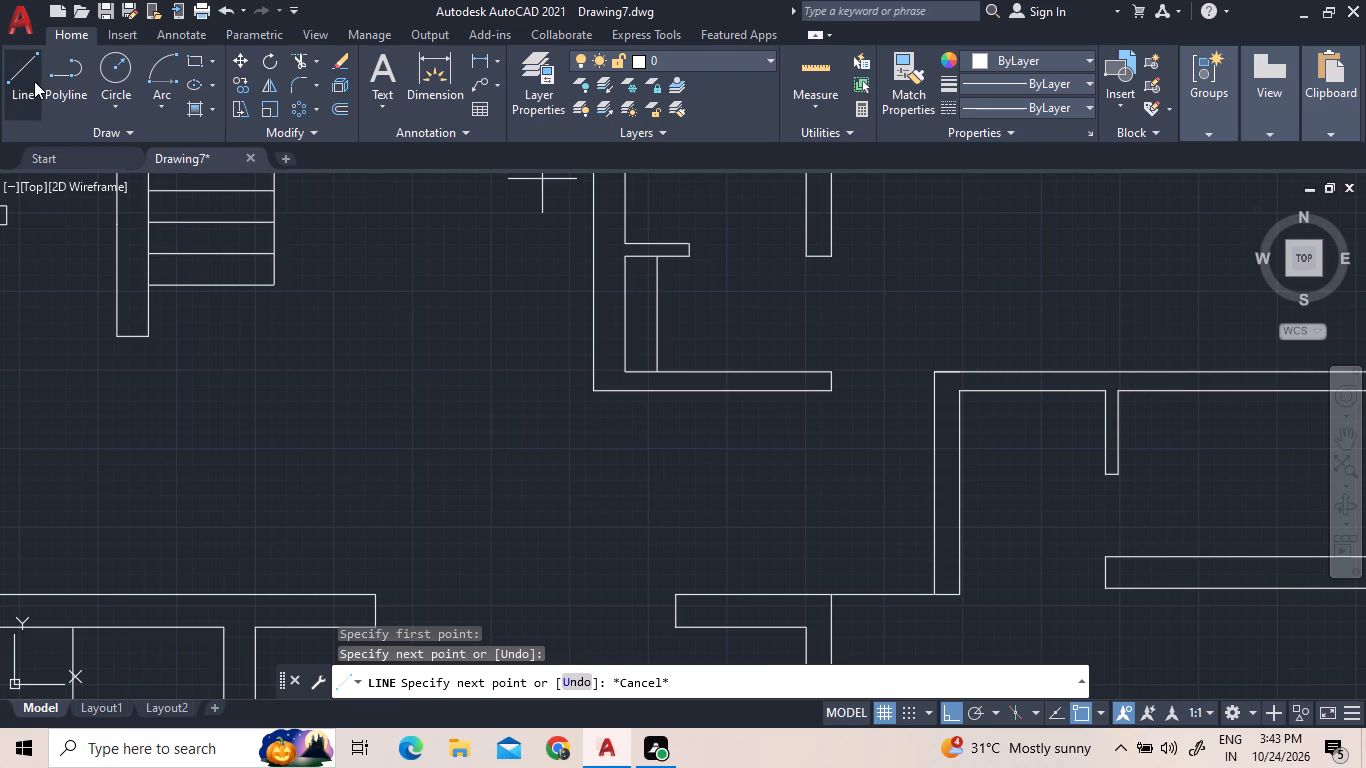
{"action": "left_click", "coordinate": [1104, 432]}
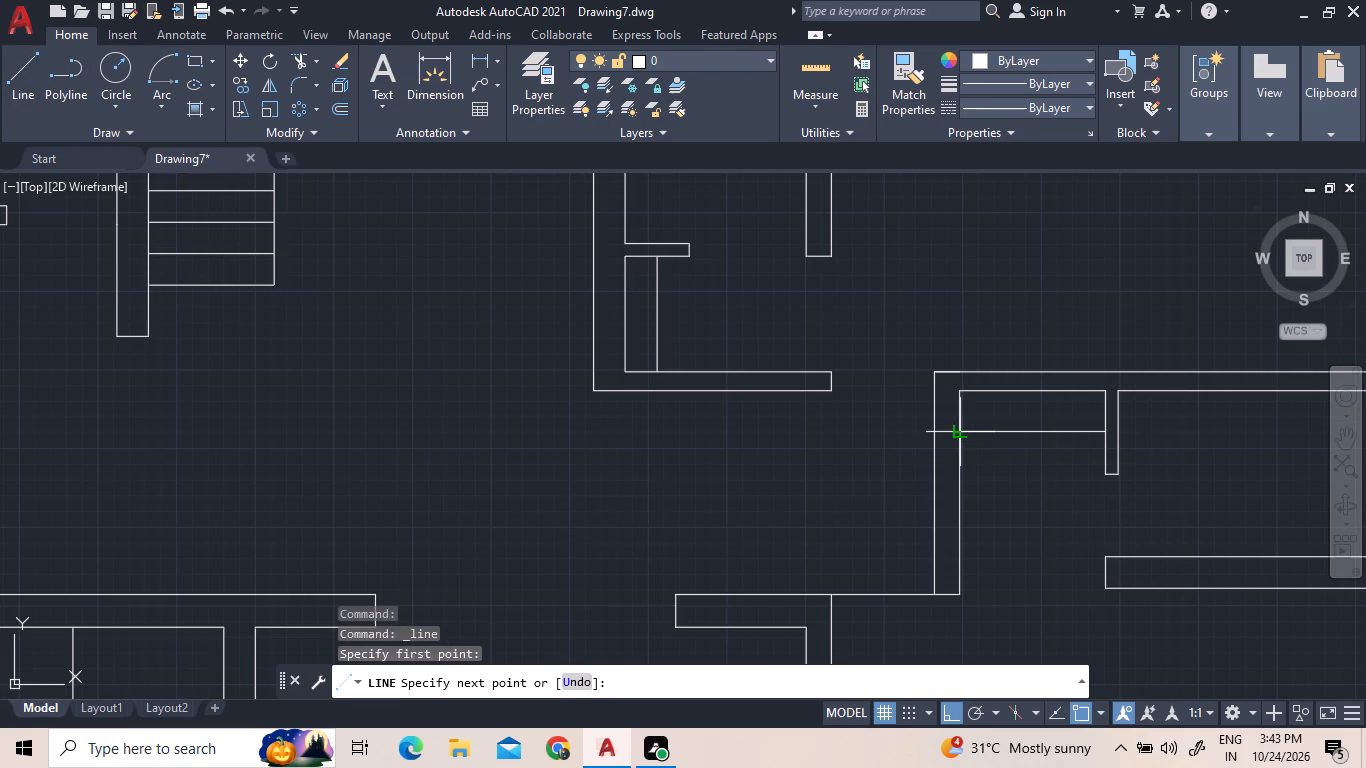
{"action": "left_click", "coordinate": [962, 435]}
{"action": "right_click", "coordinate": [825, 298]}
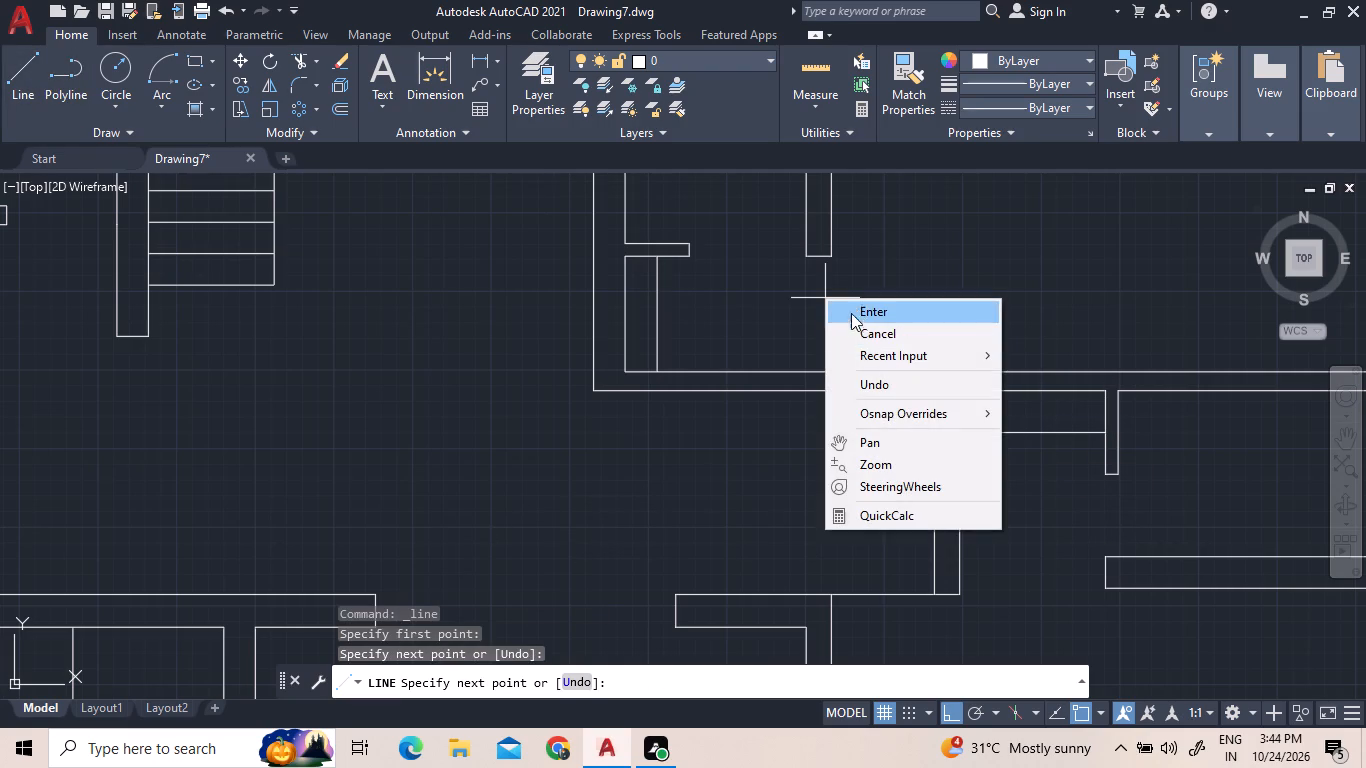
{"action": "left_click", "coordinate": [857, 307]}
Place multiline text reading "W/A" in the small northwest room.
{"action": "scroll", "coordinate": [848, 372], "scroll_direction": "down", "scroll_amount": 3}
{"action": "scroll", "coordinate": [840, 348], "scroll_direction": "up", "scroll_amount": 3}
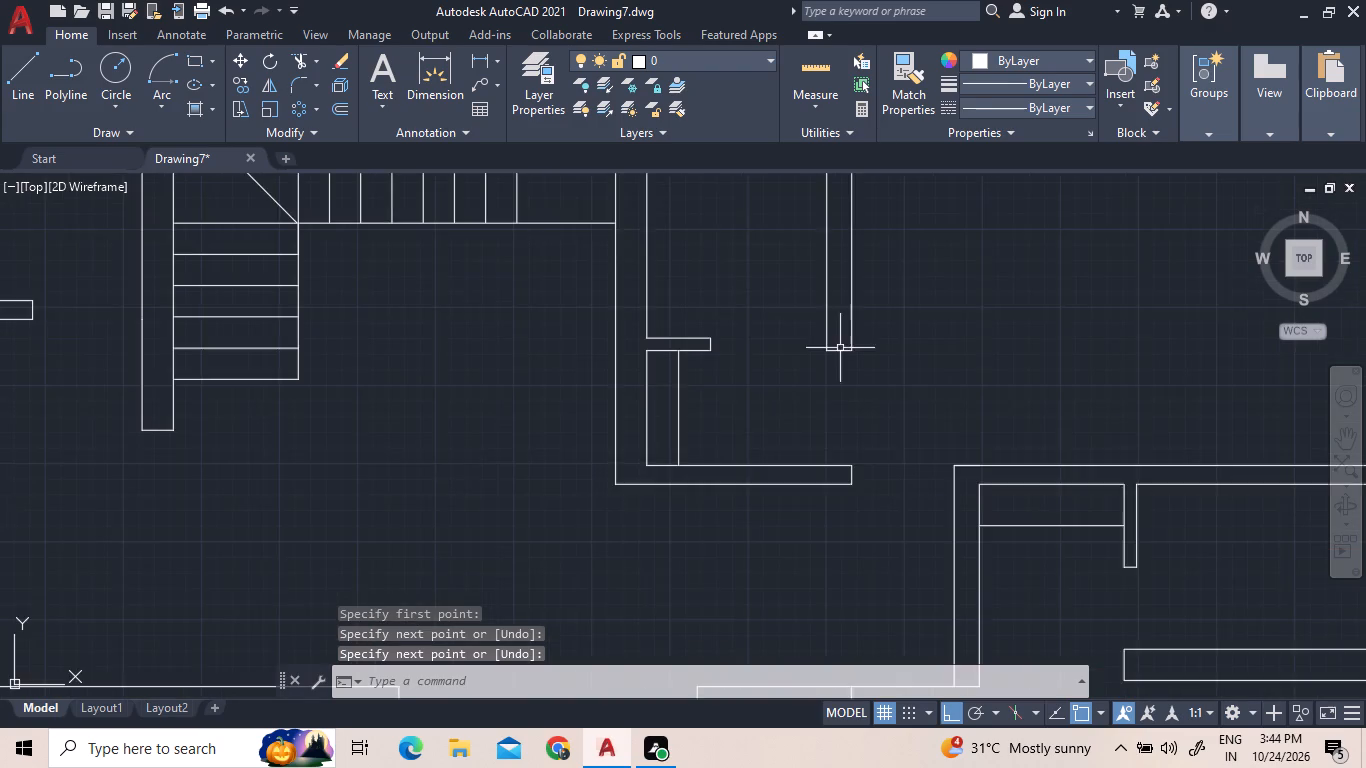
{"action": "scroll", "coordinate": [813, 358], "scroll_direction": "down", "scroll_amount": 3}
{"action": "scroll", "coordinate": [650, 291], "scroll_direction": "up", "scroll_amount": 1}
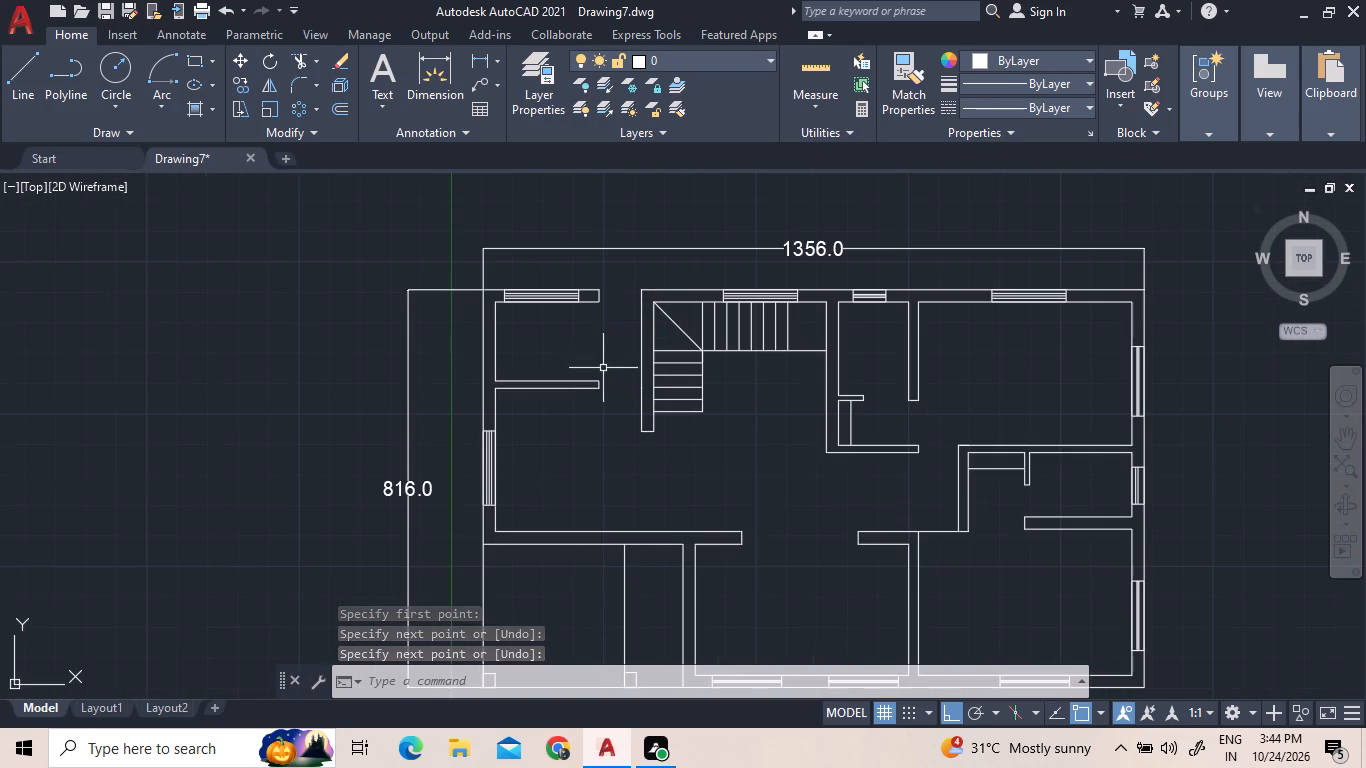
{"action": "left_click", "coordinate": [378, 72]}
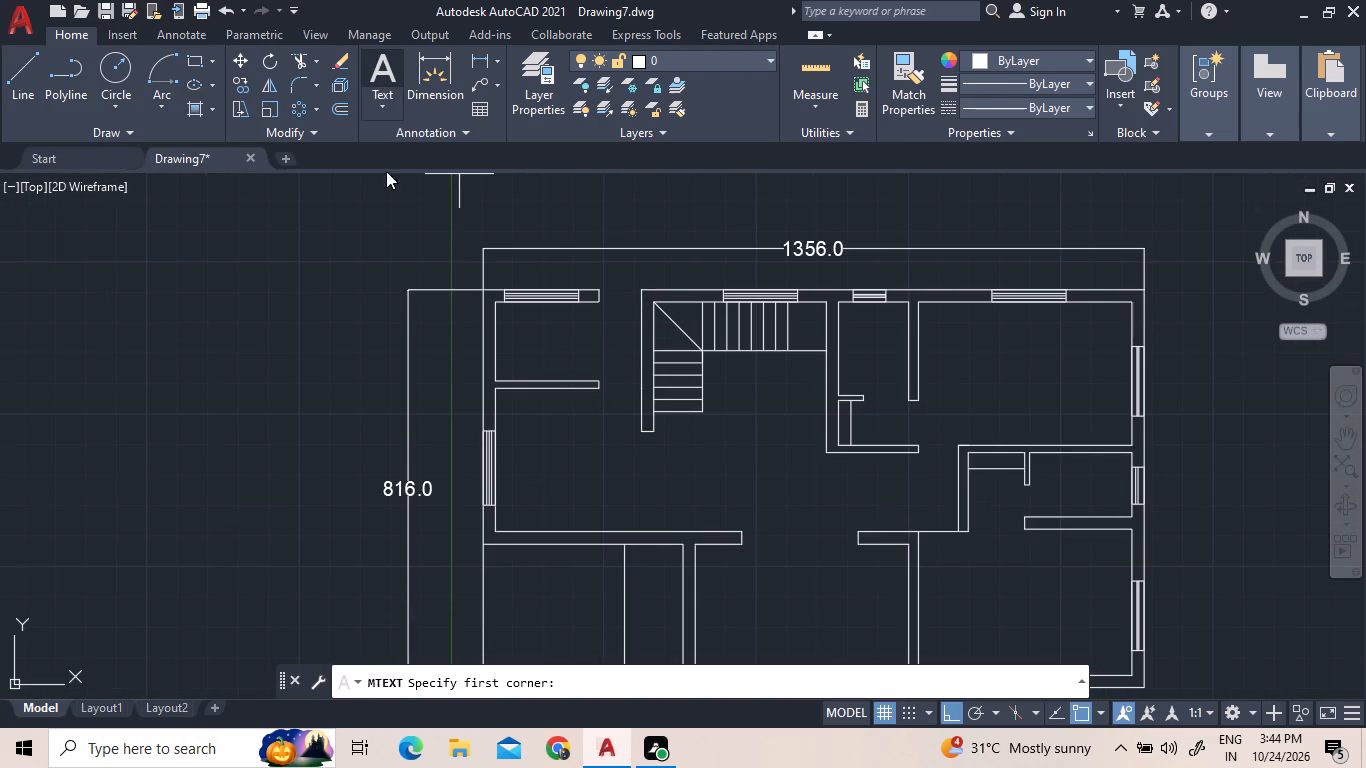
{"action": "left_click", "coordinate": [507, 318]}
{"action": "left_click", "coordinate": [563, 355]}
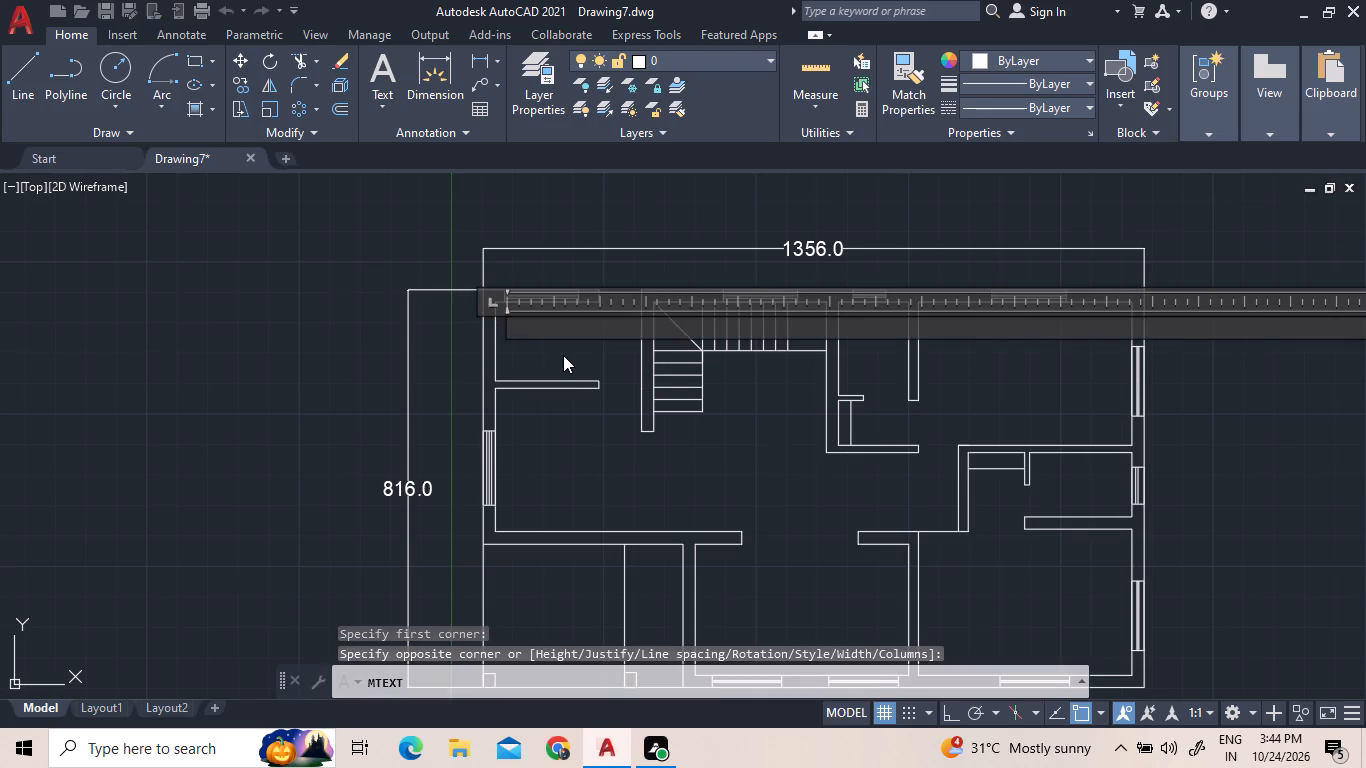
{"action": "key", "text": "w"}
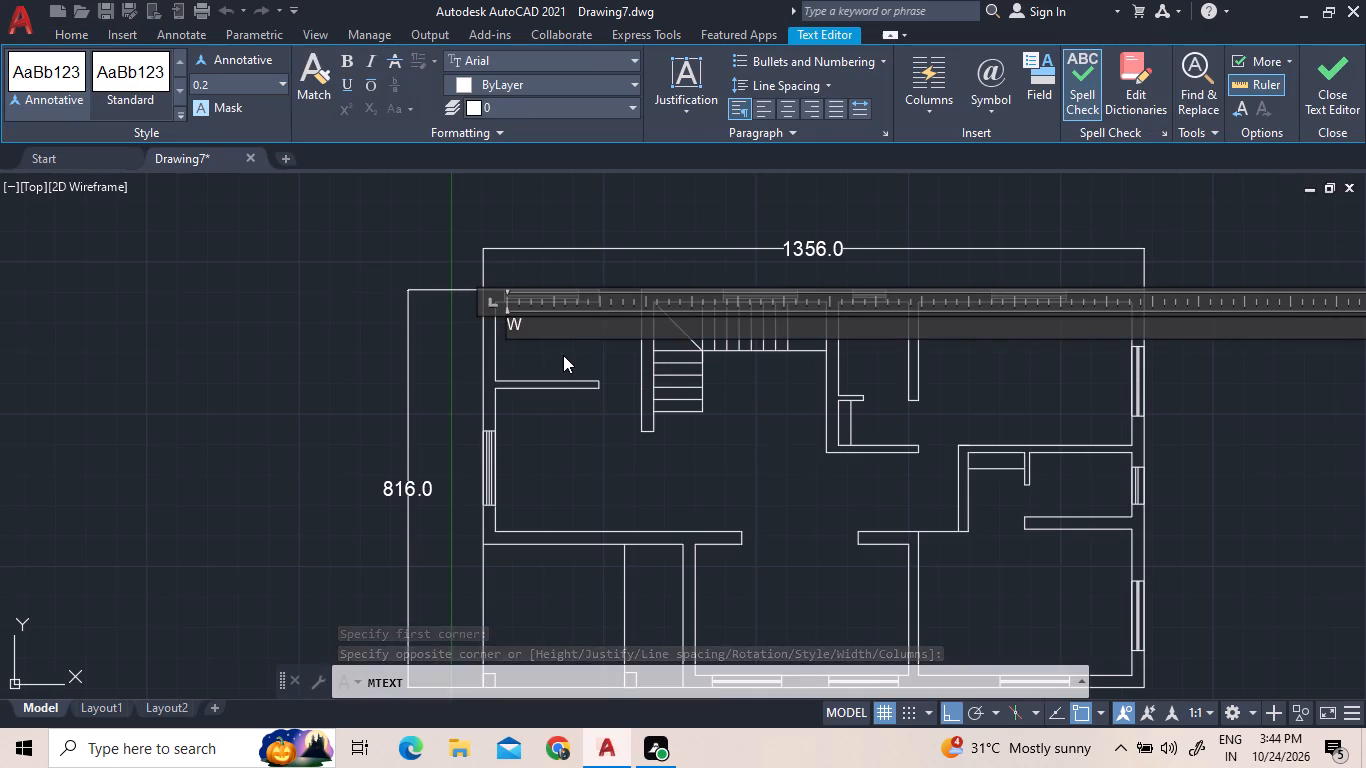
{"action": "key", "text": "slash"}
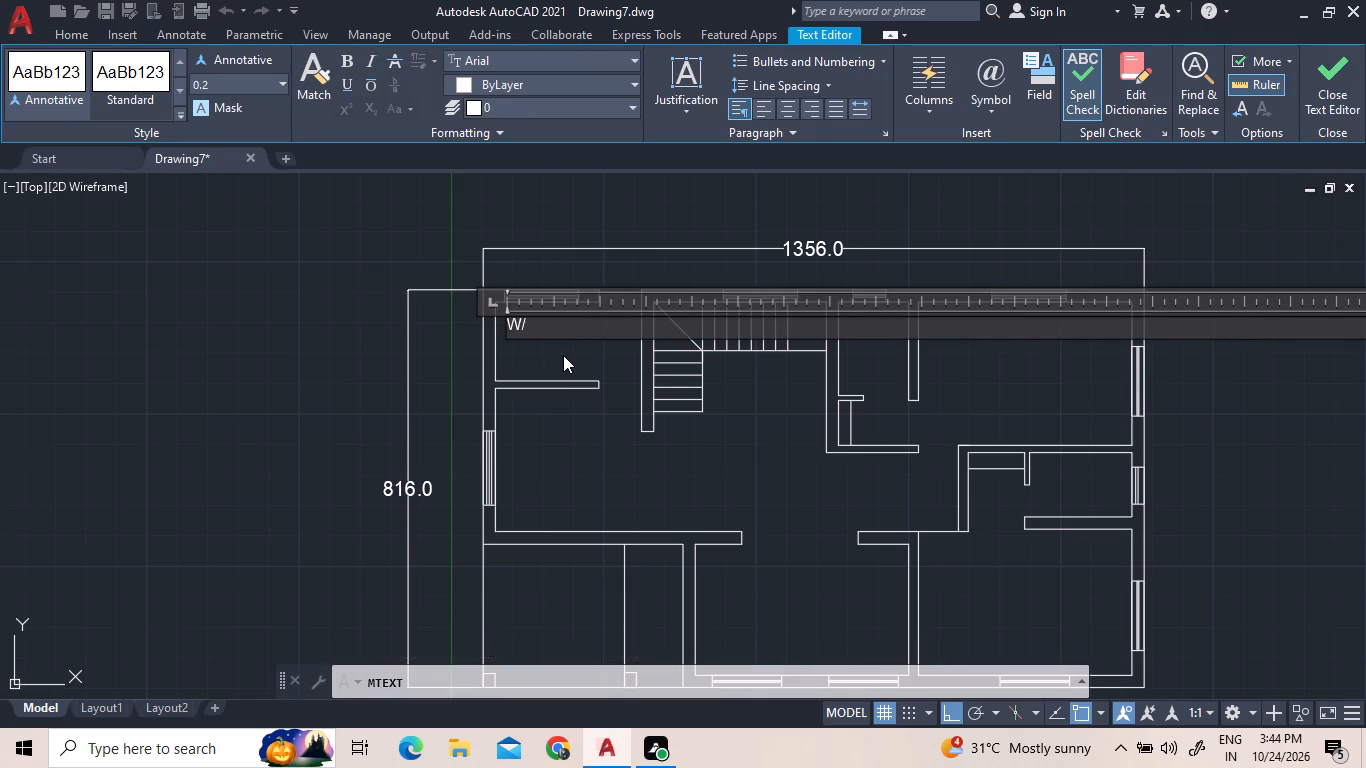
{"action": "key", "text": "a"}
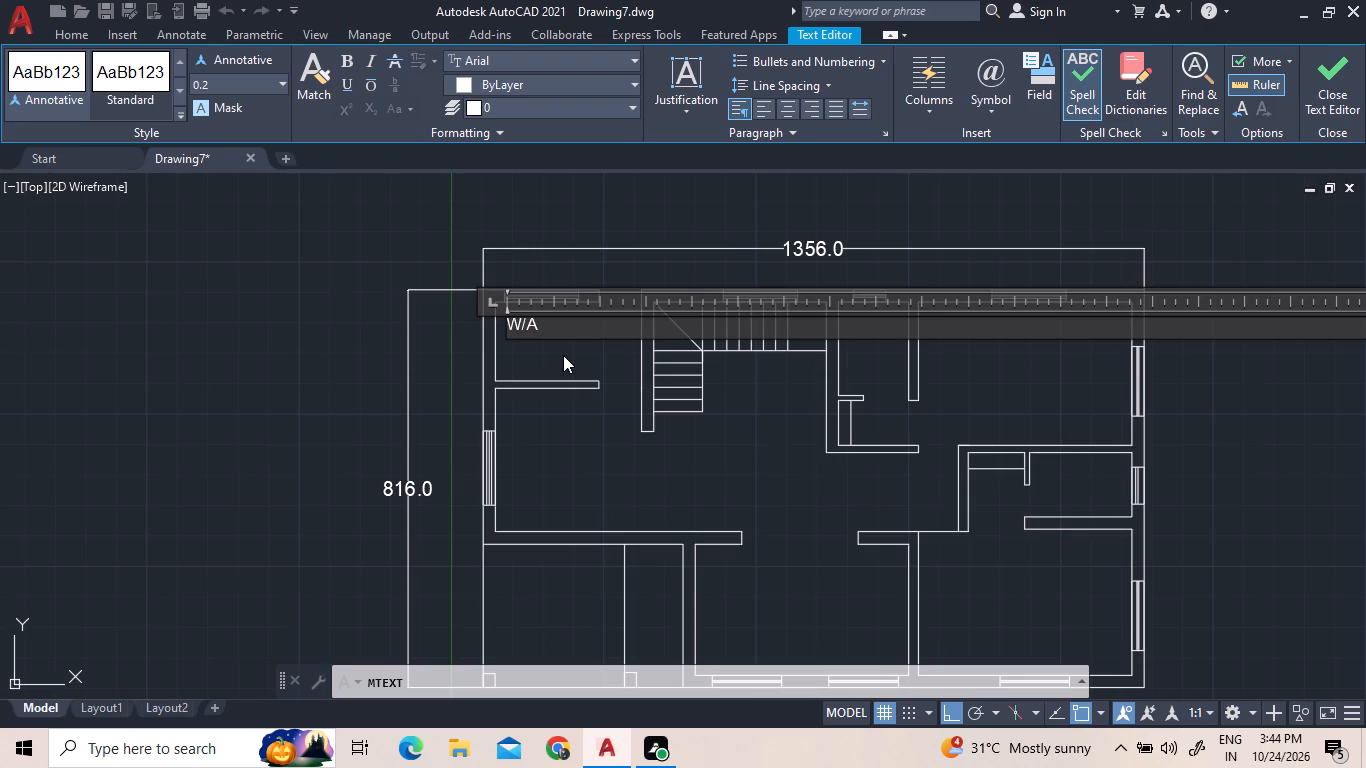
{"action": "left_click", "coordinate": [558, 362]}
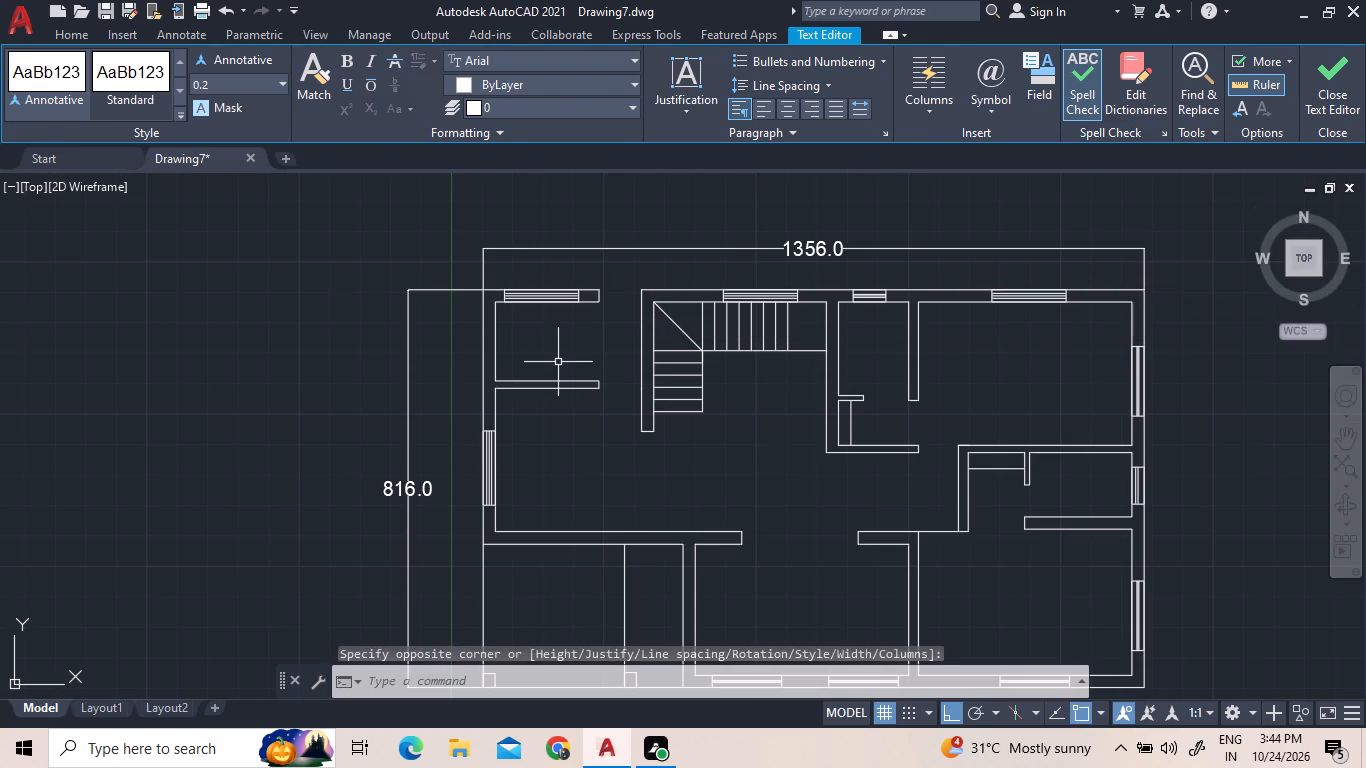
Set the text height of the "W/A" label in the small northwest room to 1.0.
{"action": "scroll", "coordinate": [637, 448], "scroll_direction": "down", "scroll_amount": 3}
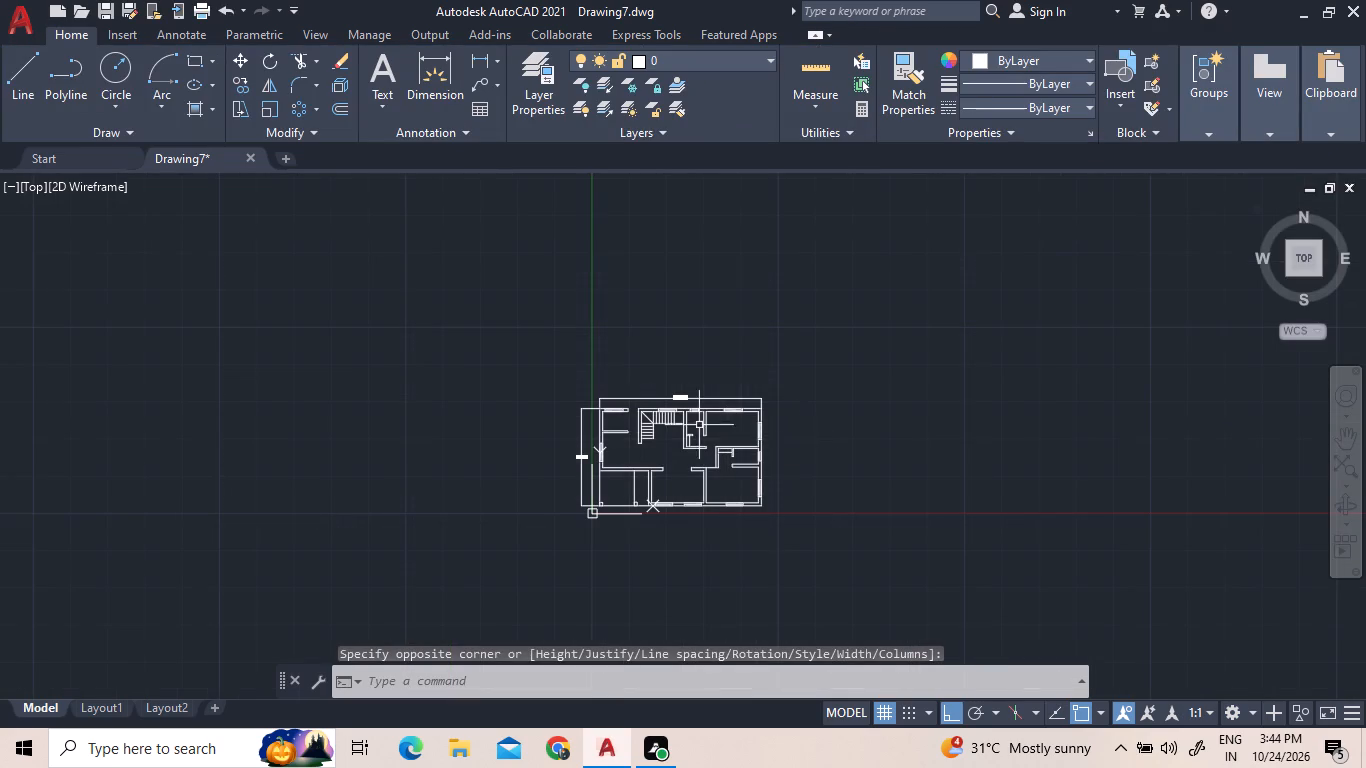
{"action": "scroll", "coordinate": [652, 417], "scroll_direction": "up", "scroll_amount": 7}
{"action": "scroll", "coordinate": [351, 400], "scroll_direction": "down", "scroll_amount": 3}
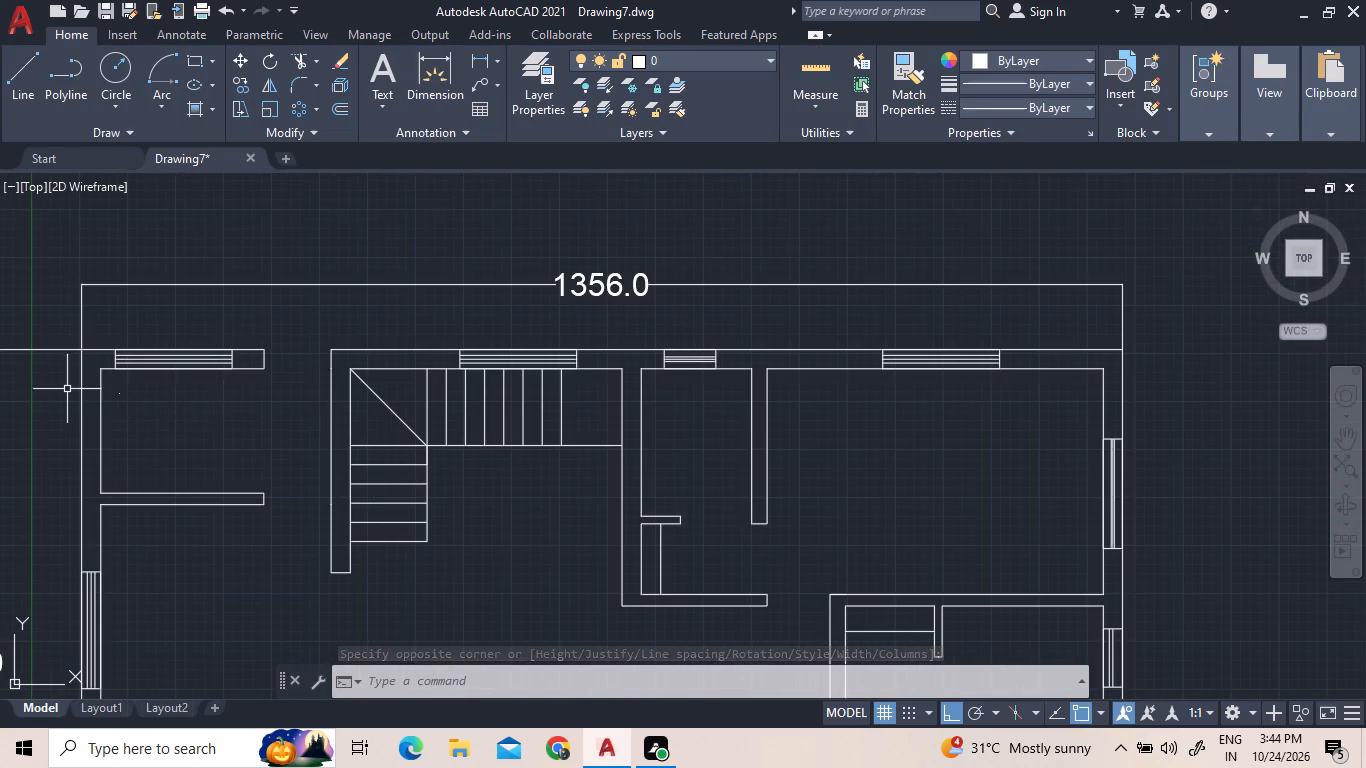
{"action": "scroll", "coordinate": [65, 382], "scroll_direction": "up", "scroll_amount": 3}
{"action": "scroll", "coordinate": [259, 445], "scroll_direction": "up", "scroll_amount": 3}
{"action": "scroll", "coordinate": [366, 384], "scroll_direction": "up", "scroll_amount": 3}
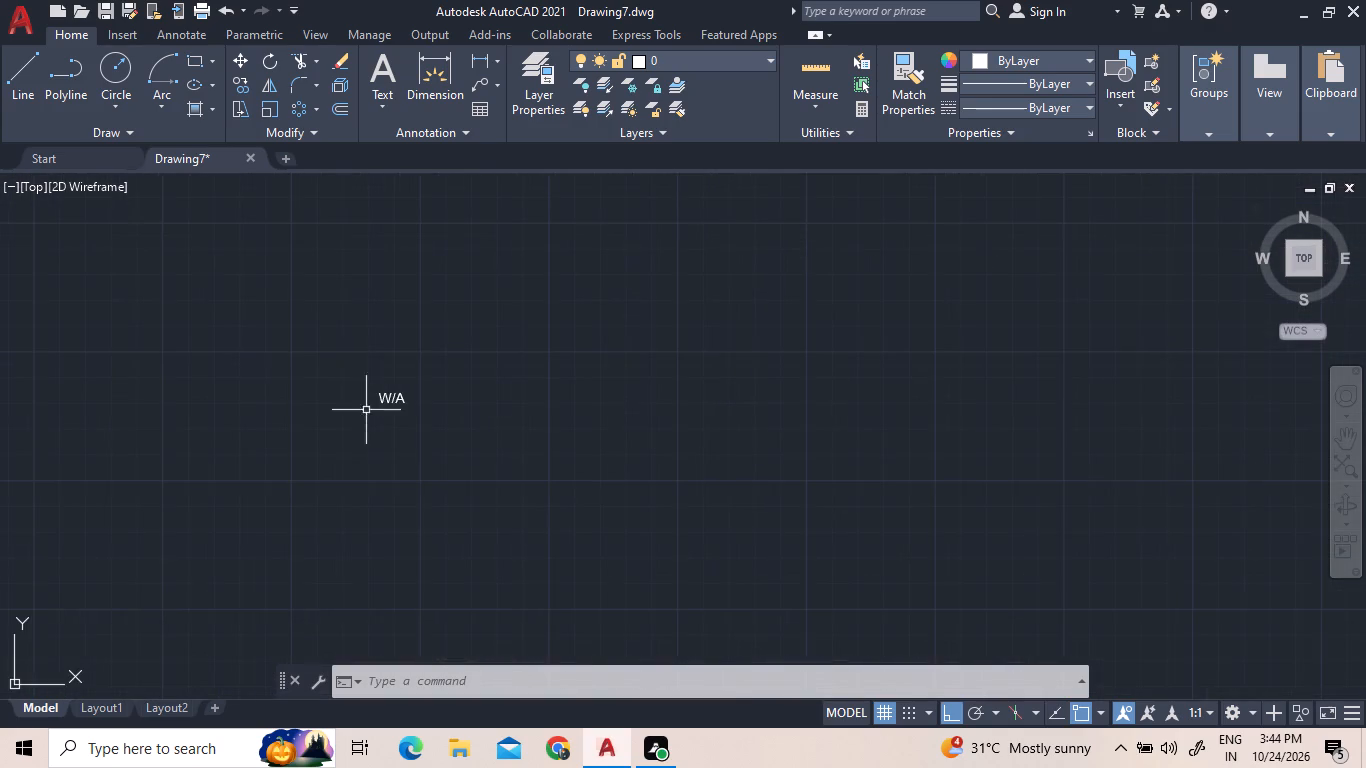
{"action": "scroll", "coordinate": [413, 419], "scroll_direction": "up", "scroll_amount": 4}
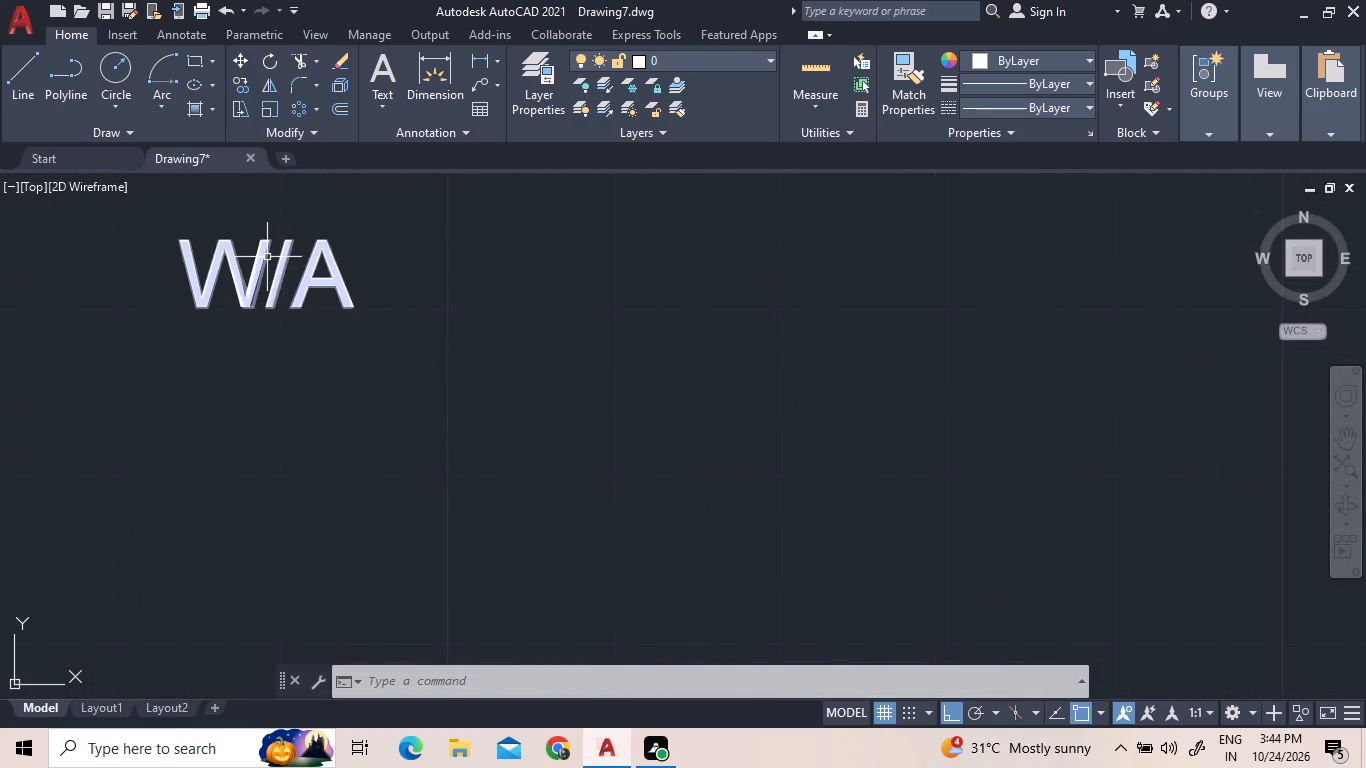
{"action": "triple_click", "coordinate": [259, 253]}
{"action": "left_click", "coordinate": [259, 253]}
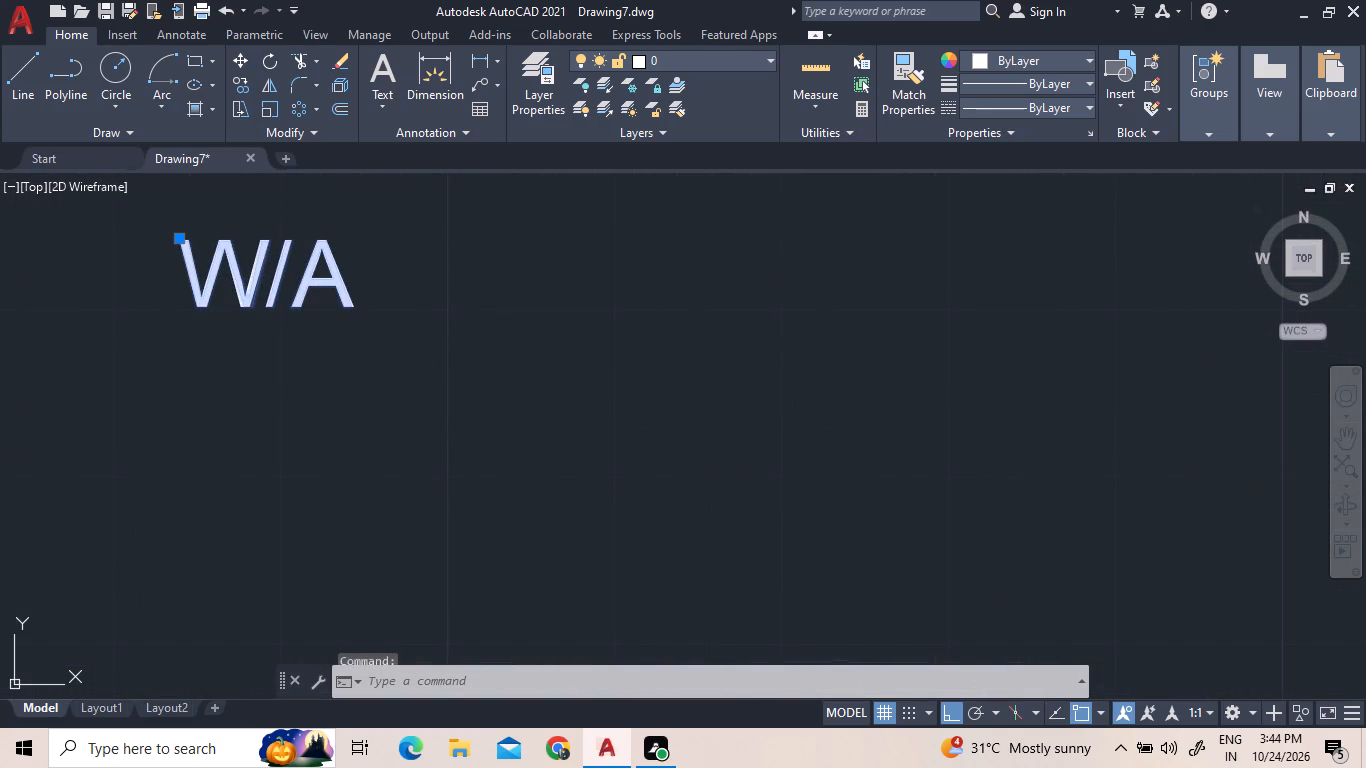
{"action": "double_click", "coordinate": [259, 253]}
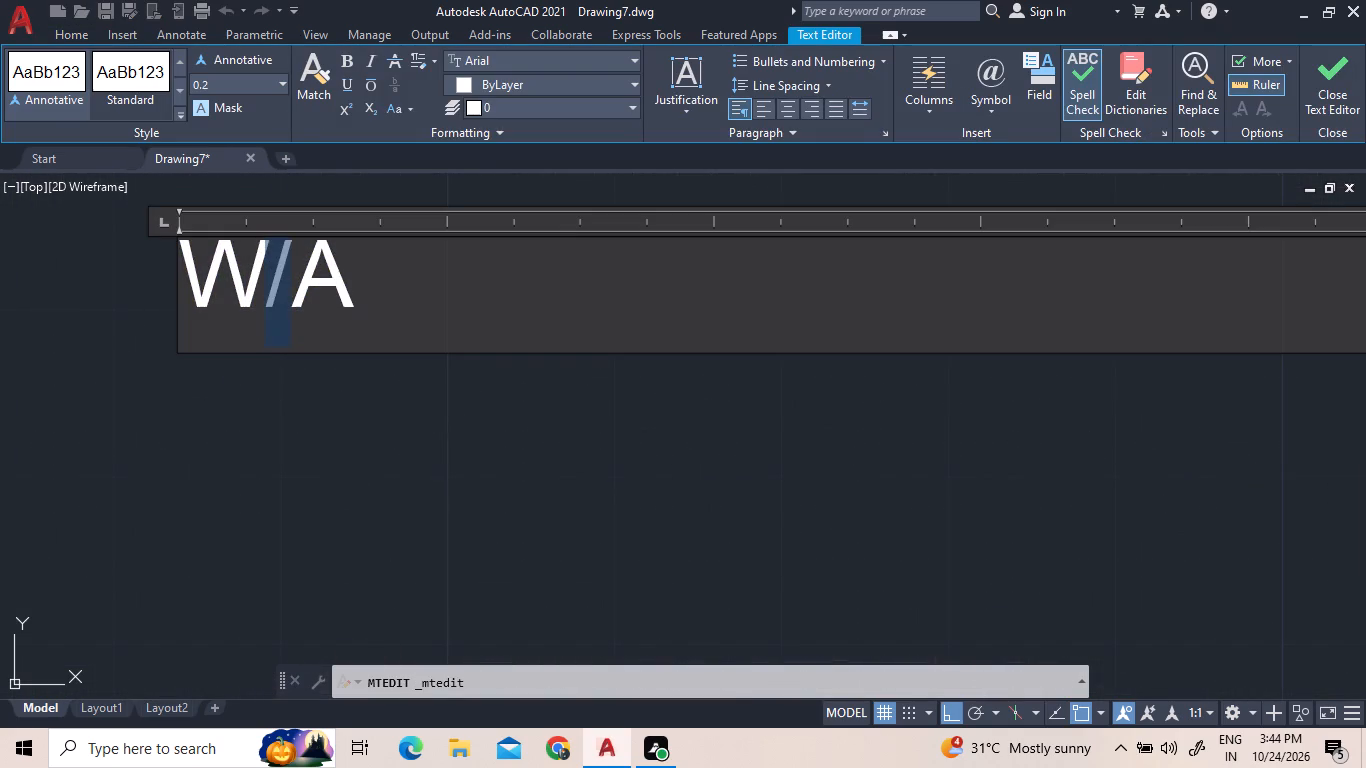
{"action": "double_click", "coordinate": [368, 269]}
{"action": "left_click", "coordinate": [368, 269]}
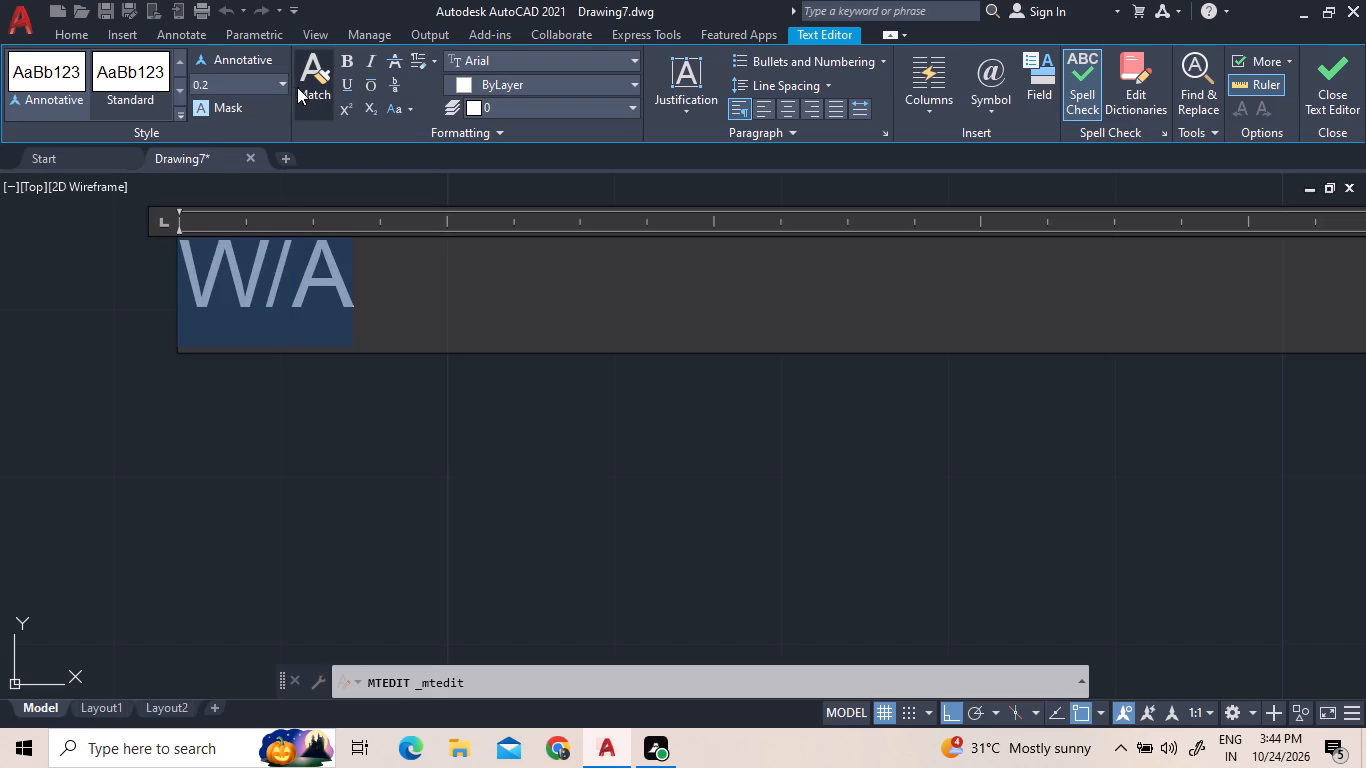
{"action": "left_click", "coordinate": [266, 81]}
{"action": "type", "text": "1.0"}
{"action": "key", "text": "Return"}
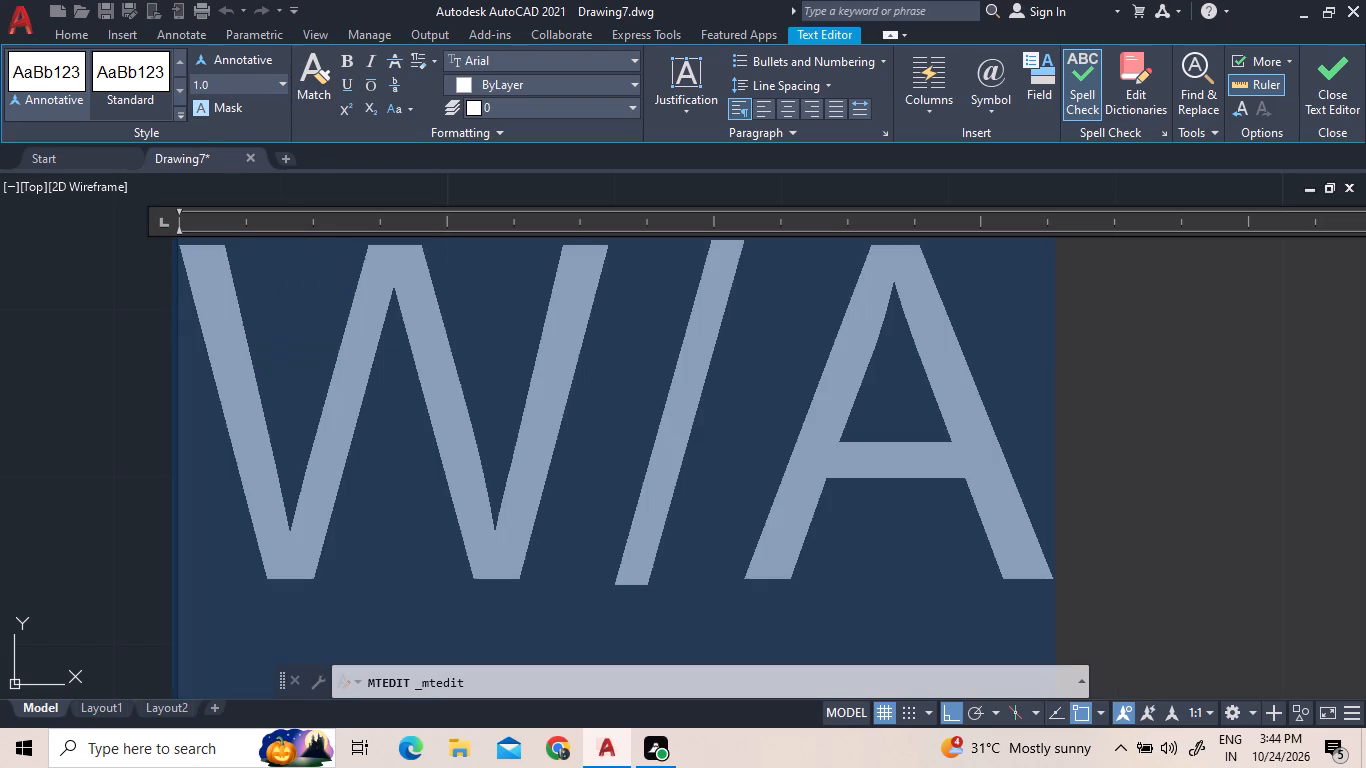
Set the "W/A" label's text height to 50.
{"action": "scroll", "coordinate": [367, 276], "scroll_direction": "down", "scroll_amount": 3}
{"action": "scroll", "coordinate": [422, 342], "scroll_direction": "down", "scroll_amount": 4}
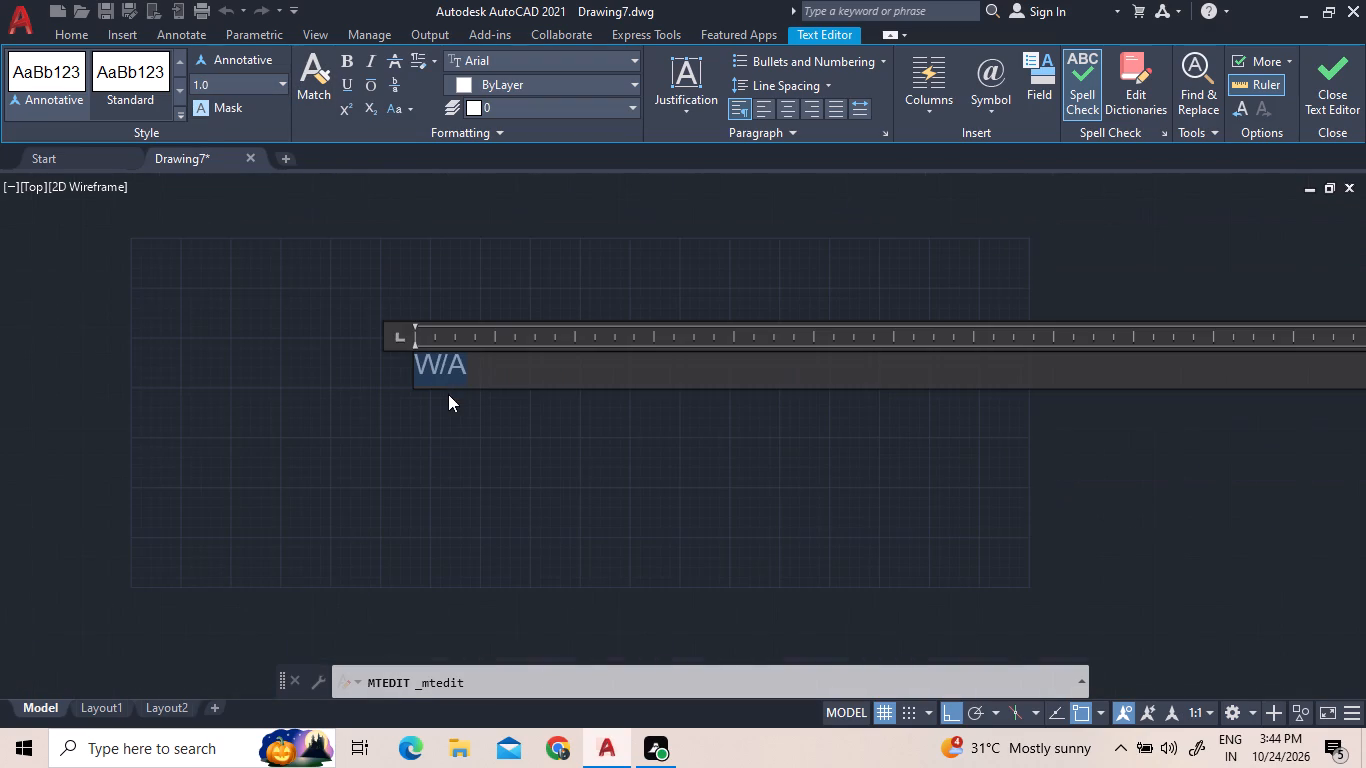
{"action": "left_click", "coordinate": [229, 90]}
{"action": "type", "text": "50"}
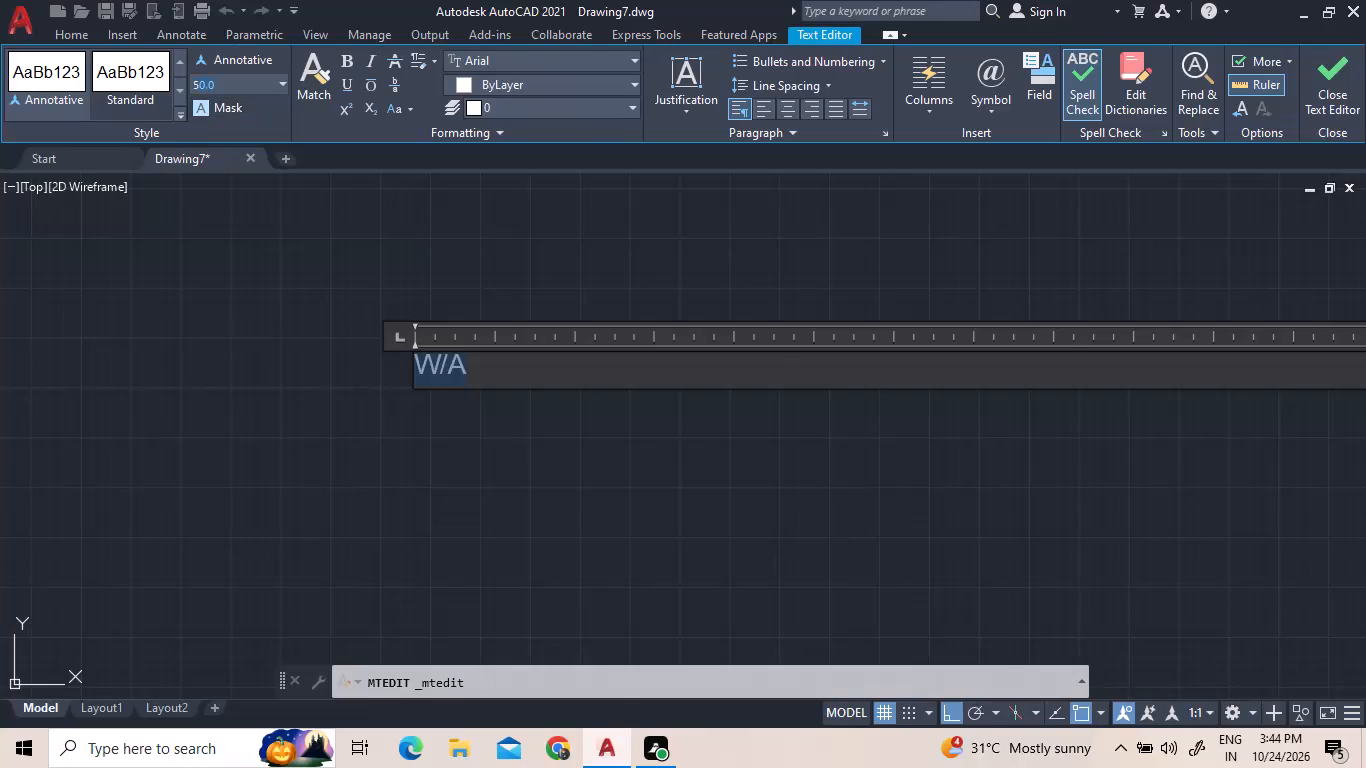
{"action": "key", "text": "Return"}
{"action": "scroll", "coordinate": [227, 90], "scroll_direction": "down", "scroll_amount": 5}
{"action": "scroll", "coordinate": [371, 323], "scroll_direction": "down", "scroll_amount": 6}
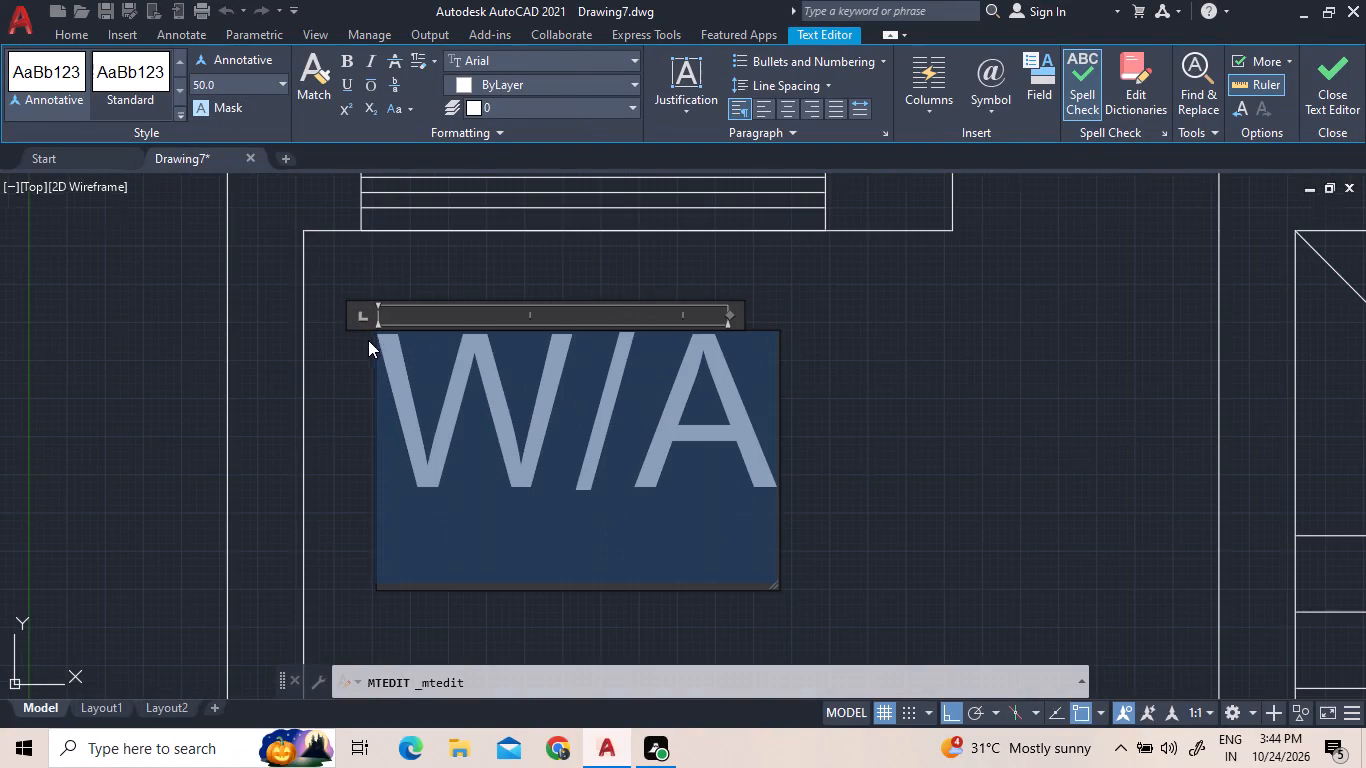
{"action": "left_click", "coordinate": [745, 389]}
Set the "W/A" label's text height to 30.
{"action": "scroll", "coordinate": [600, 384], "scroll_direction": "down", "scroll_amount": 1}
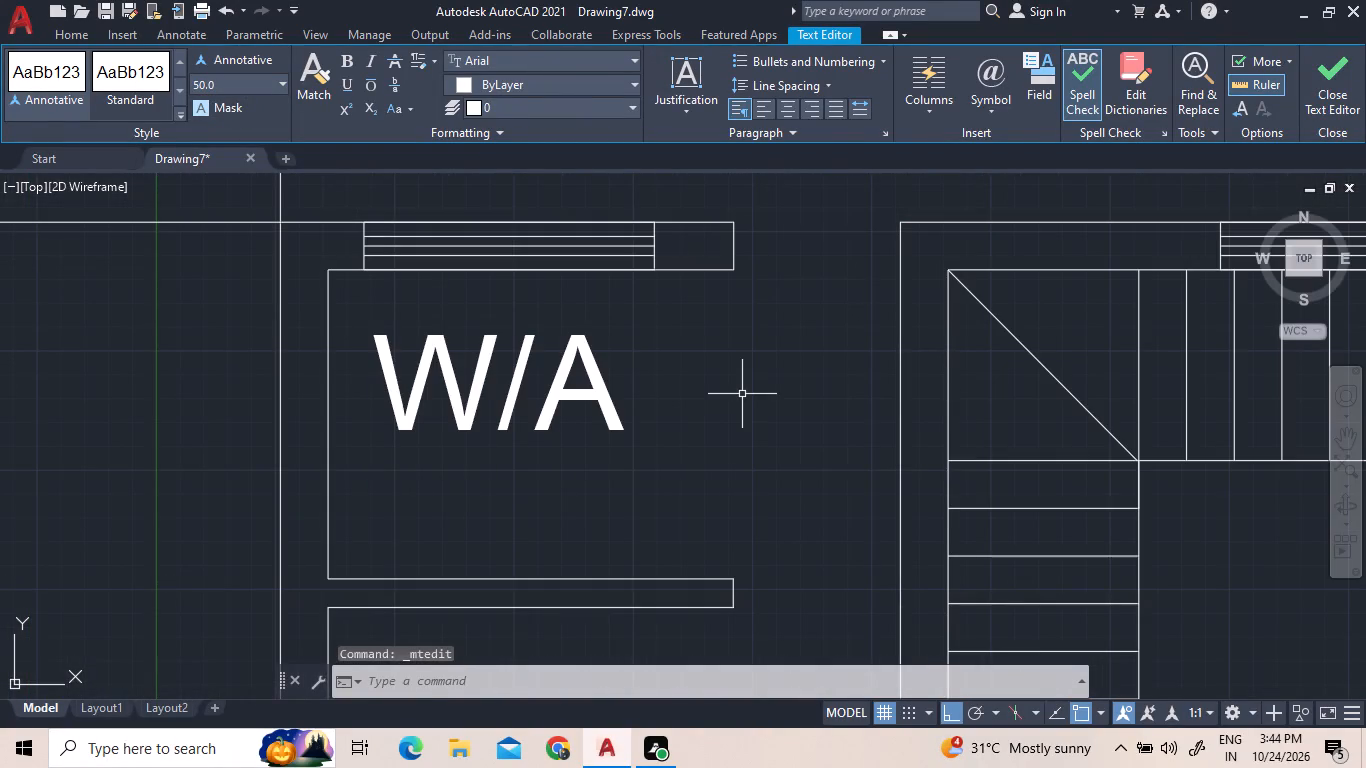
{"action": "scroll", "coordinate": [575, 390], "scroll_direction": "down", "scroll_amount": 2}
{"action": "middle_click_drag", "start_coordinate": [565, 394], "coordinate": [213, 289]}
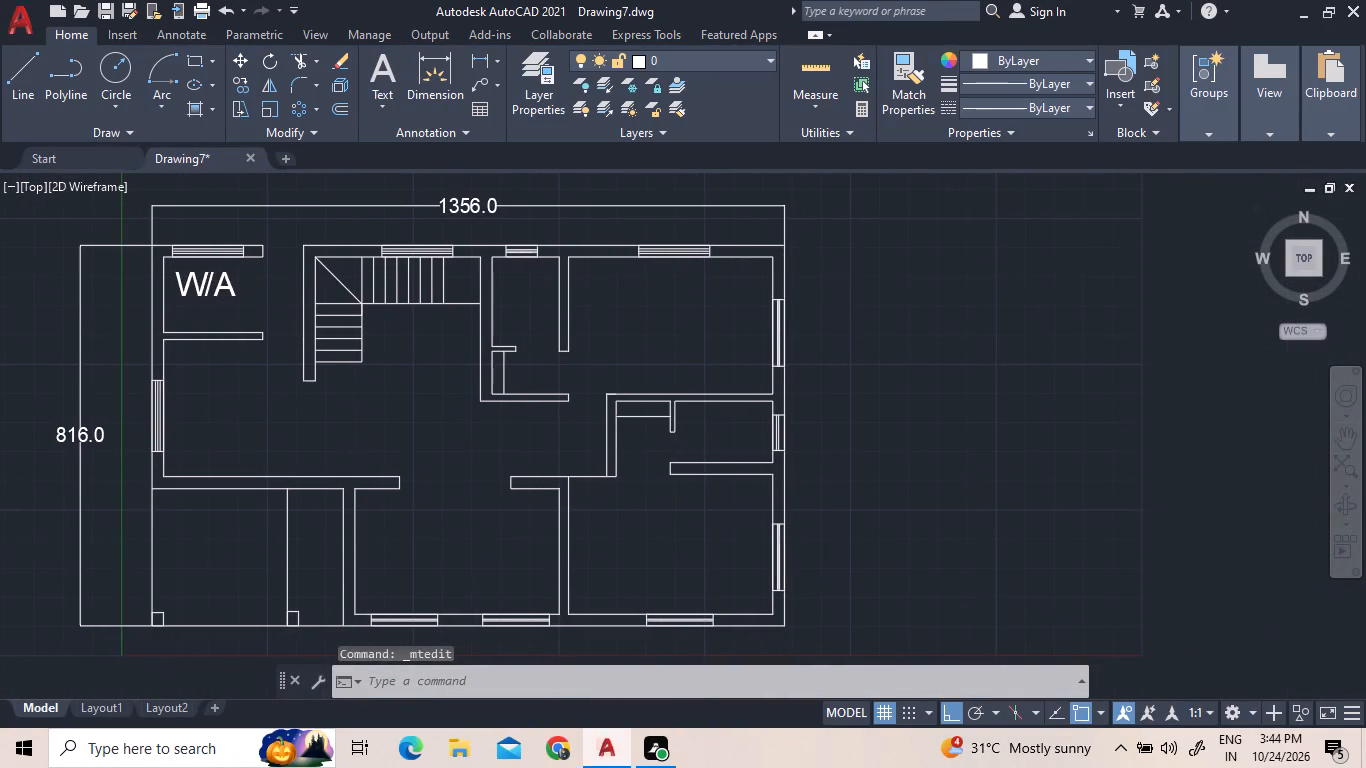
{"action": "triple_click", "coordinate": [195, 296]}
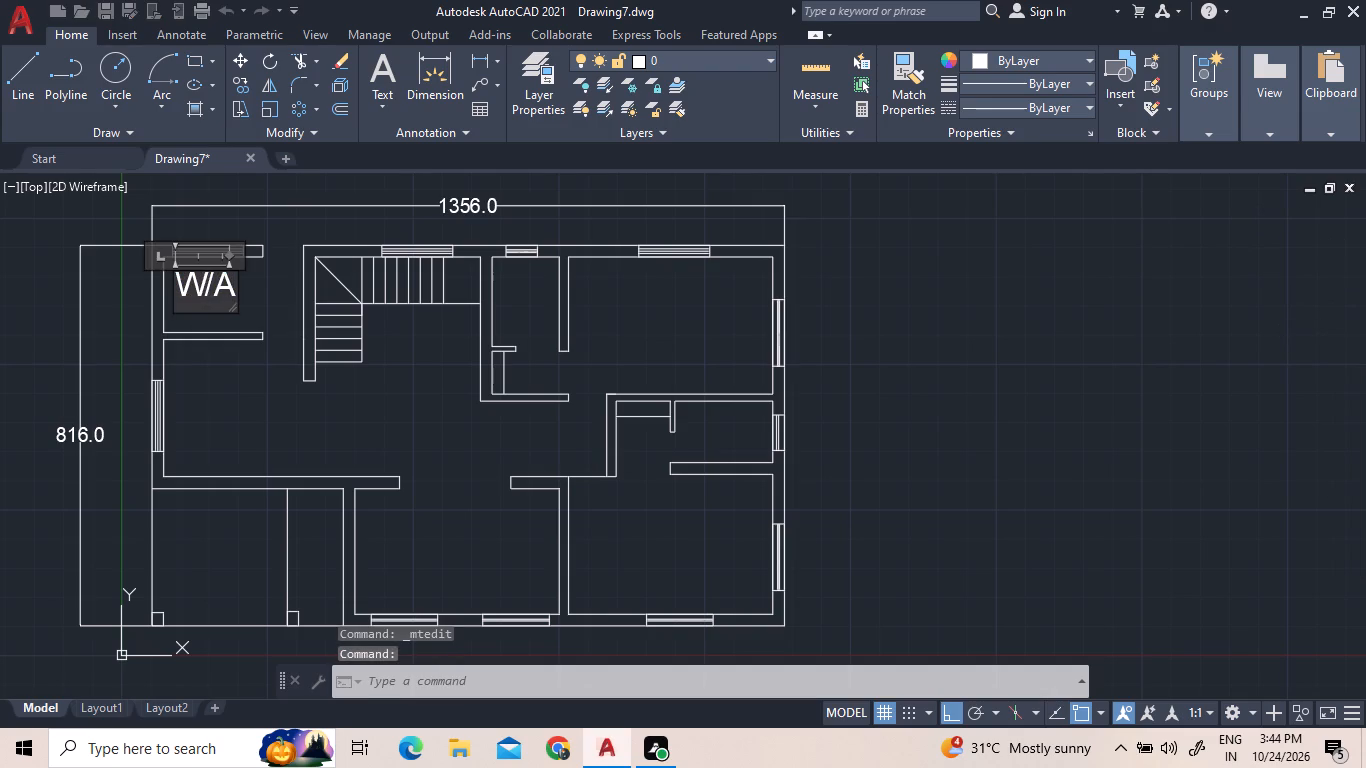
{"action": "double_click", "coordinate": [195, 296]}
{"action": "left_click", "coordinate": [195, 296]}
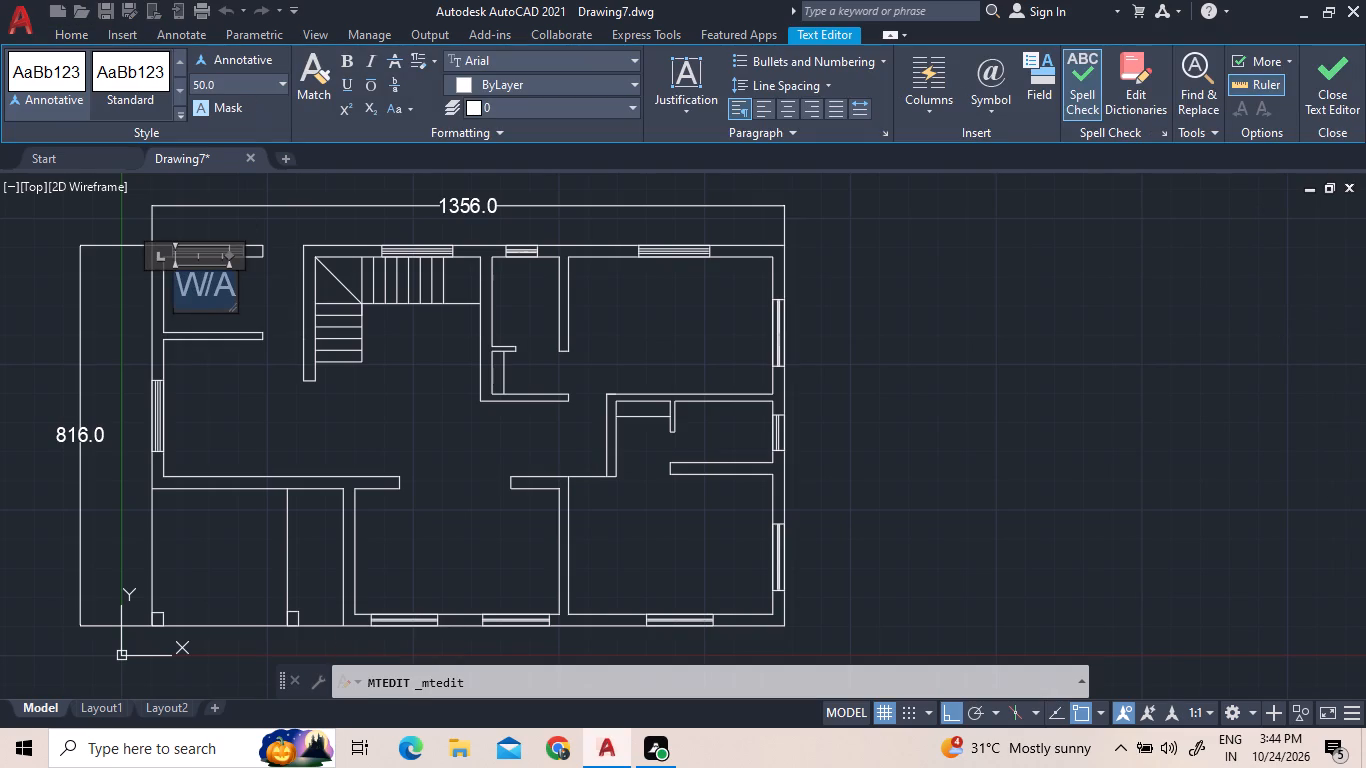
{"action": "left_click", "coordinate": [237, 87]}
{"action": "type", "text": "30"}
{"action": "key", "text": "Return"}
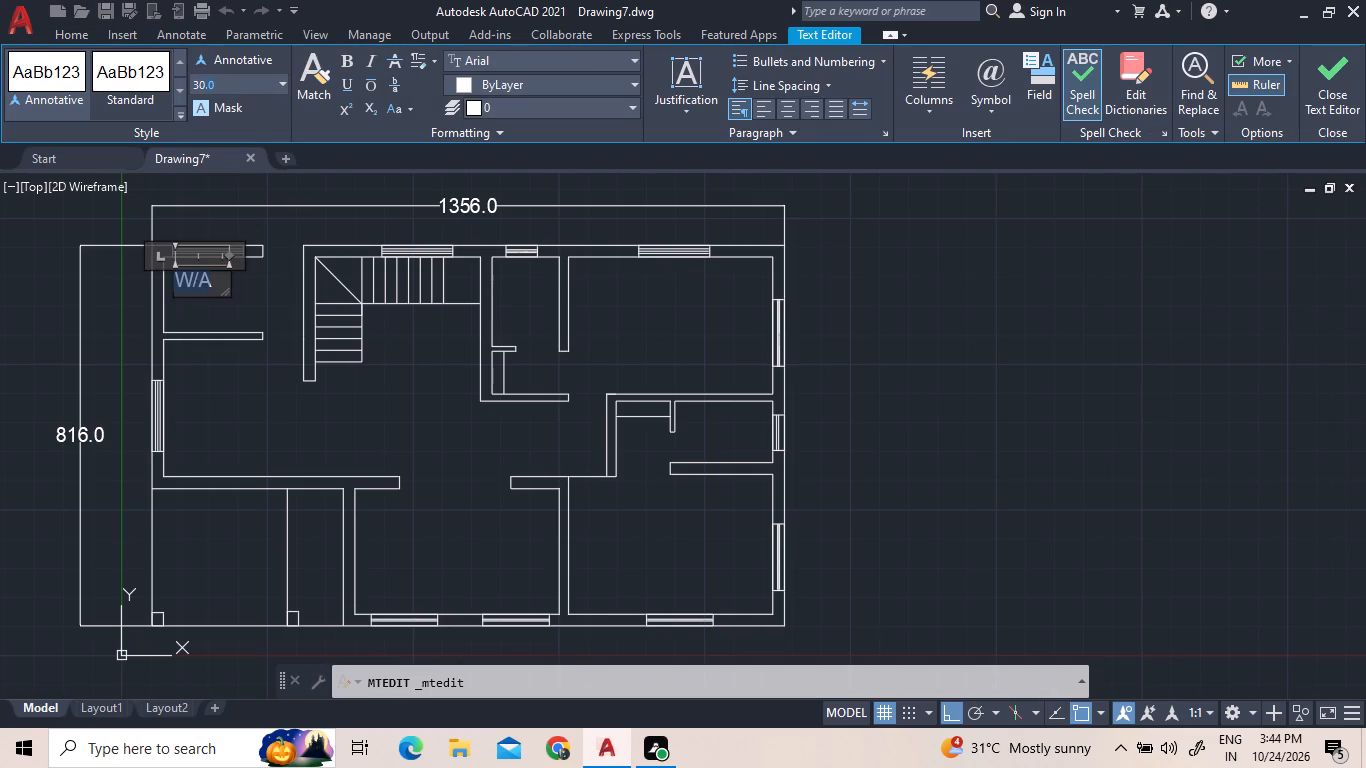
{"action": "left_click", "coordinate": [241, 353]}
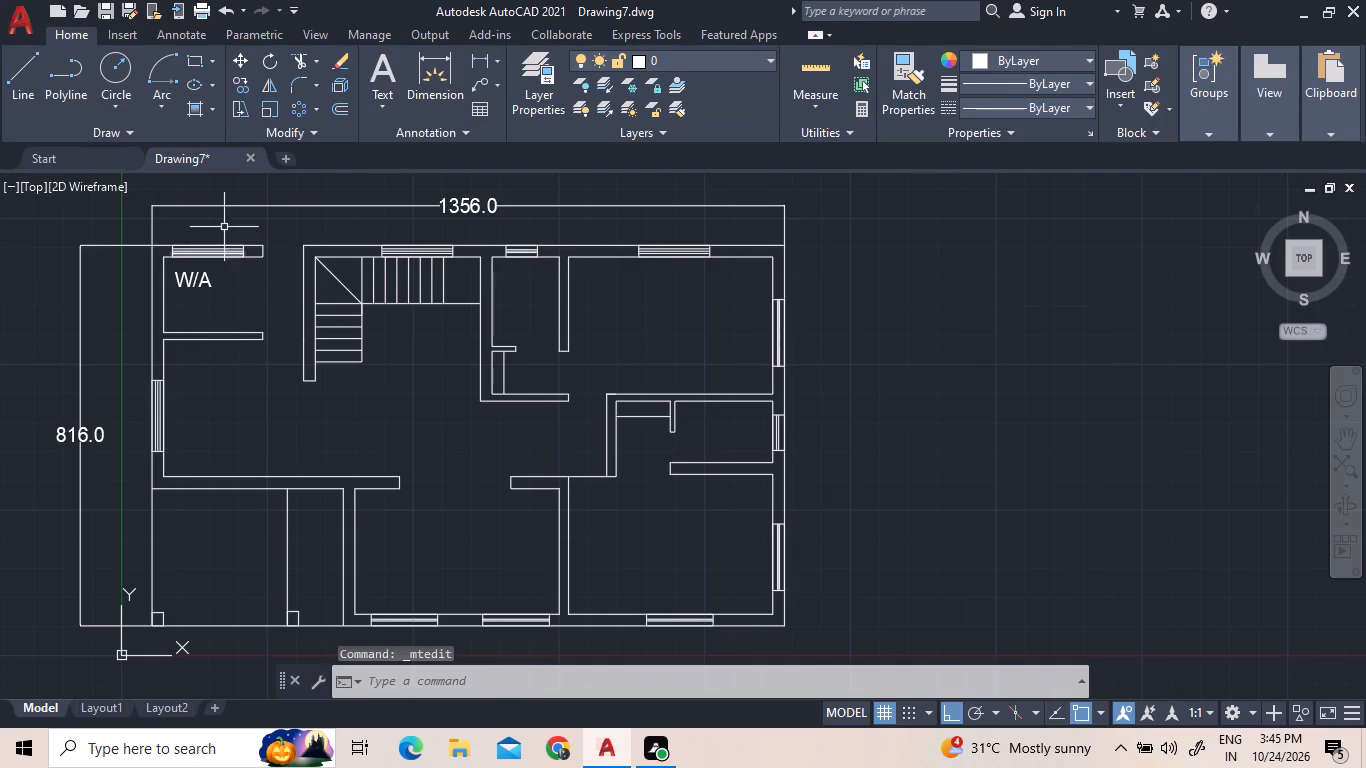
Place multiline text reading "KITCHEN" at height 30 in the west room south of the W/A room.
{"action": "left_click", "coordinate": [389, 69]}
{"action": "left_click", "coordinate": [190, 413]}
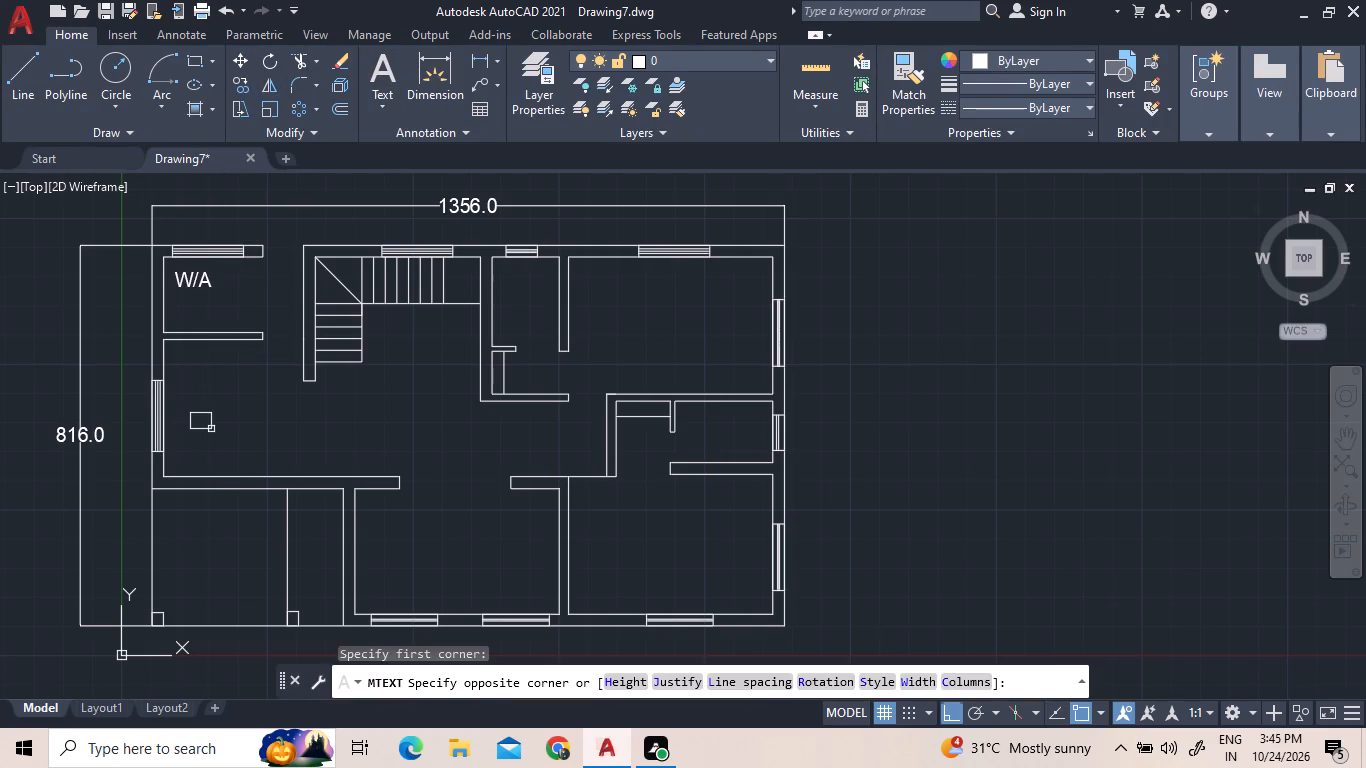
{"action": "left_click", "coordinate": [259, 441]}
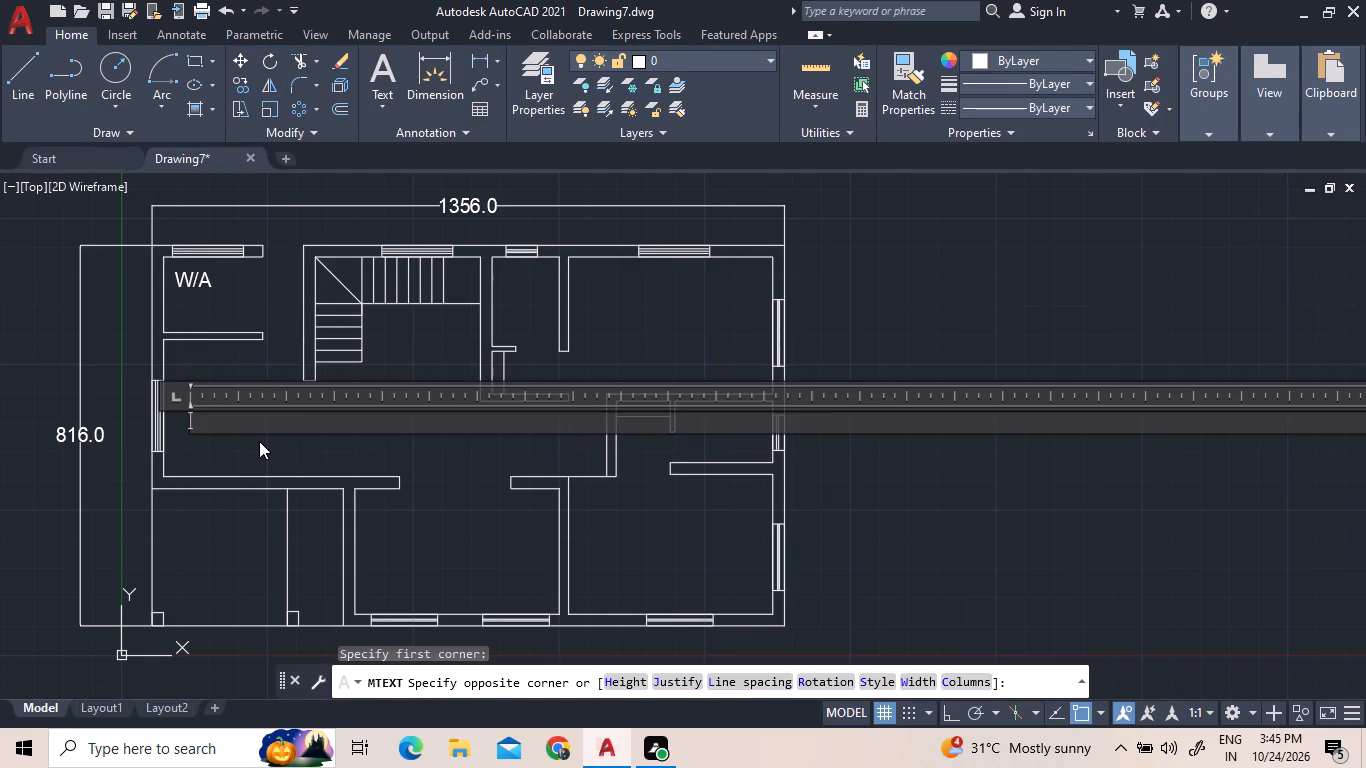
{"action": "type", "text": "KITCHEN"}
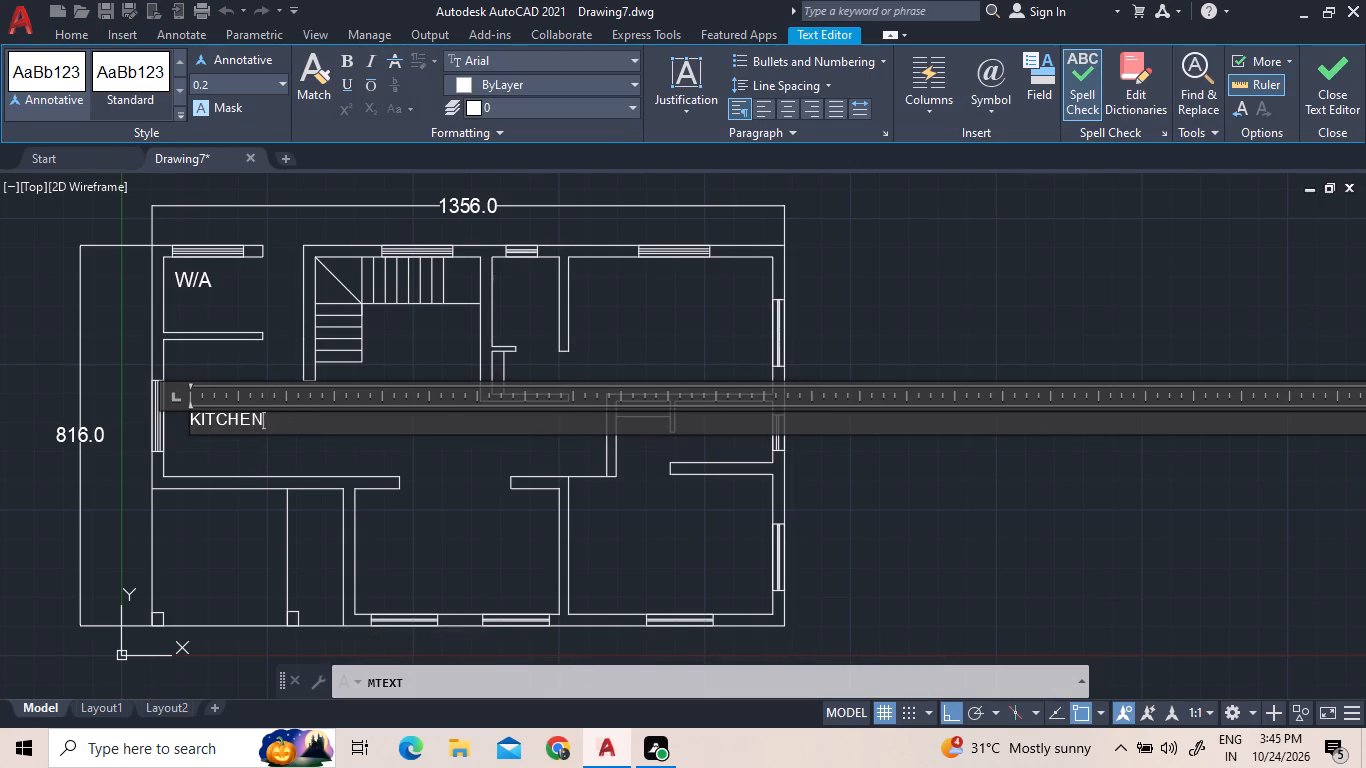
{"action": "triple_click", "coordinate": [270, 424]}
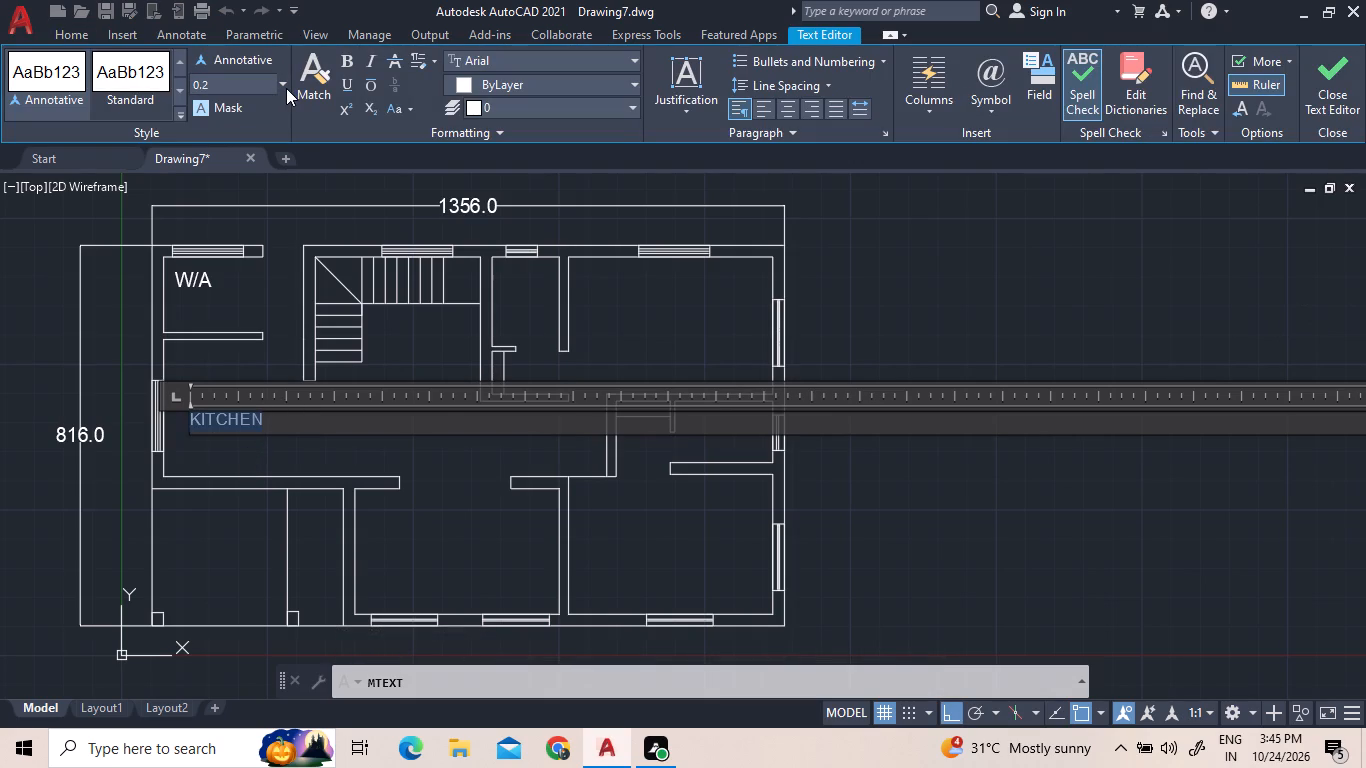
{"action": "left_click", "coordinate": [286, 88]}
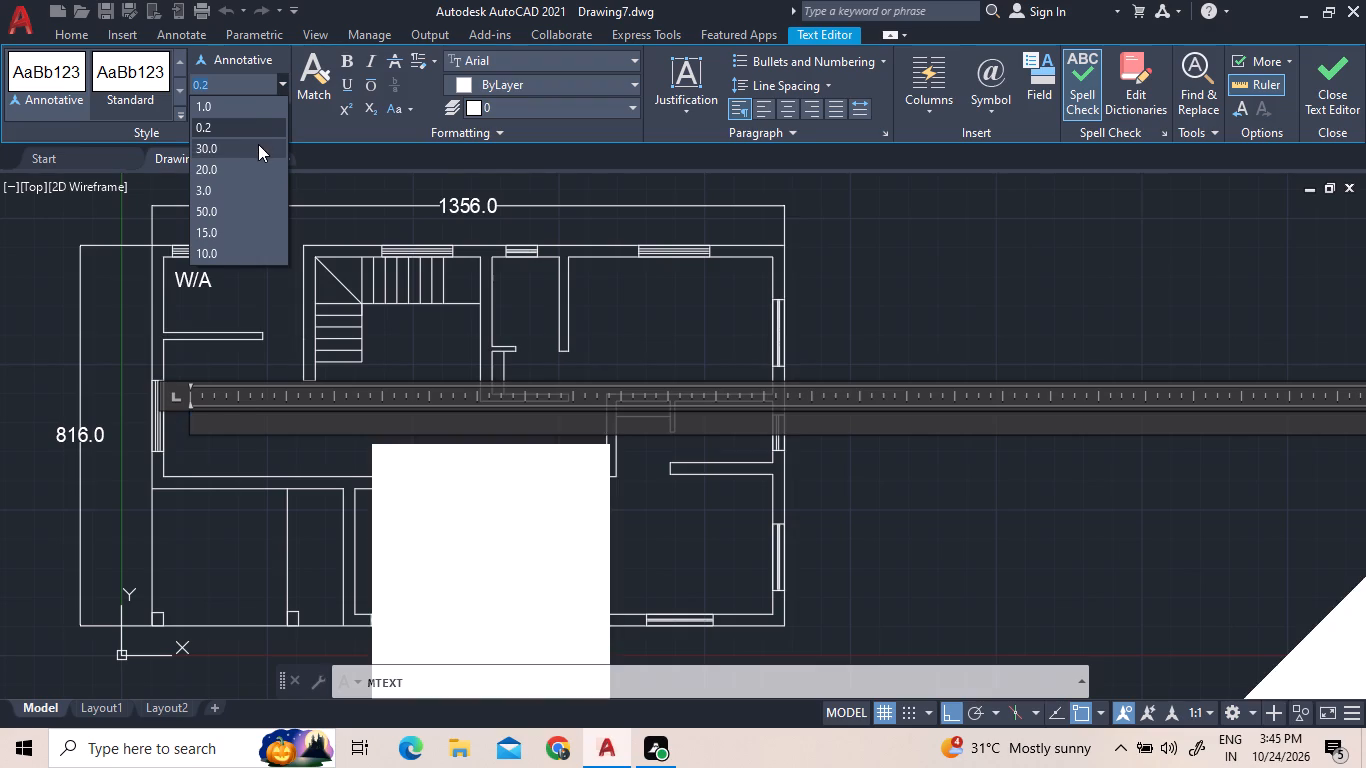
{"action": "left_click", "coordinate": [258, 144]}
{"action": "left_click", "coordinate": [380, 326]}
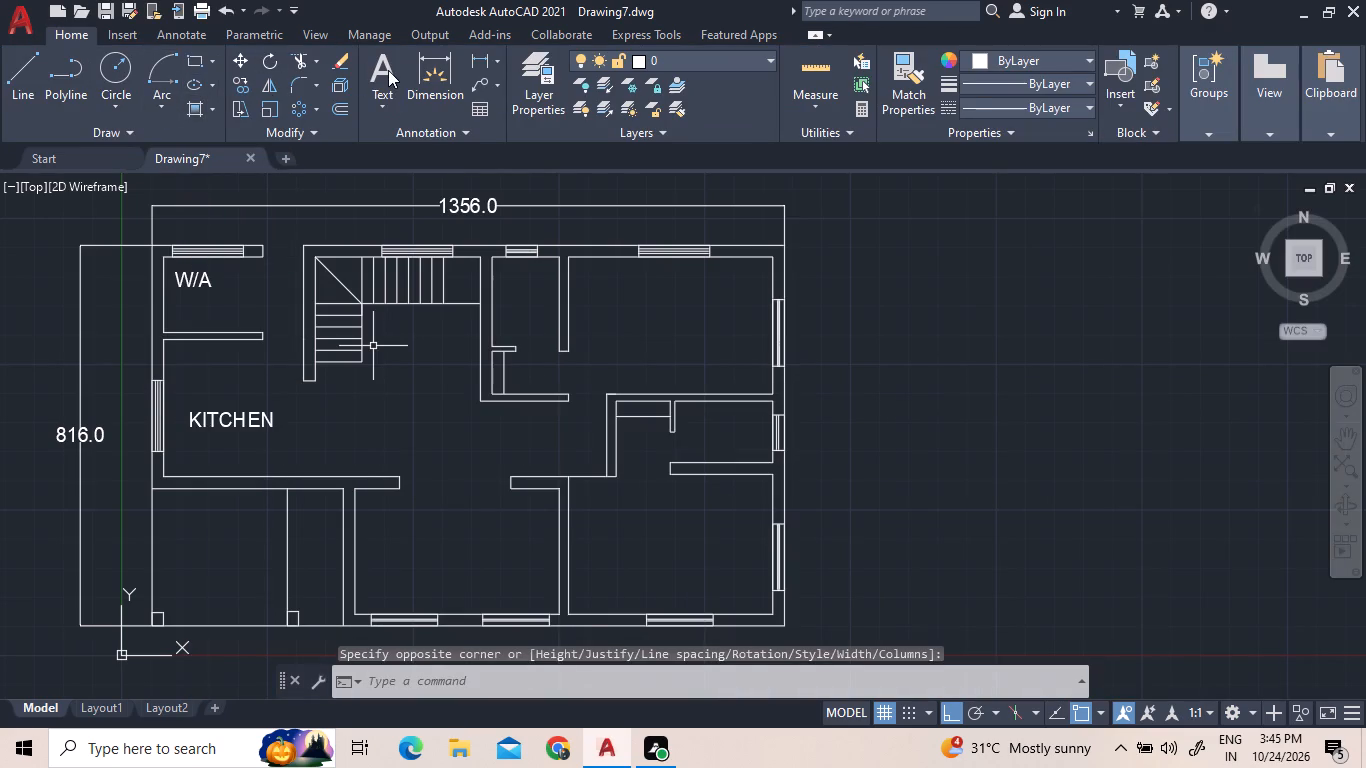
Place multiline text reading "DINING" at height 30 in the space inside the L-shaped staircase.
{"action": "left_click", "coordinate": [388, 70]}
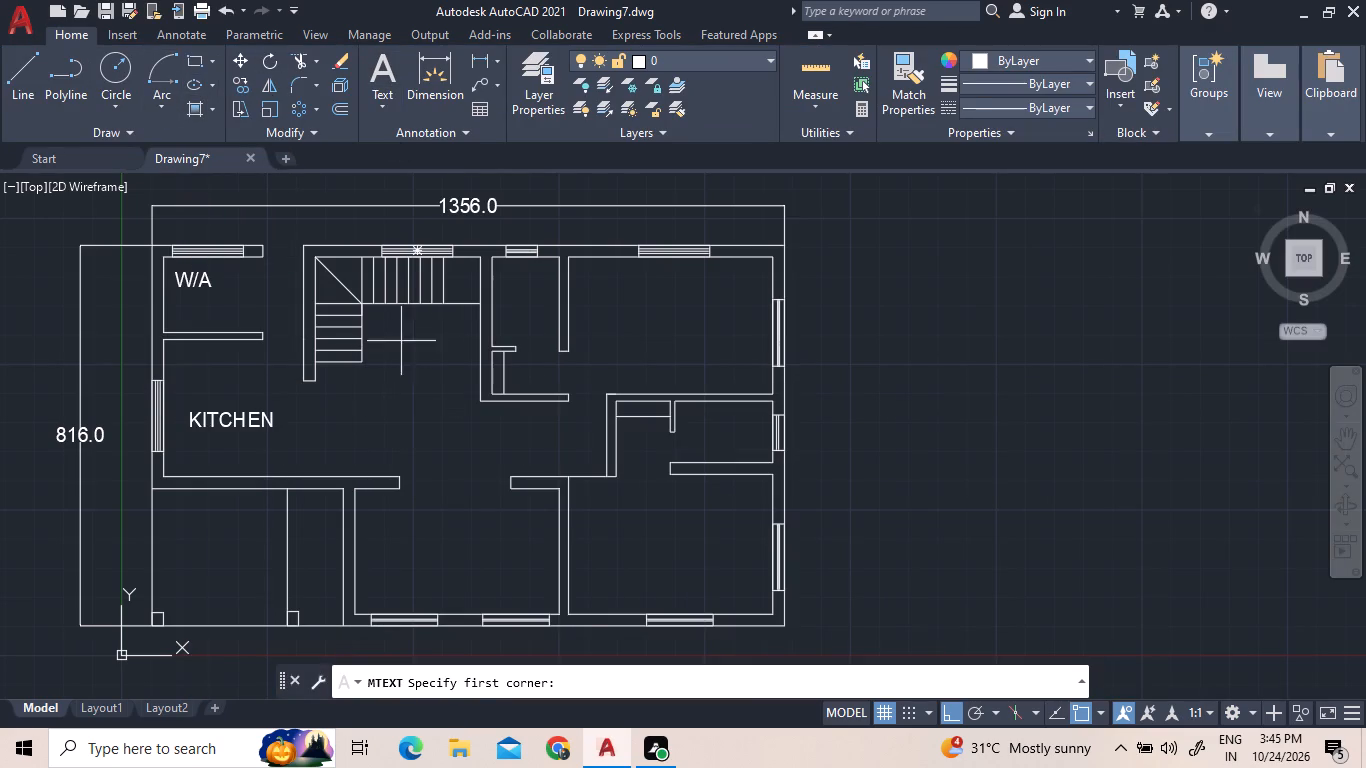
{"action": "left_click", "coordinate": [382, 325]}
{"action": "left_click", "coordinate": [452, 363]}
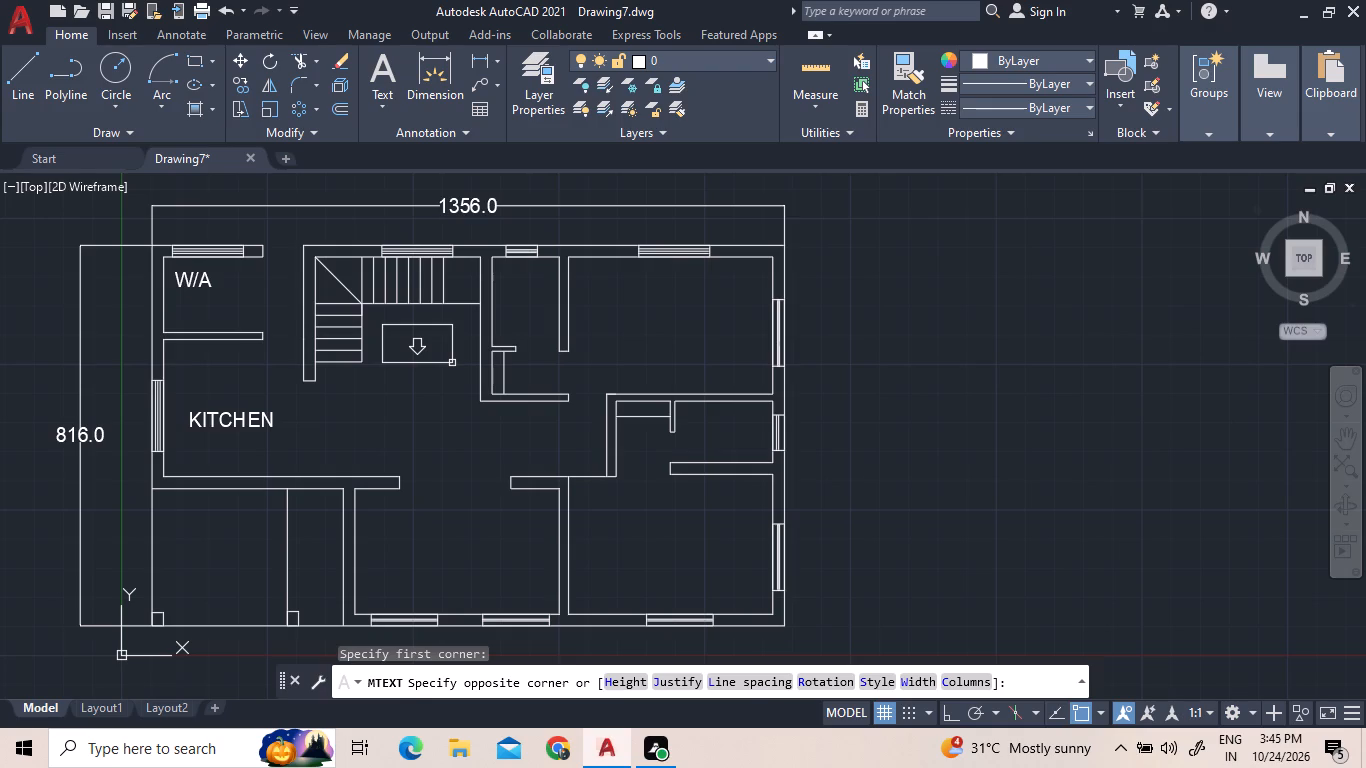
{"action": "type", "text": "DINING"}
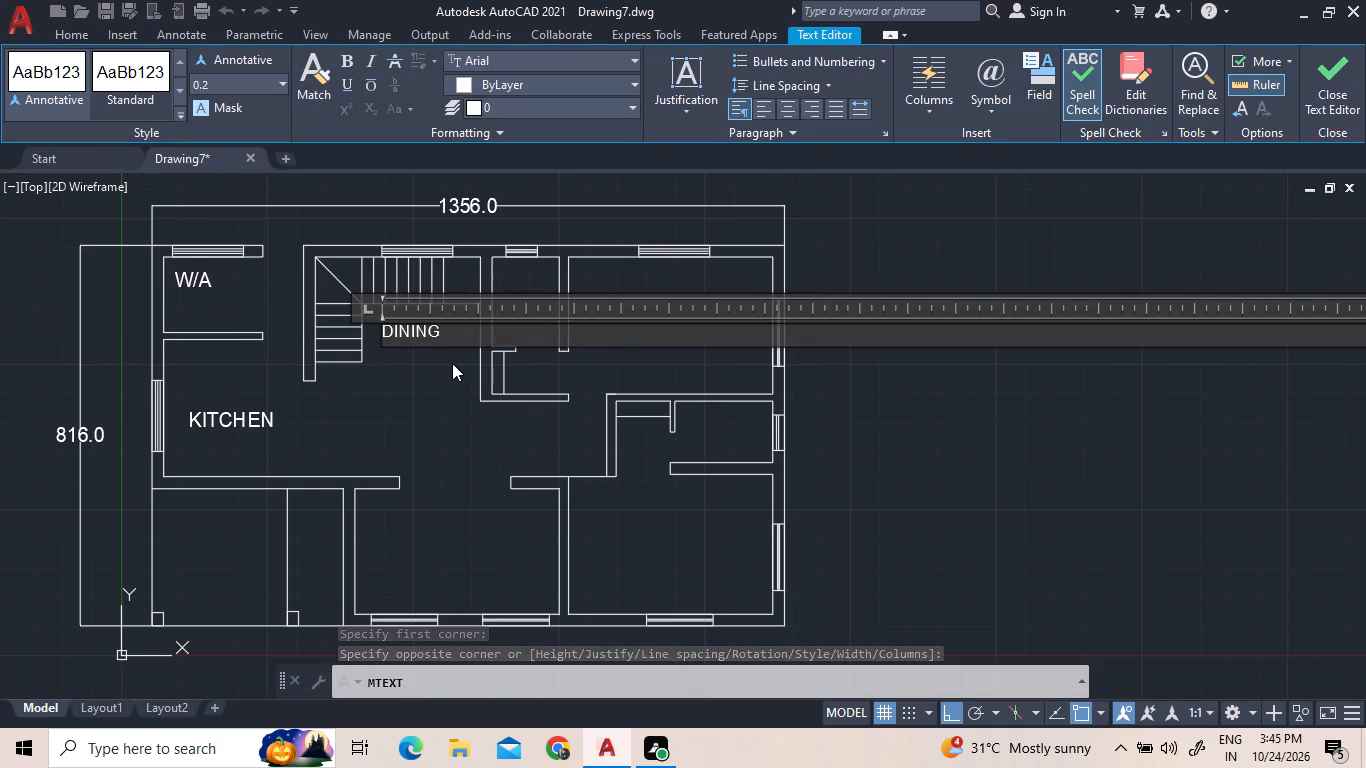
{"action": "double_click", "coordinate": [449, 333]}
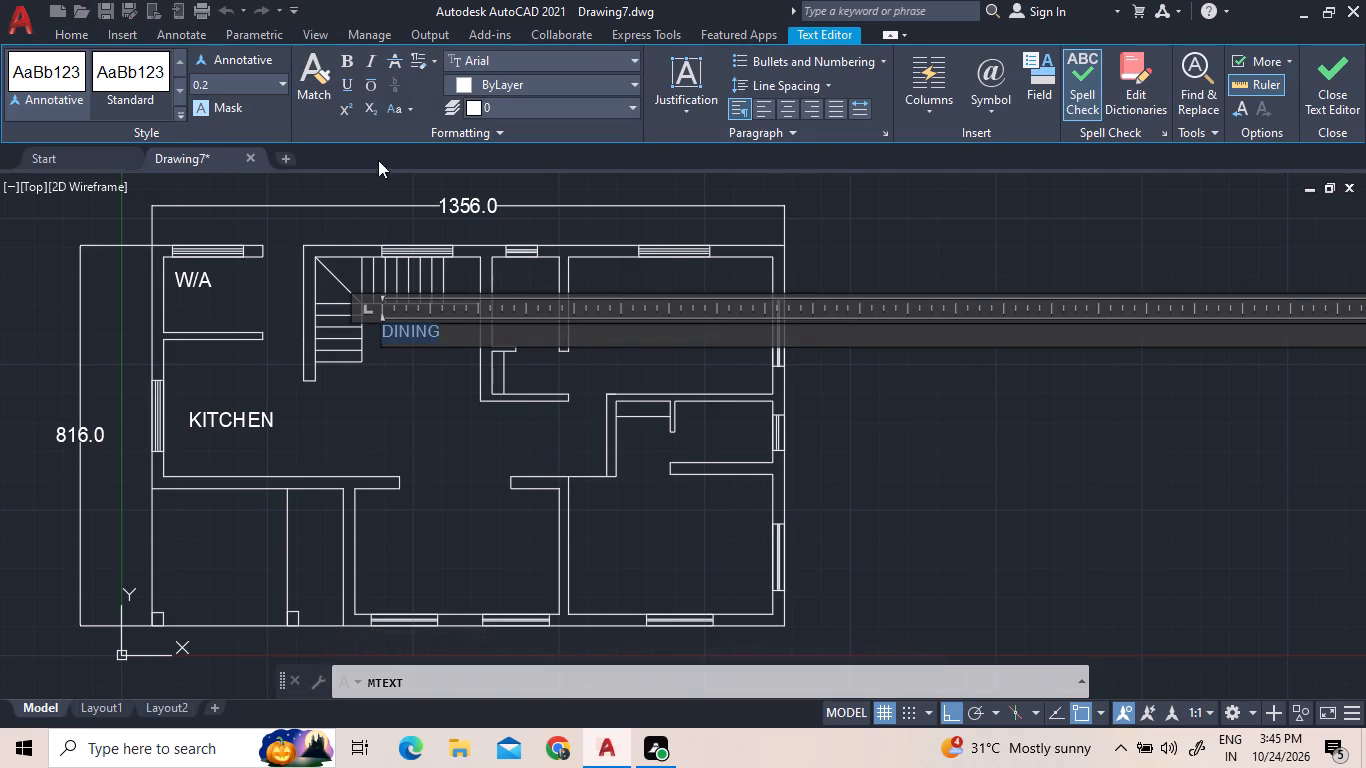
{"action": "left_click", "coordinate": [284, 82]}
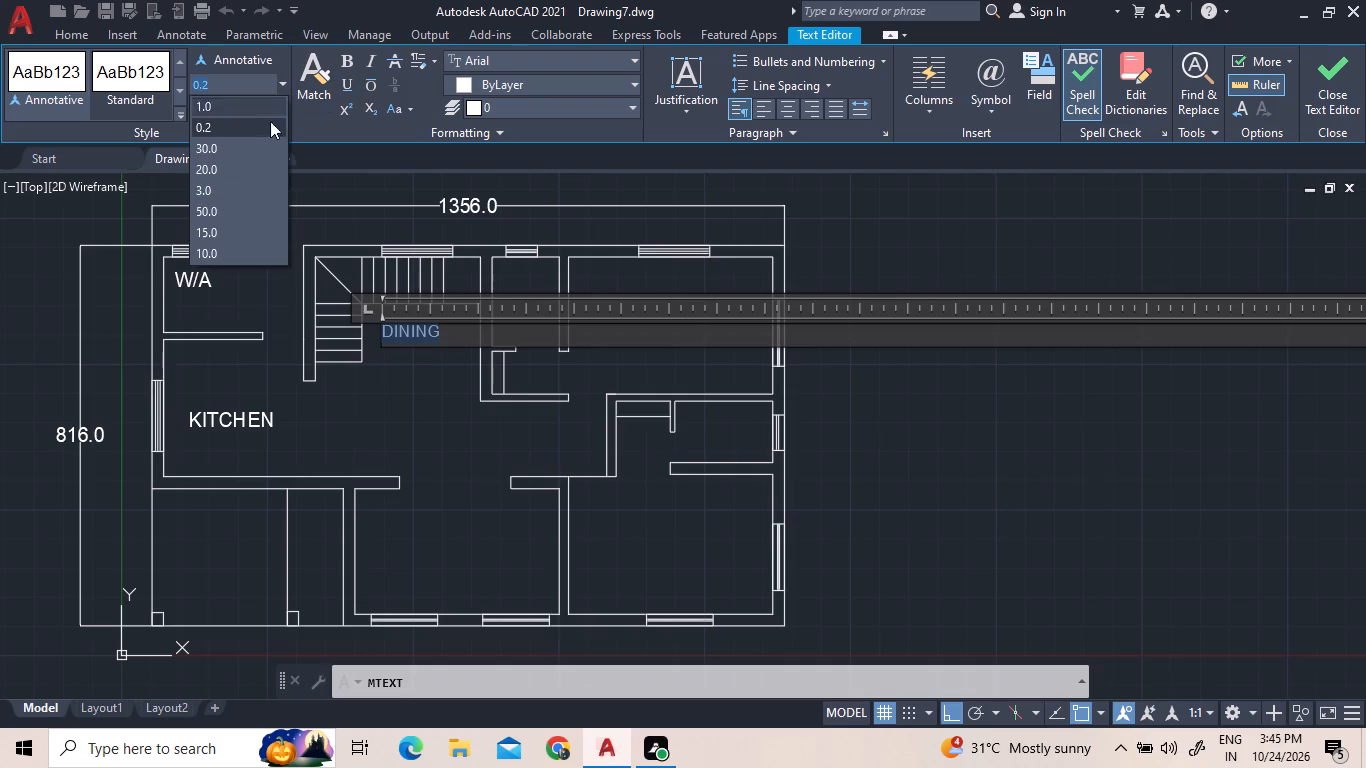
{"action": "left_click", "coordinate": [264, 142]}
{"action": "left_click", "coordinate": [326, 419]}
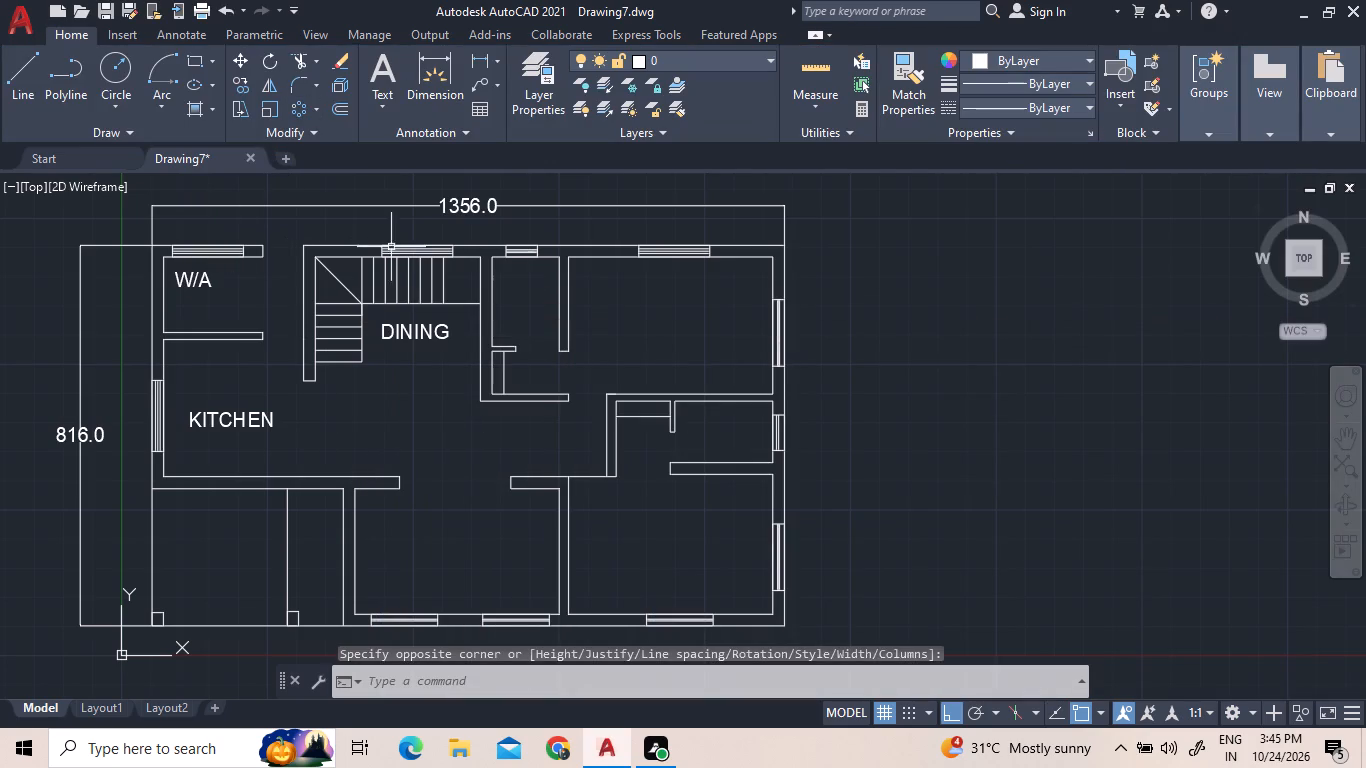
Place multiline text reading "TOILET" at height 30 in the narrow room east of the staircase.
{"action": "middle_click_drag", "start_coordinate": [677, 361], "coordinate": [366, 402]}
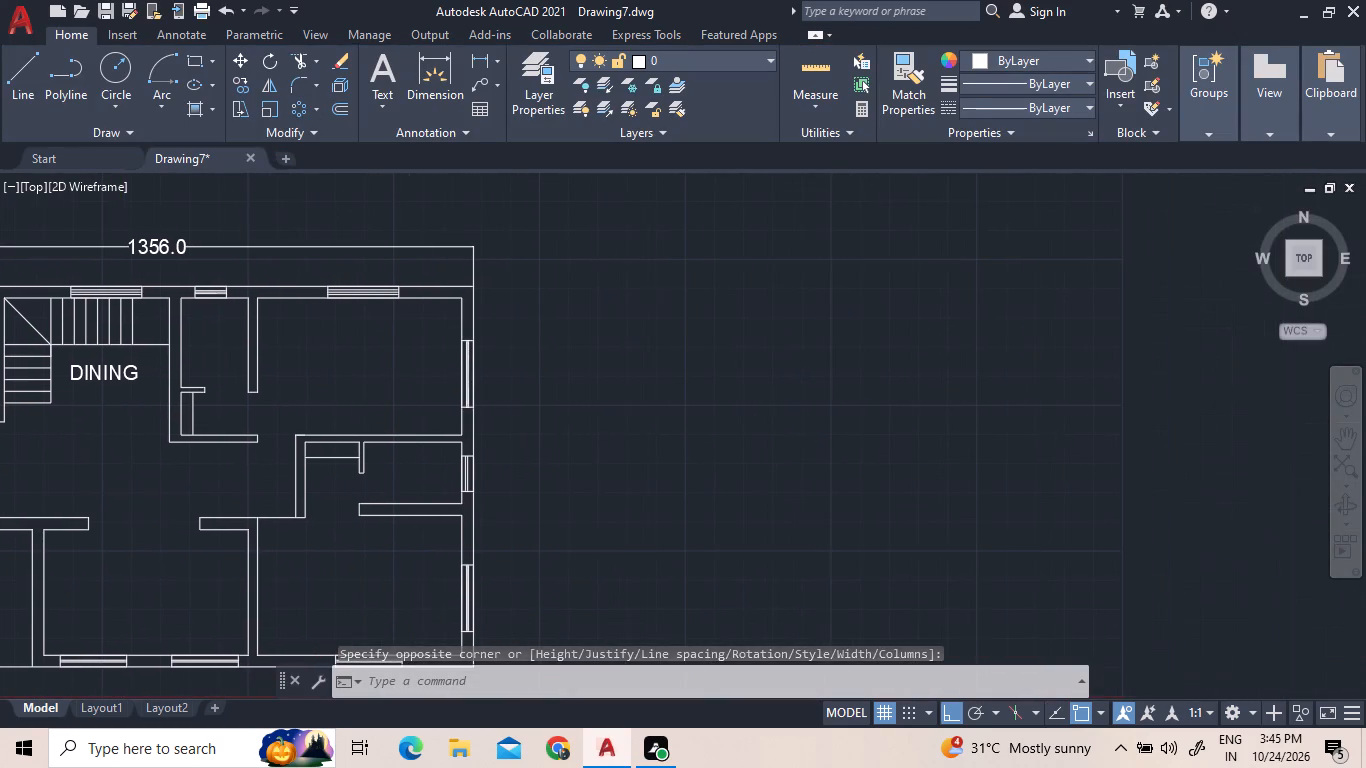
{"action": "left_click", "coordinate": [378, 72]}
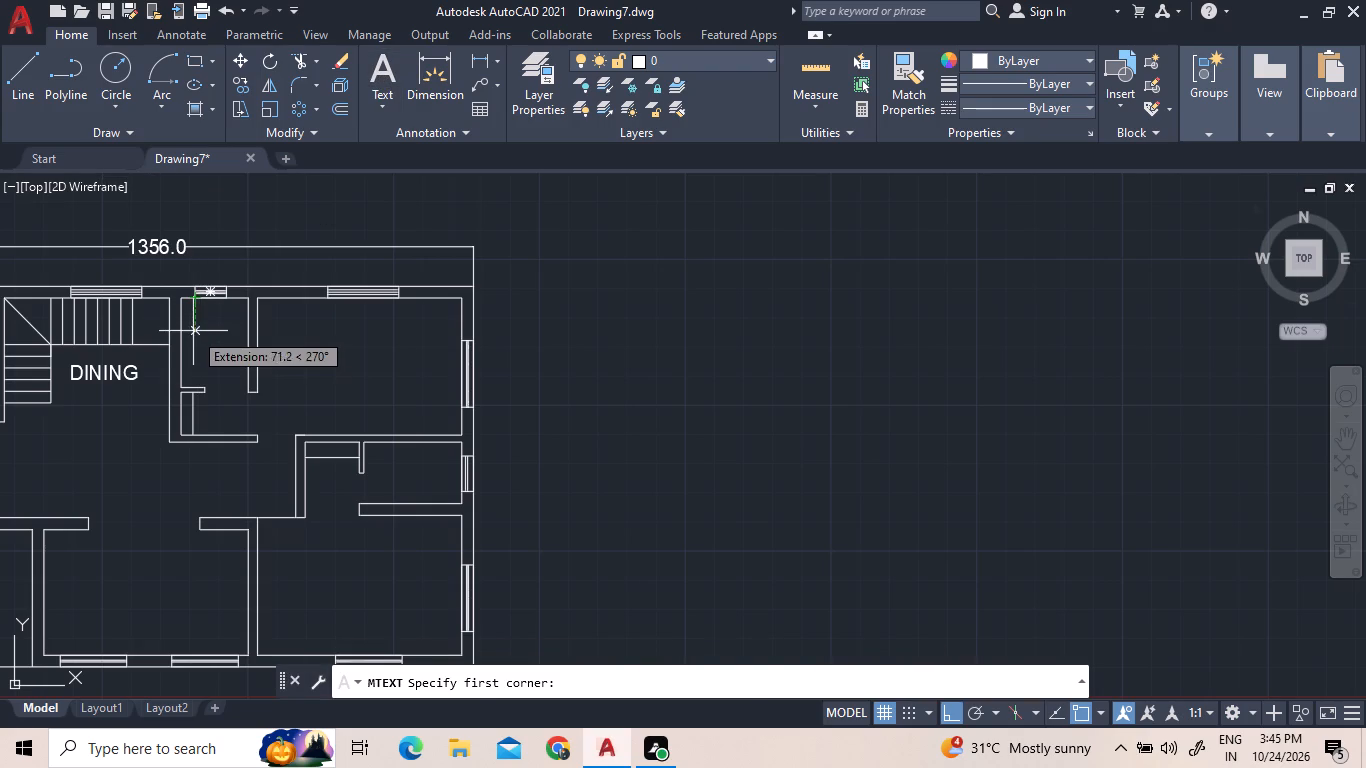
{"action": "left_click", "coordinate": [193, 331]}
{"action": "left_click", "coordinate": [238, 360]}
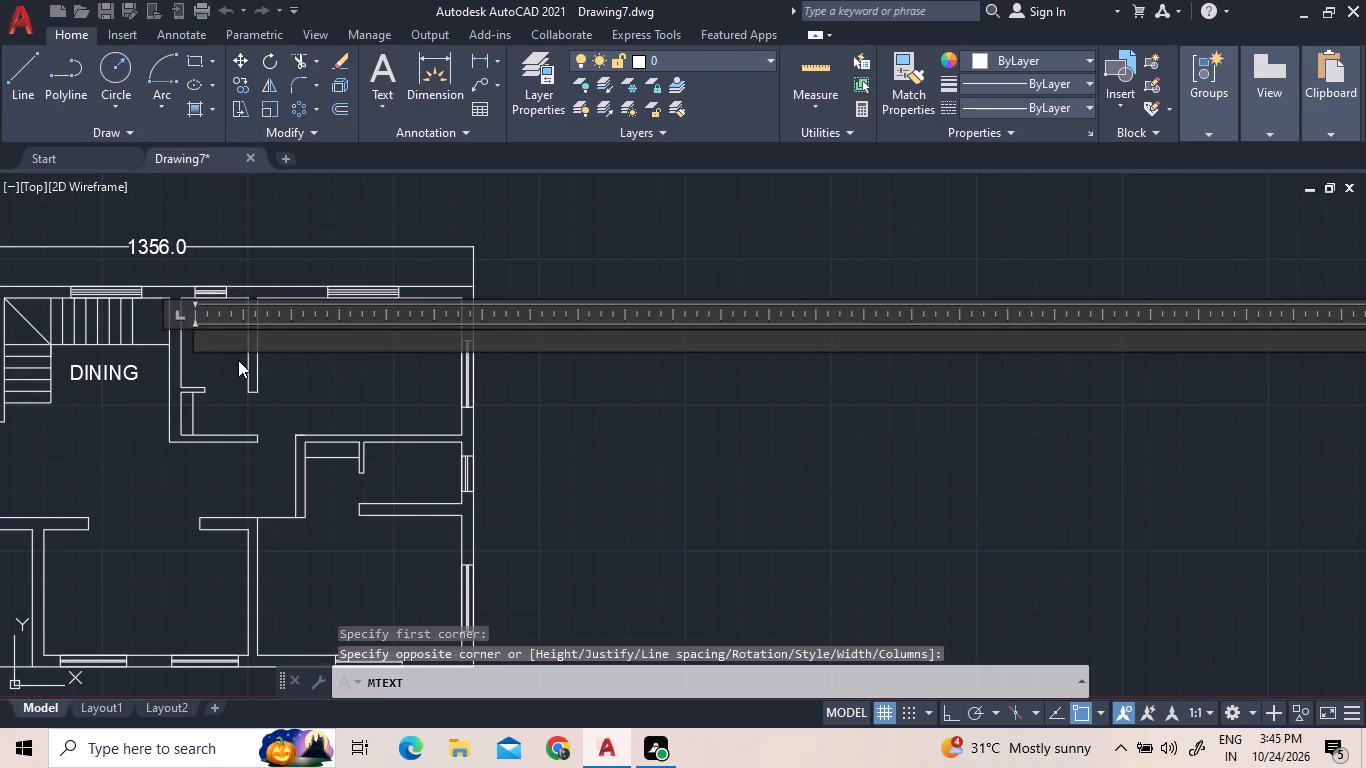
{"action": "type", "text": "TOI"}
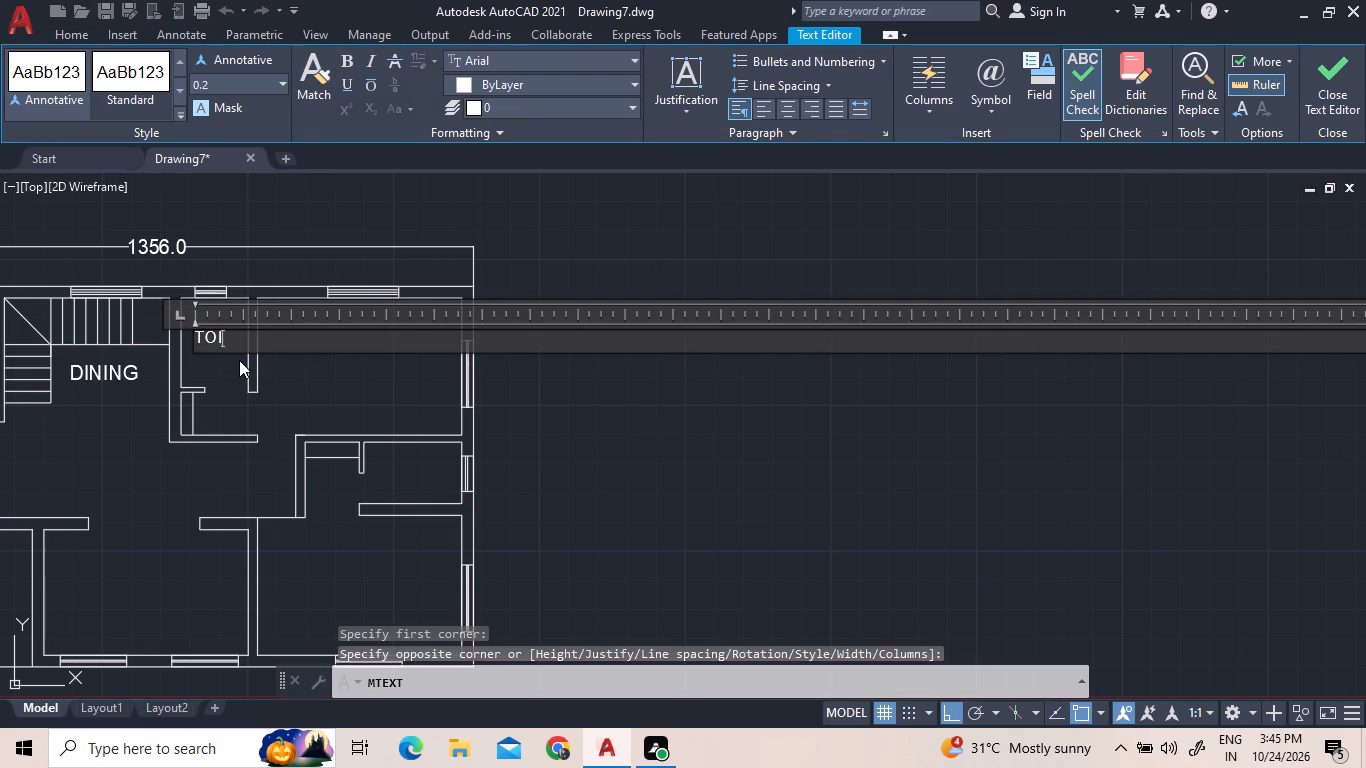
{"action": "type", "text": "LET"}
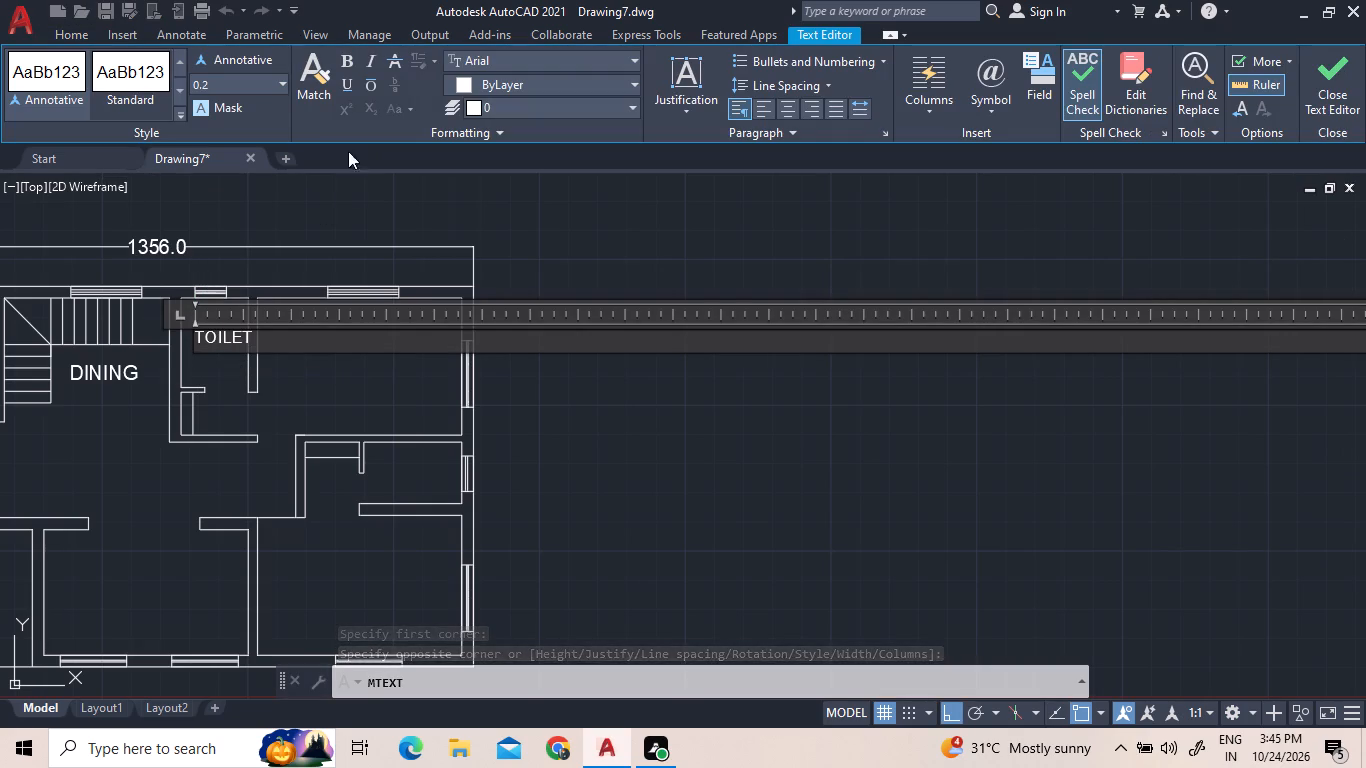
{"action": "double_click", "coordinate": [269, 335]}
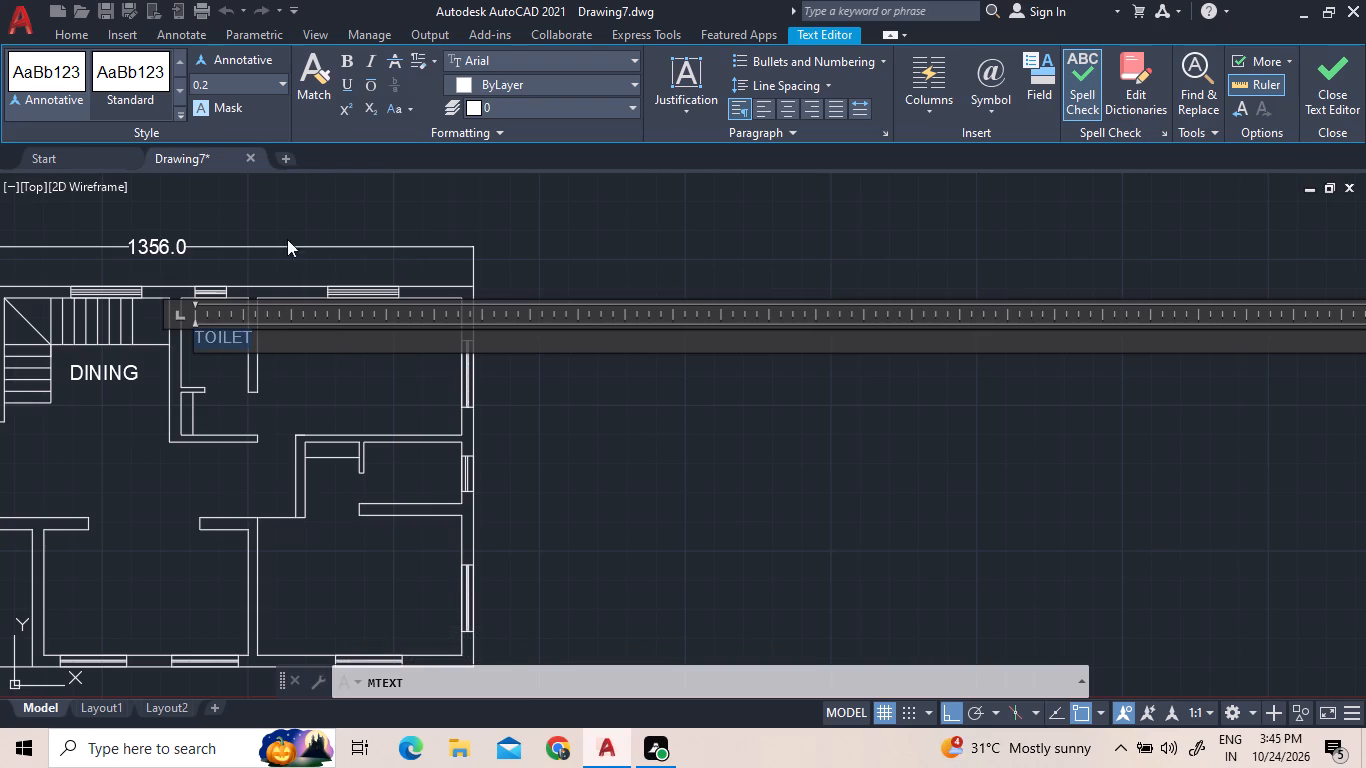
{"action": "left_click", "coordinate": [282, 88]}
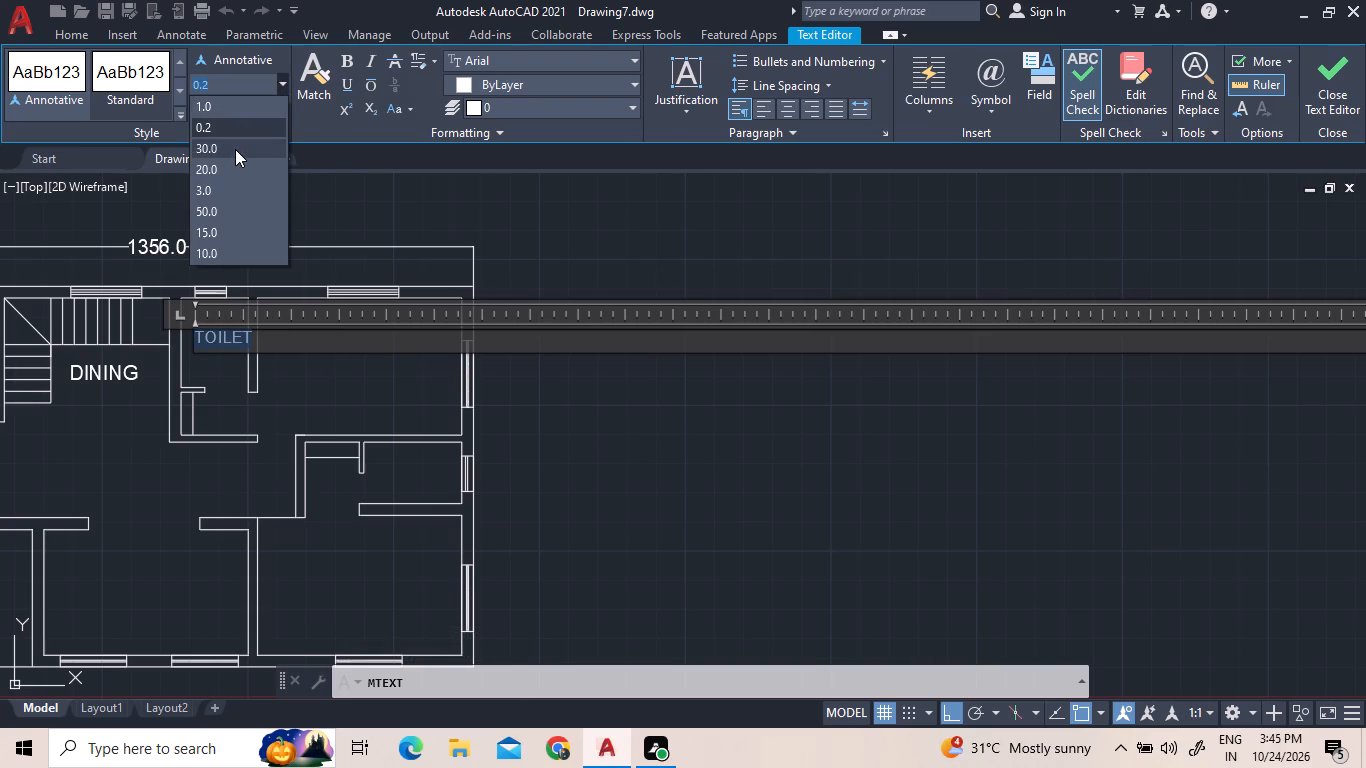
{"action": "left_click", "coordinate": [235, 149]}
{"action": "left_click", "coordinate": [293, 262]}
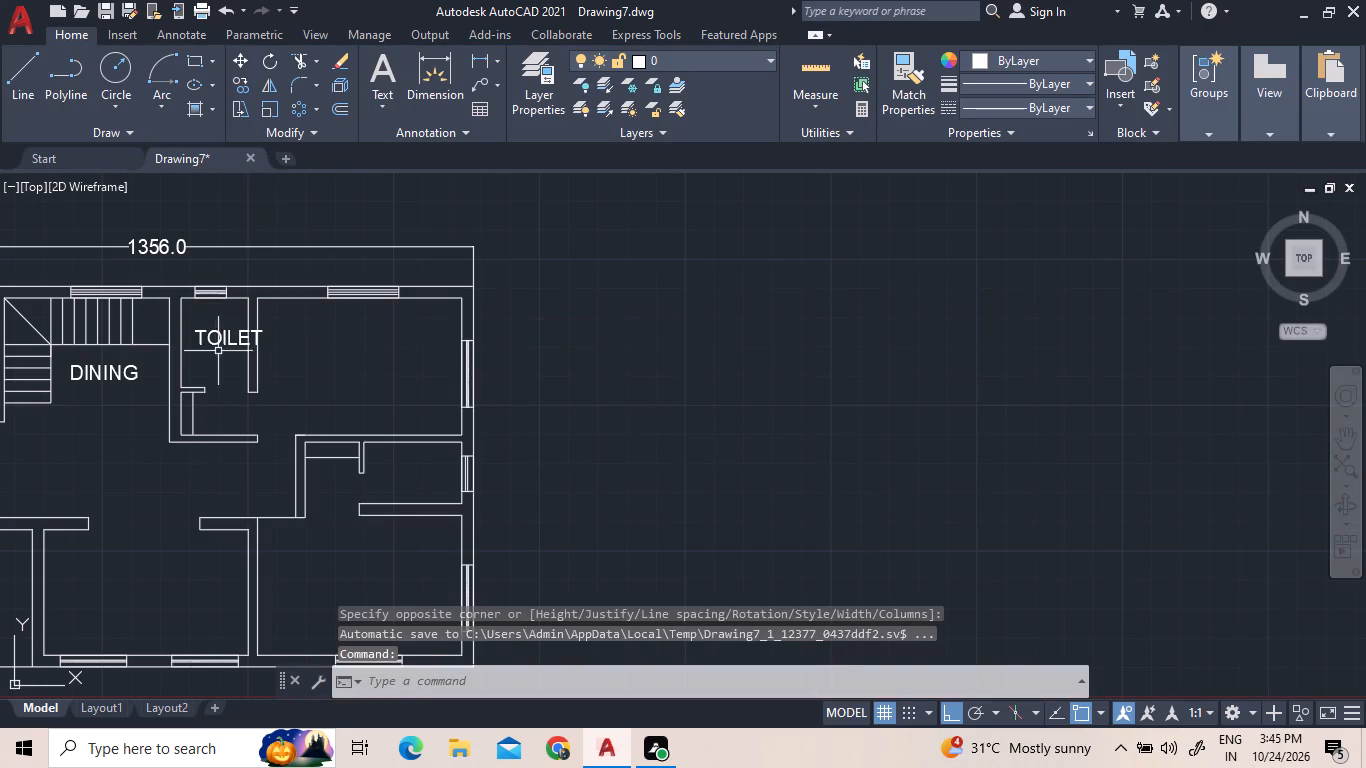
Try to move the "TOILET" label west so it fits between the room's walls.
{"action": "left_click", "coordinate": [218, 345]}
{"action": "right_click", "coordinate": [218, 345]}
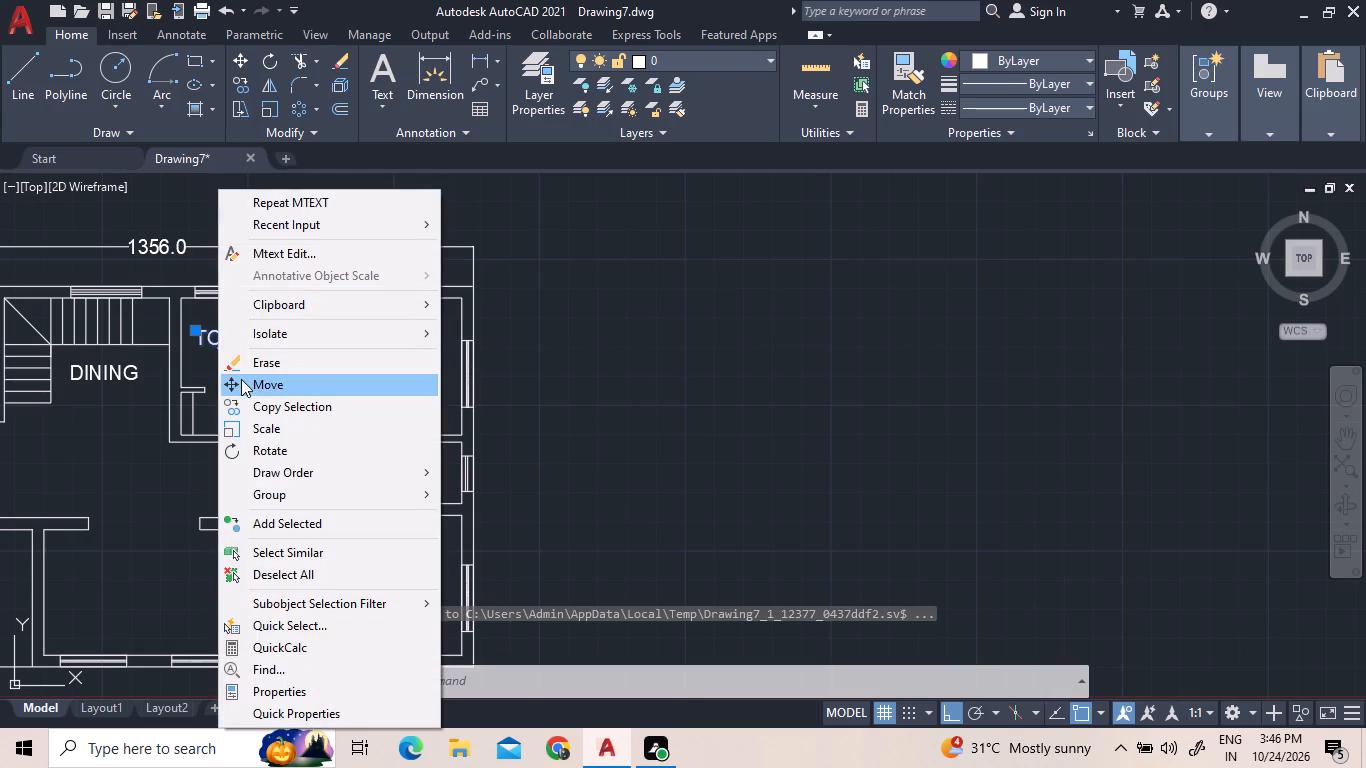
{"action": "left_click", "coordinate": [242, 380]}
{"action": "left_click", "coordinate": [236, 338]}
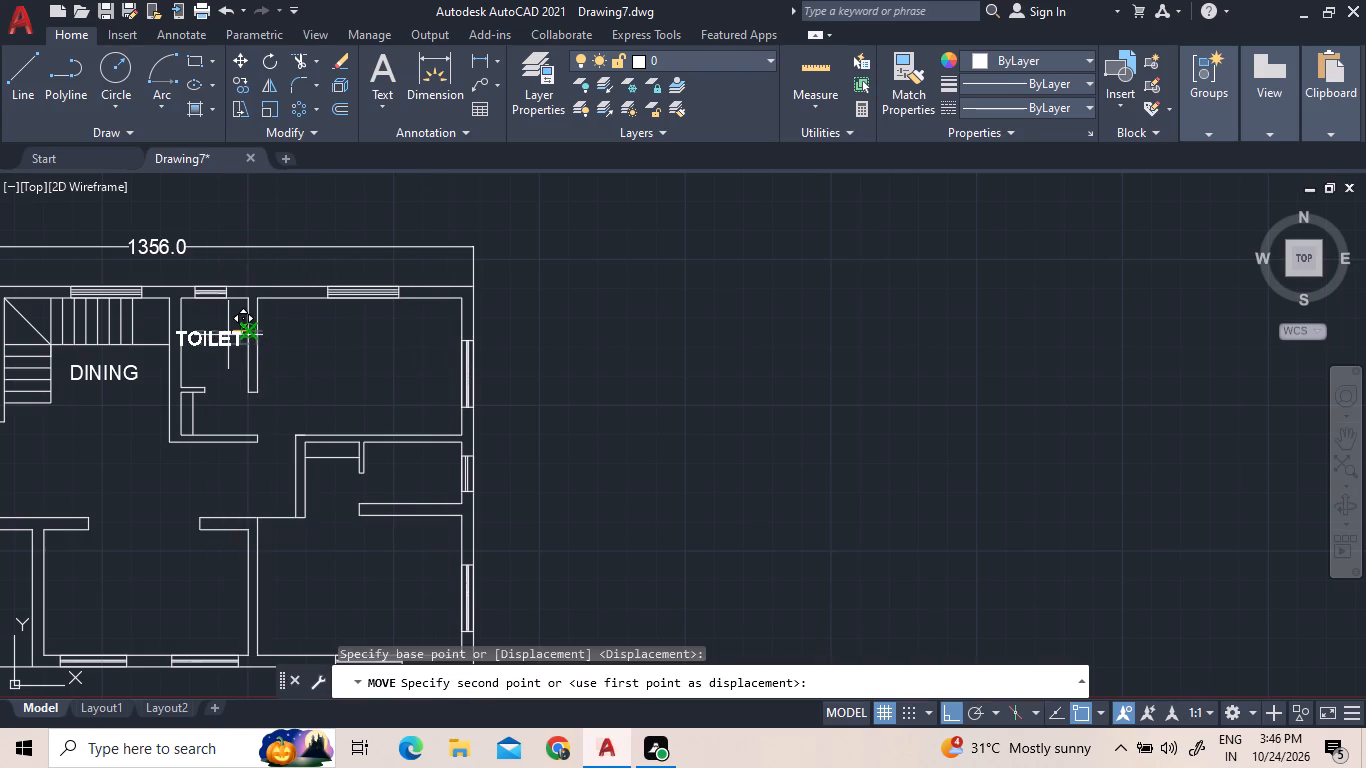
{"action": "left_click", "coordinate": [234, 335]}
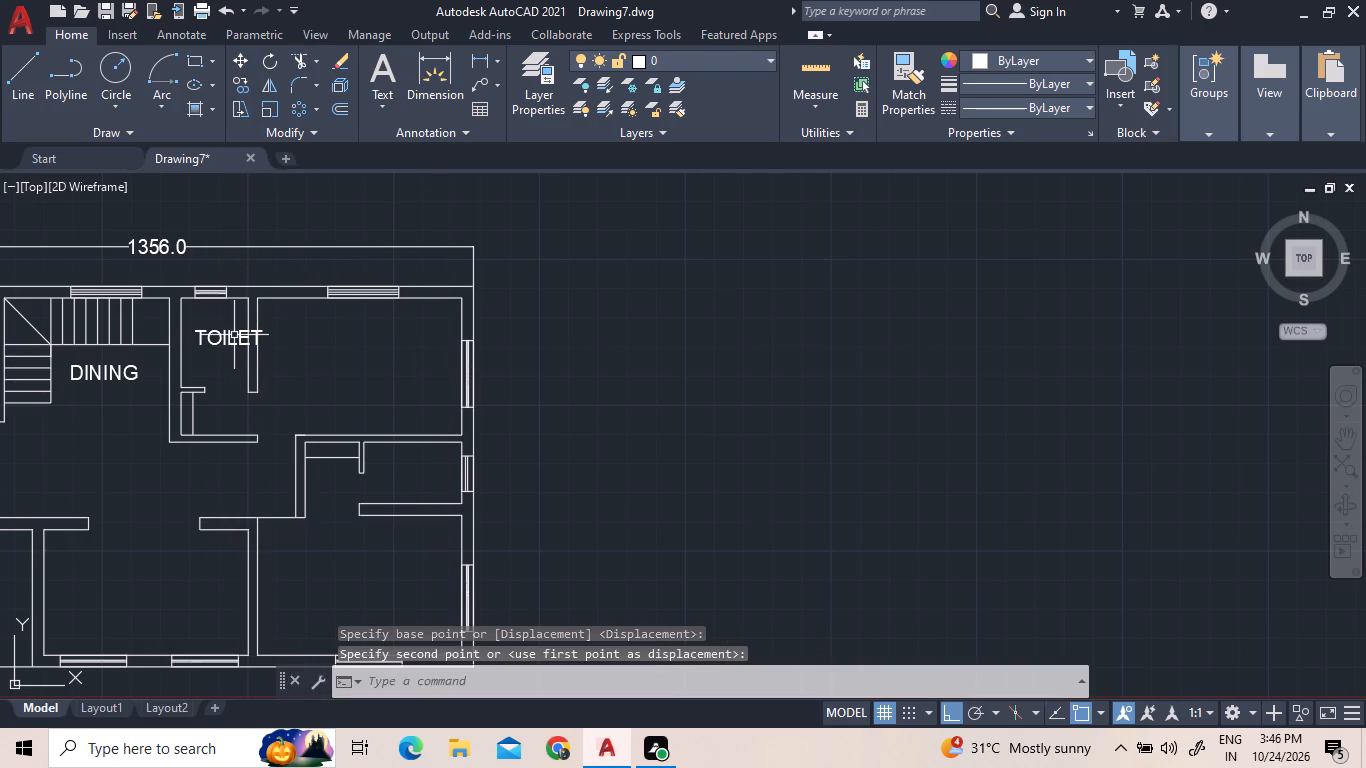
Move the "TOILET" label about 28 units west so it sits between the room's walls.
{"action": "left_click", "coordinate": [225, 339]}
{"action": "right_click", "coordinate": [225, 339]}
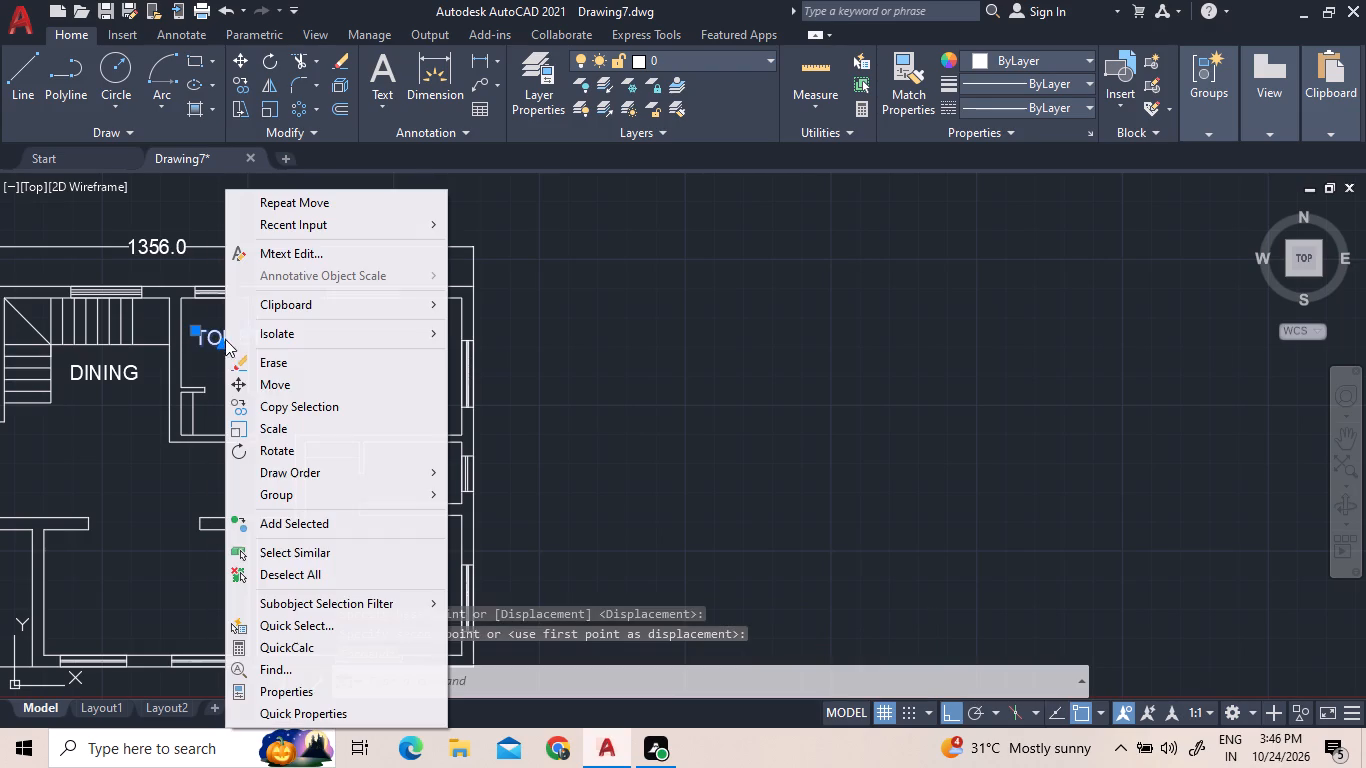
{"action": "left_click", "coordinate": [235, 387]}
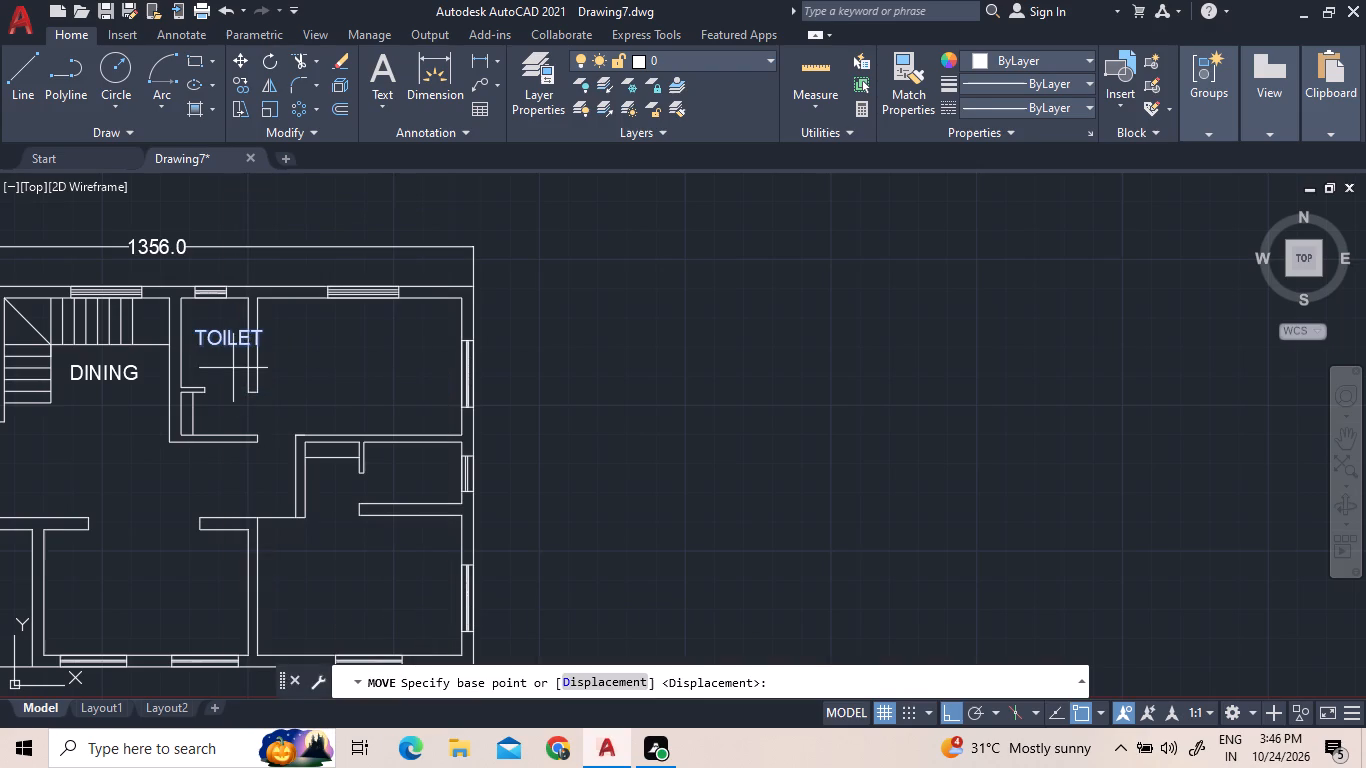
{"action": "left_click", "coordinate": [227, 340]}
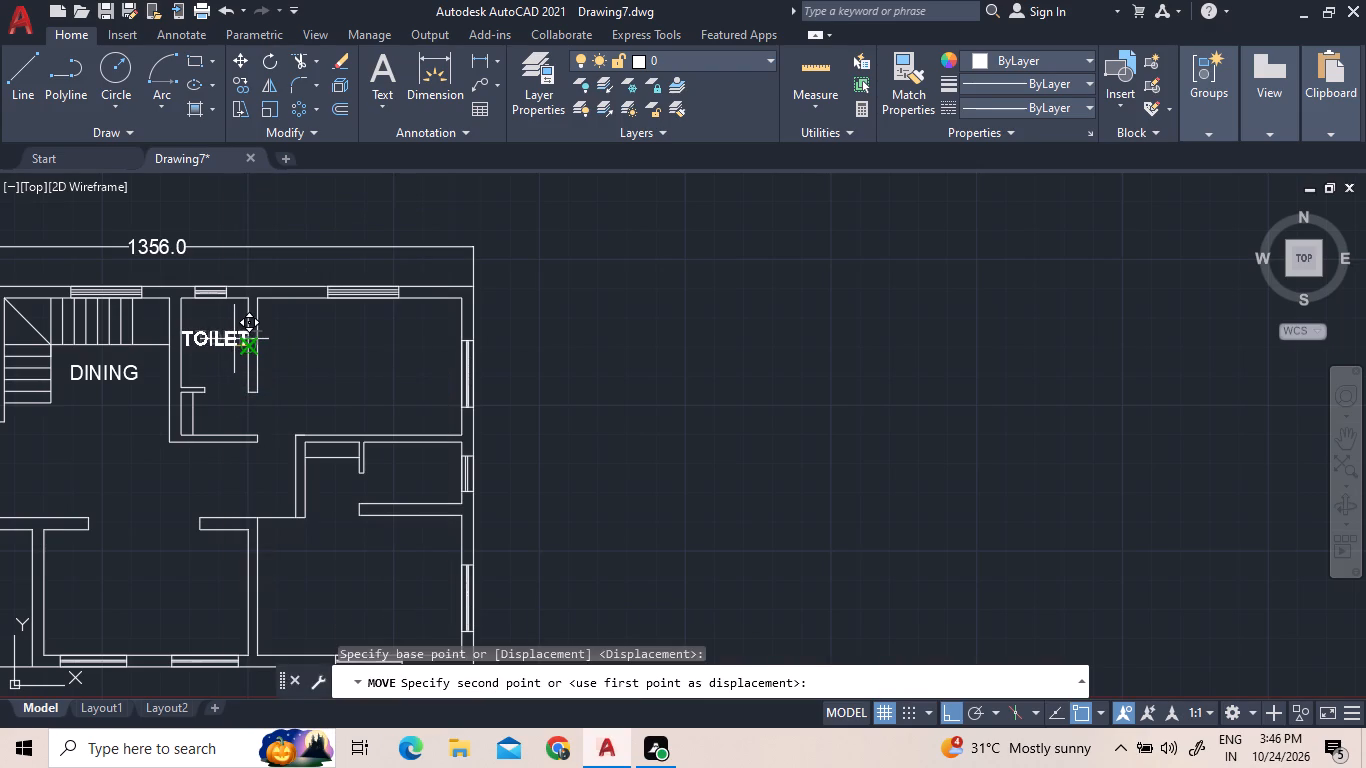
{"action": "scroll", "coordinate": [234, 341], "scroll_direction": "up", "scroll_amount": 4}
{"action": "scroll", "coordinate": [231, 342], "scroll_direction": "down", "scroll_amount": 1}
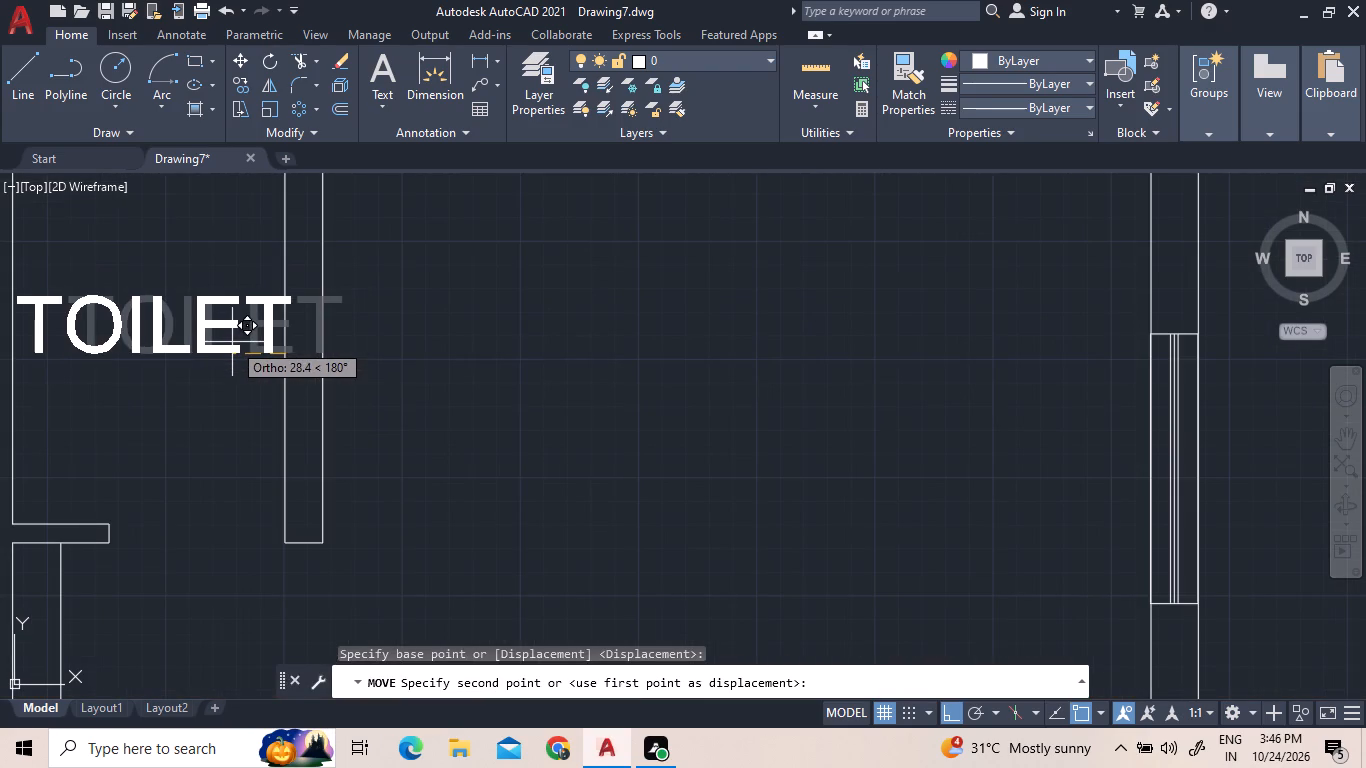
{"action": "left_click", "coordinate": [232, 342]}
Place multiline text reading "DRESS" at height 15 in the recessed space directly south of the toilet.
{"action": "scroll", "coordinate": [232, 340], "scroll_direction": "down", "scroll_amount": 3}
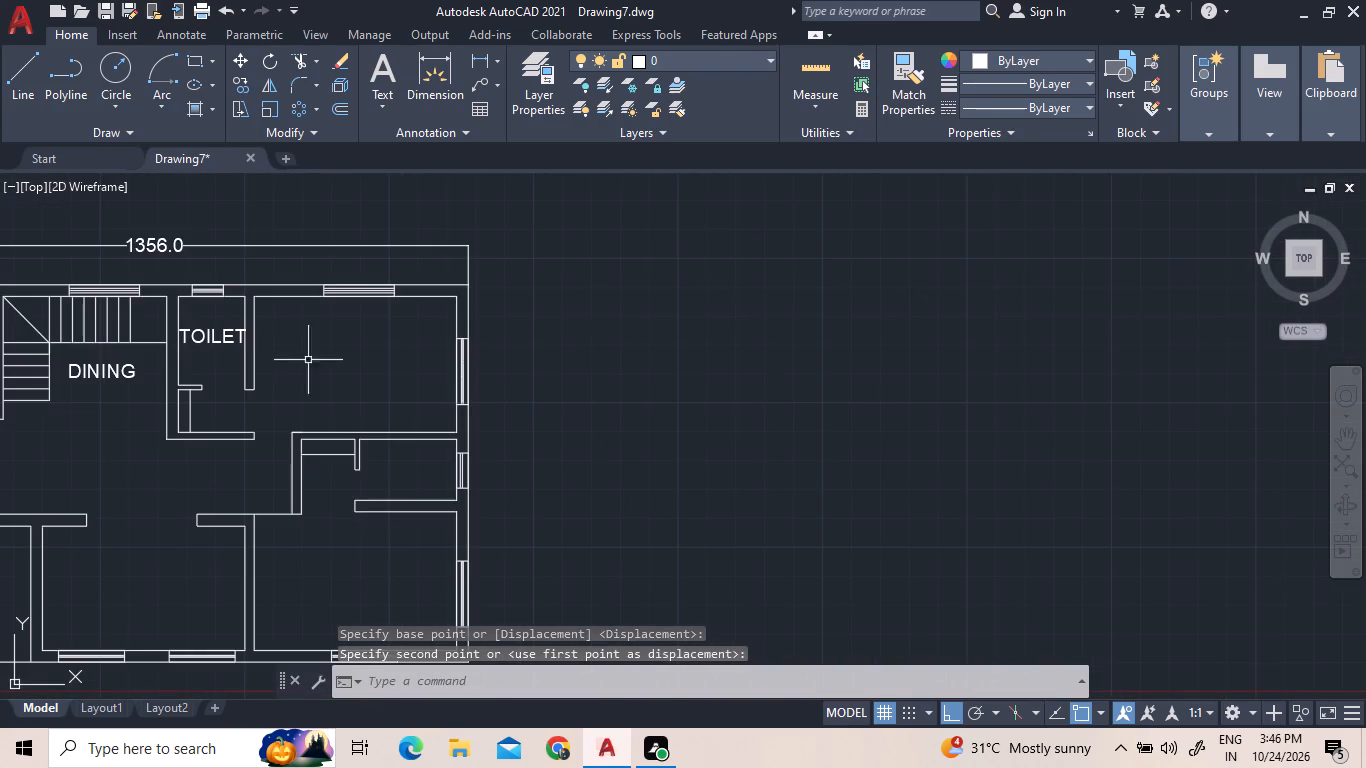
{"action": "left_click", "coordinate": [379, 63]}
{"action": "scroll", "coordinate": [189, 425], "scroll_direction": "up", "scroll_amount": 2}
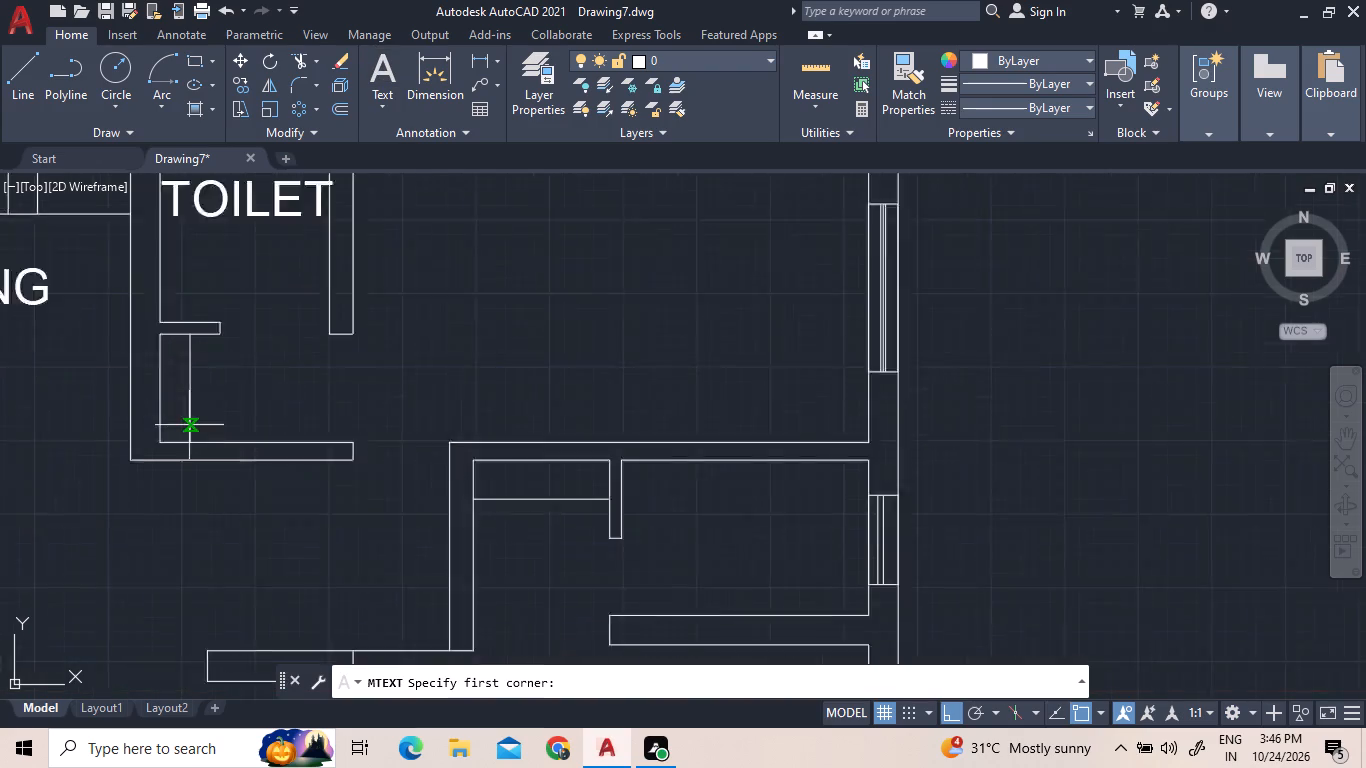
{"action": "scroll", "coordinate": [189, 425], "scroll_direction": "up", "scroll_amount": 1}
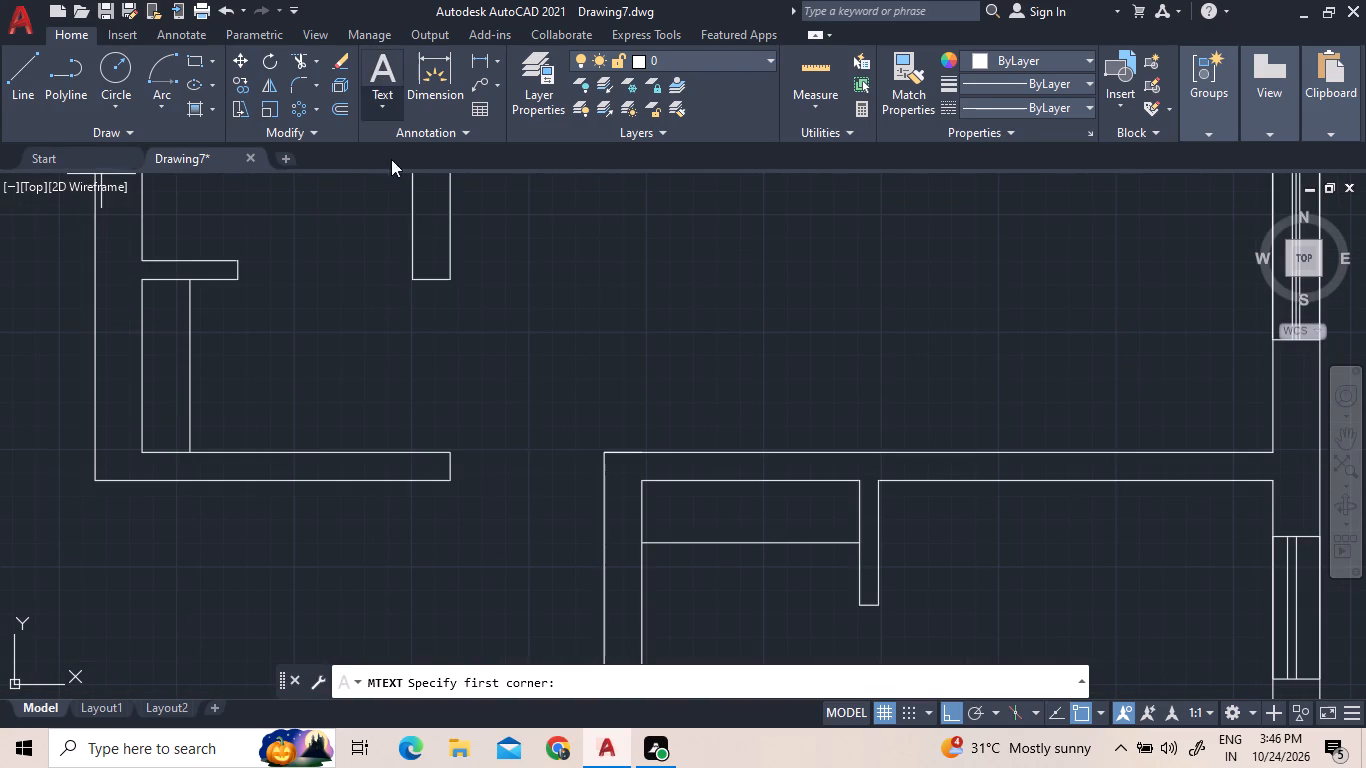
{"action": "left_click", "coordinate": [223, 321]}
{"action": "left_click", "coordinate": [251, 370]}
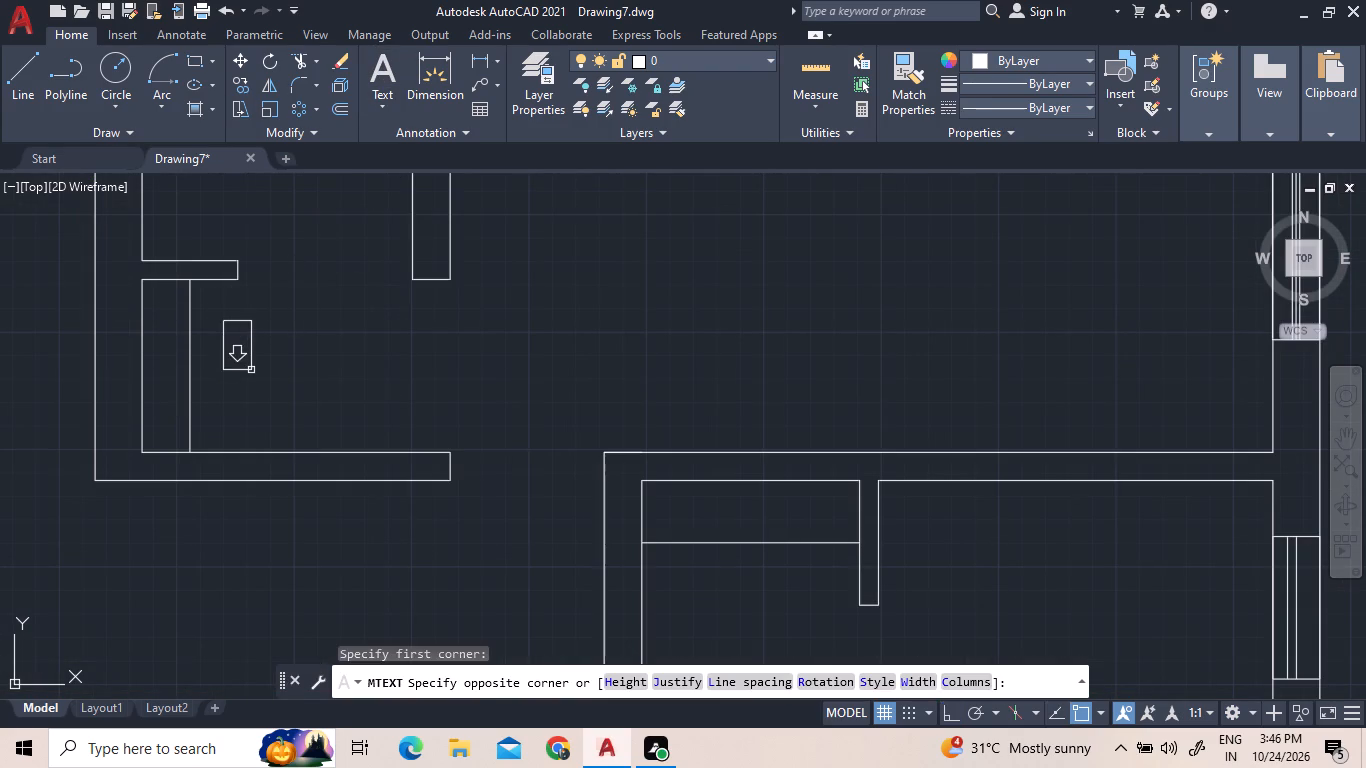
{"action": "type", "text": "DRESS"}
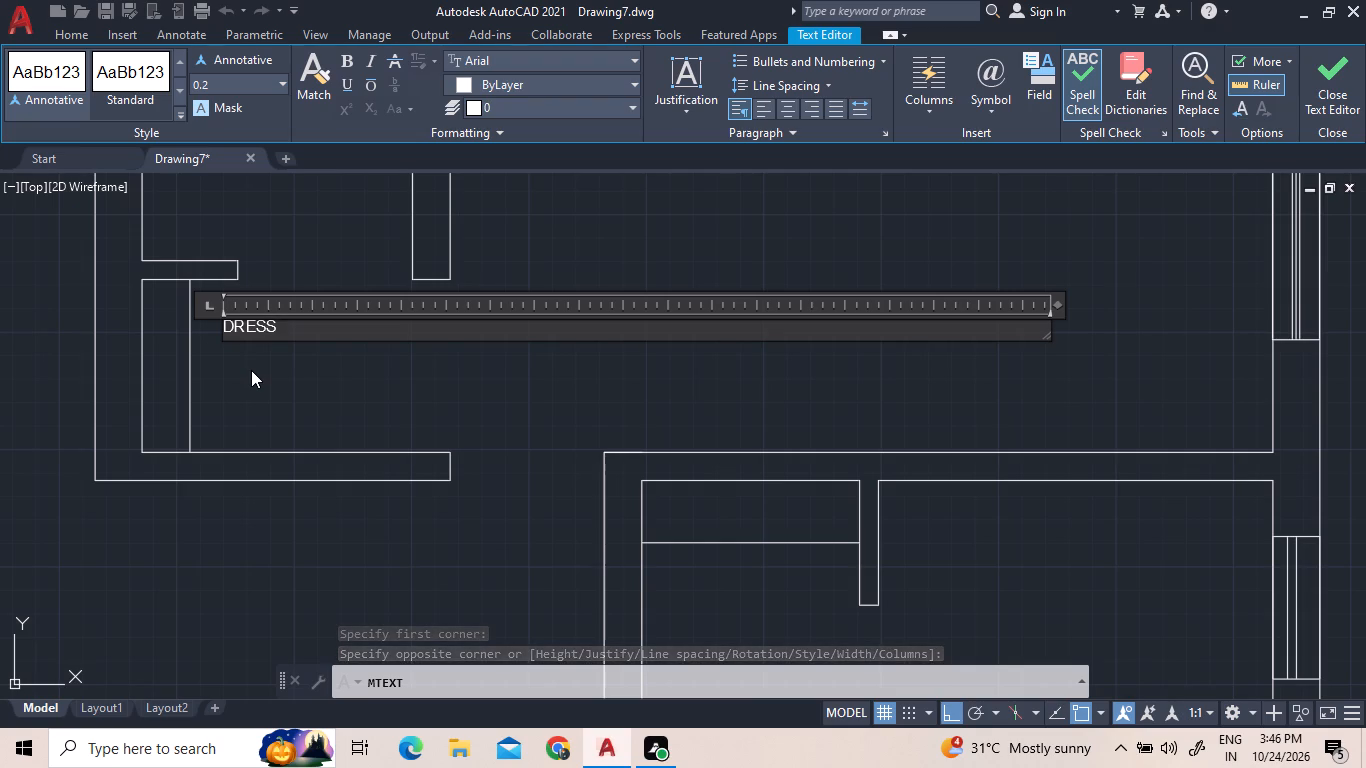
{"action": "double_click", "coordinate": [281, 325]}
{"action": "left_click", "coordinate": [281, 79]}
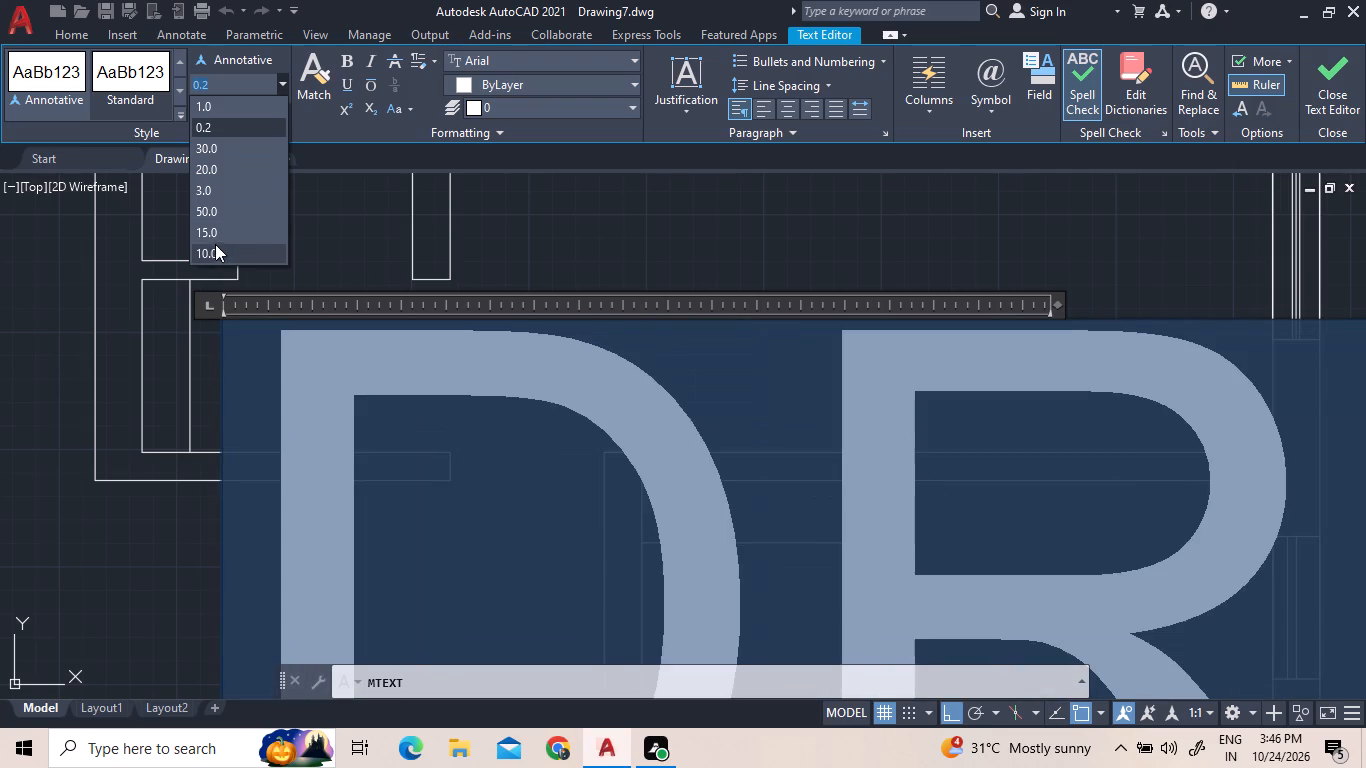
{"action": "left_click", "coordinate": [214, 237]}
{"action": "left_click", "coordinate": [322, 258]}
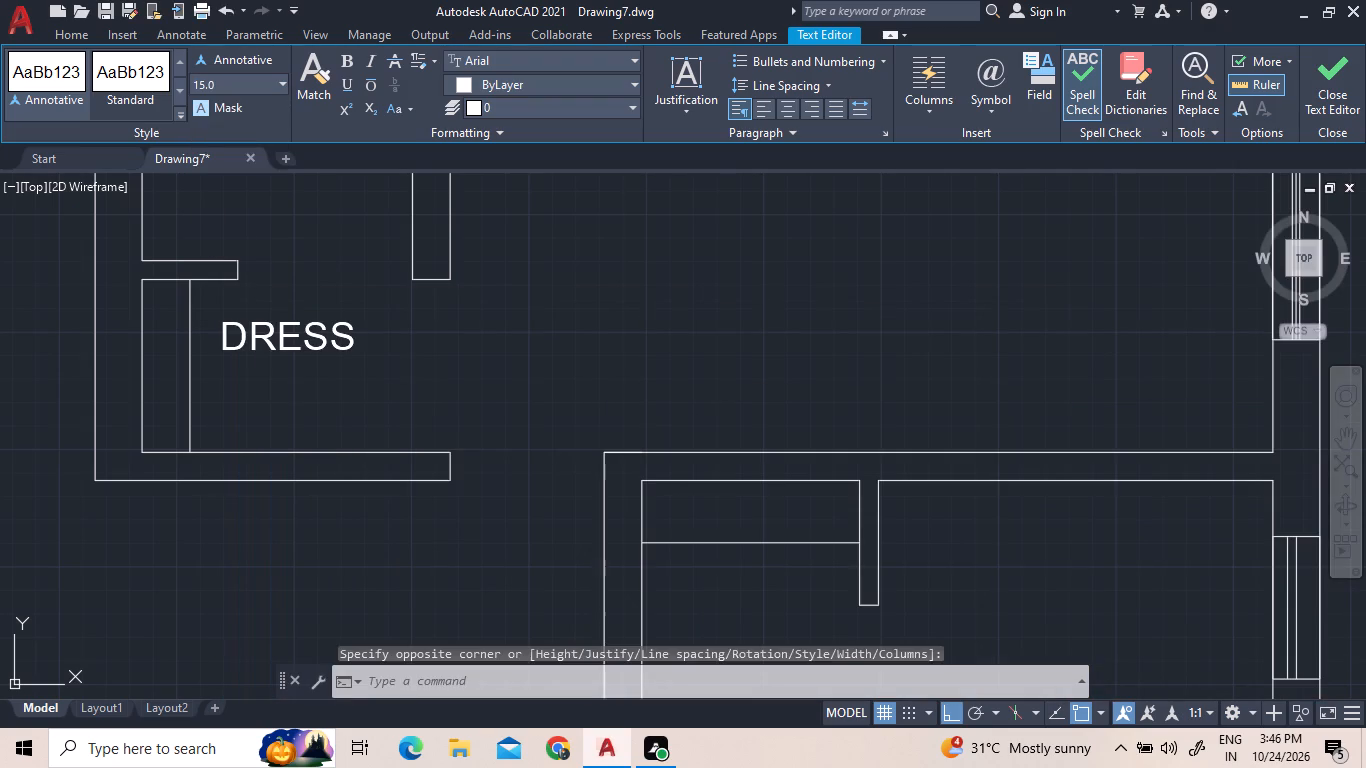
Place multiline text reading "BEDROOM" at height 30 in the northeast room beside the toilet.
{"action": "scroll", "coordinate": [328, 394], "scroll_direction": "down", "scroll_amount": 2}
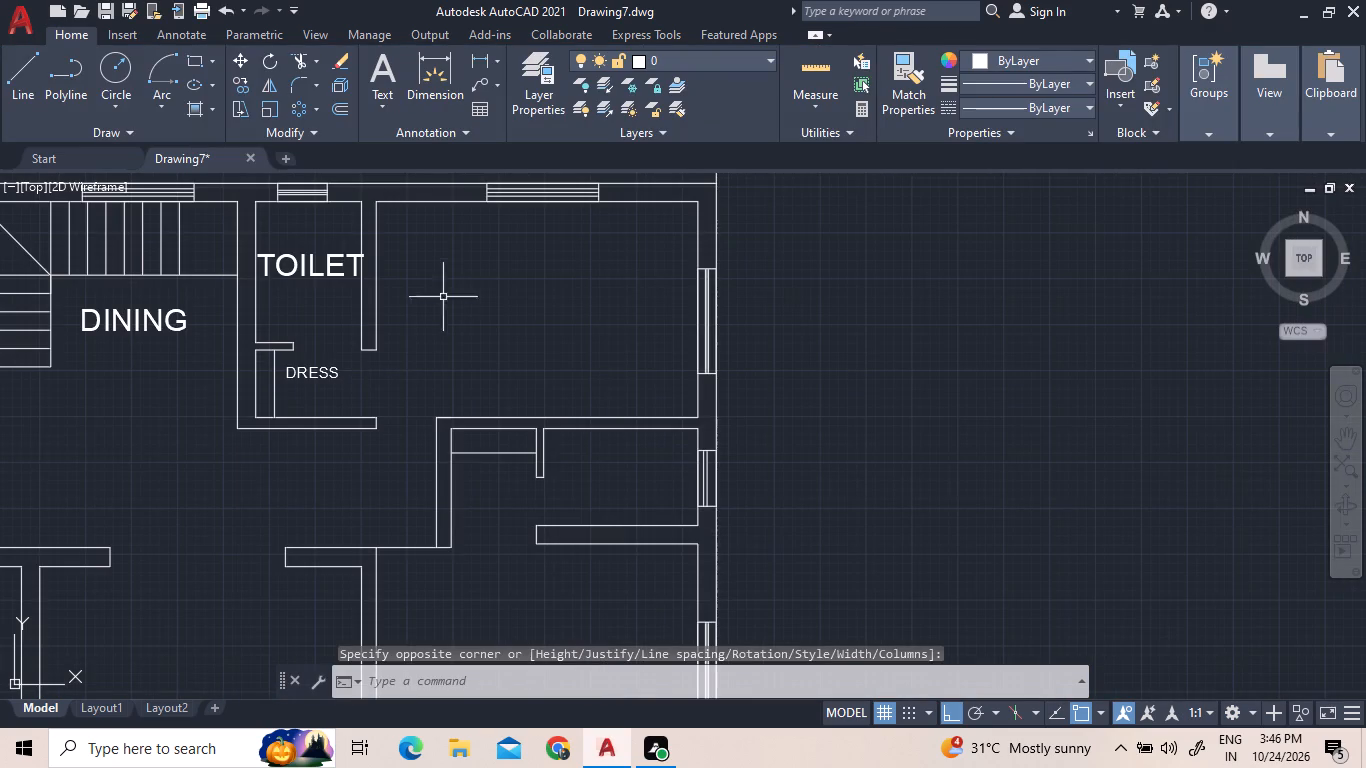
{"action": "left_click", "coordinate": [376, 68]}
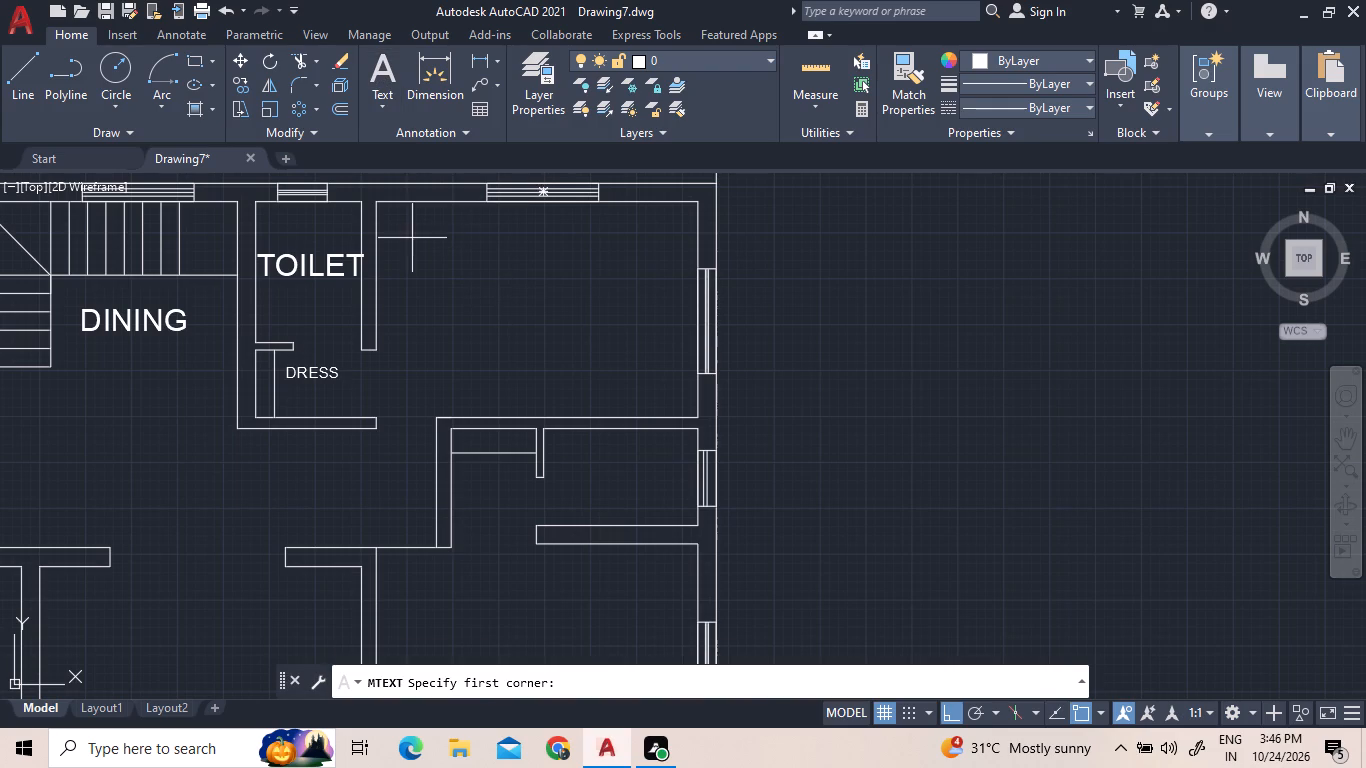
{"action": "left_click", "coordinate": [412, 238]}
{"action": "left_click", "coordinate": [595, 307]}
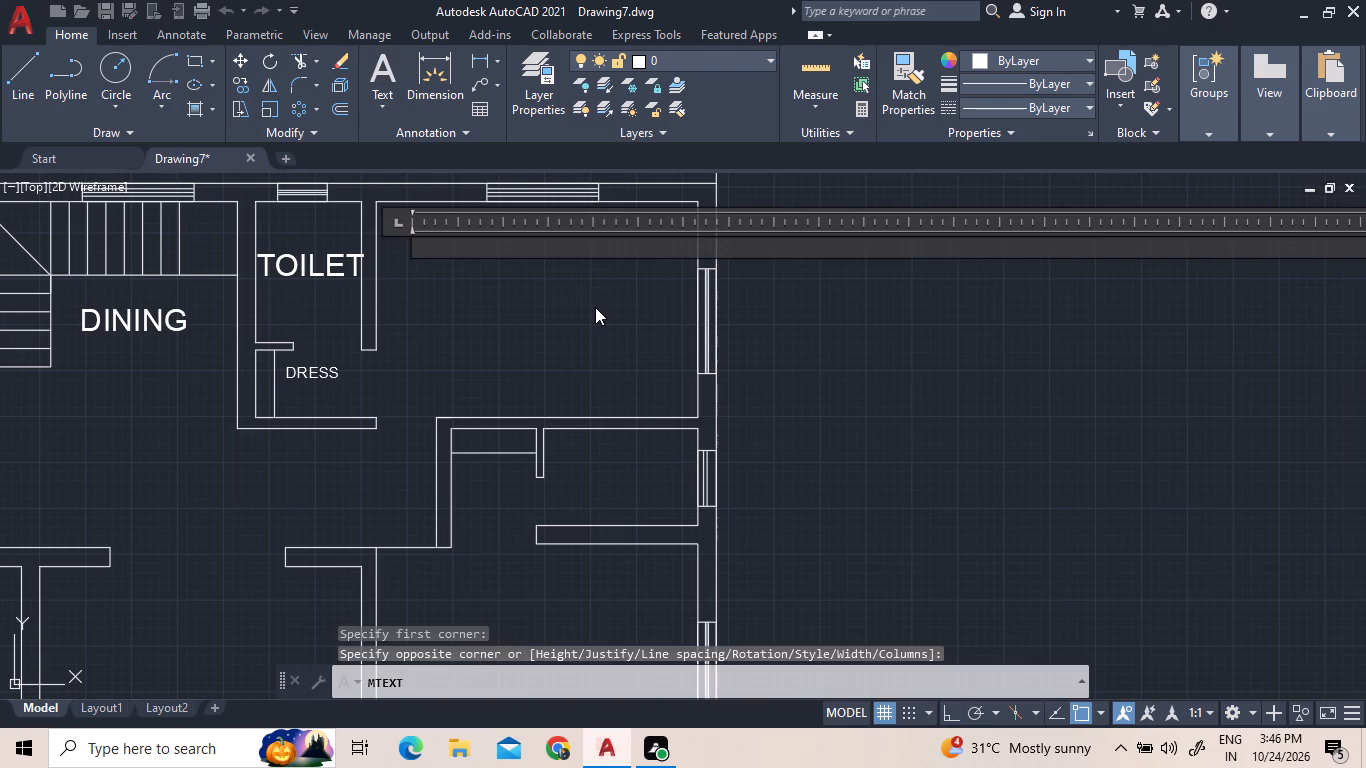
{"action": "type", "text": "BEDR"}
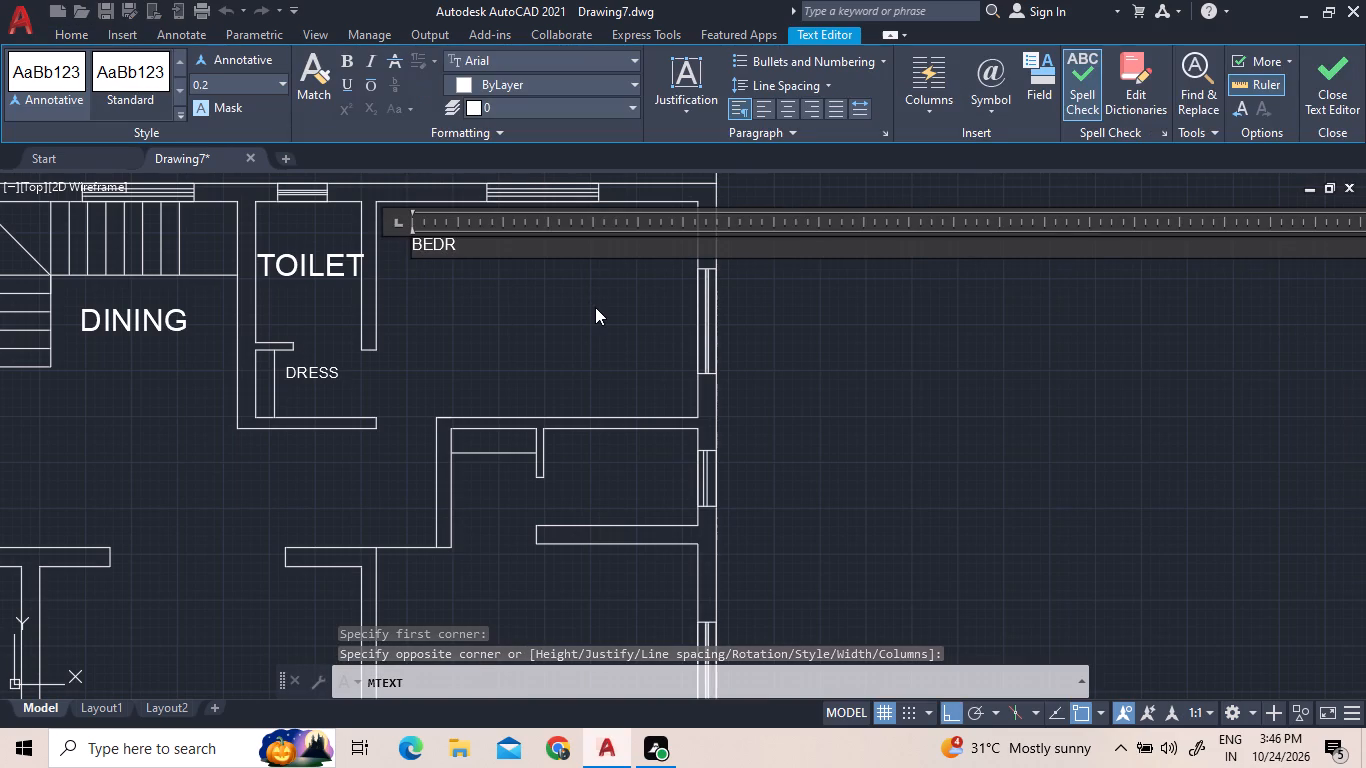
{"action": "type", "text": "OOM"}
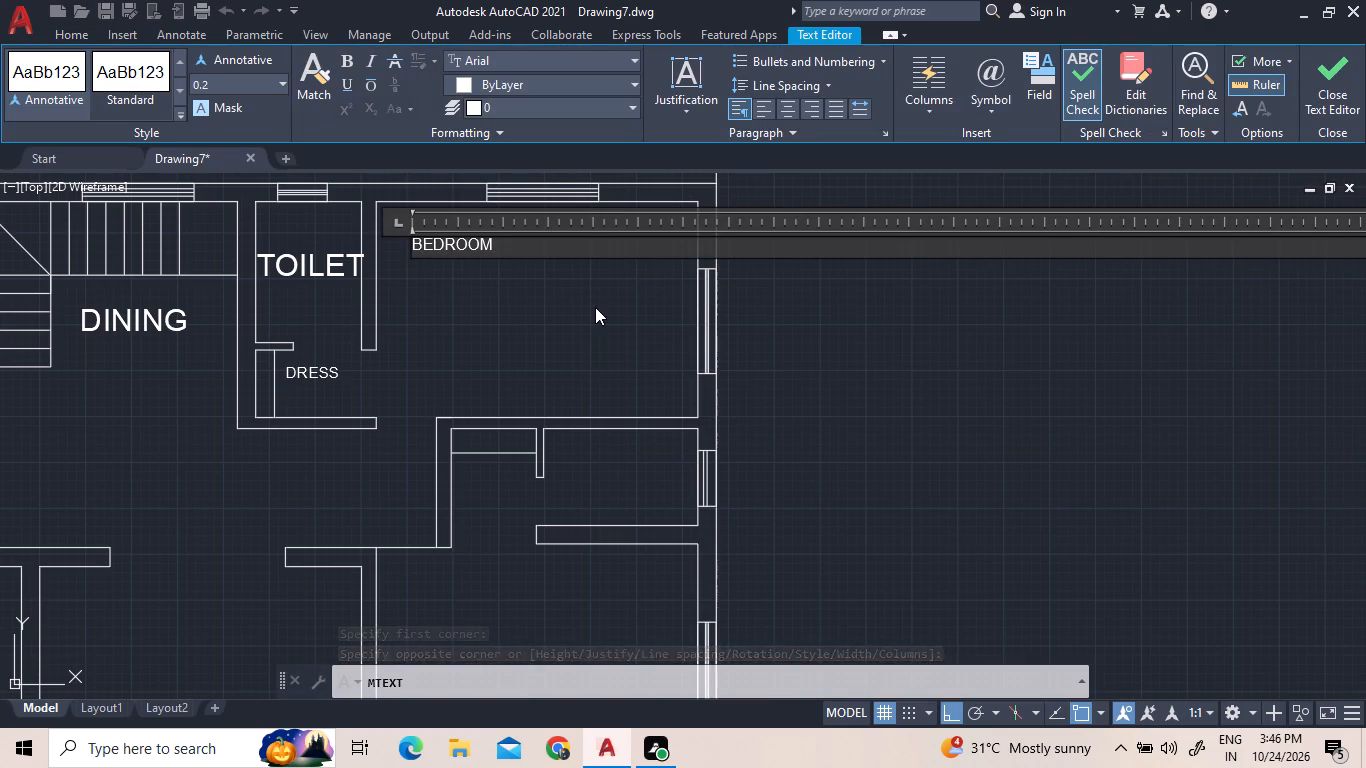
{"action": "triple_click", "coordinate": [518, 243]}
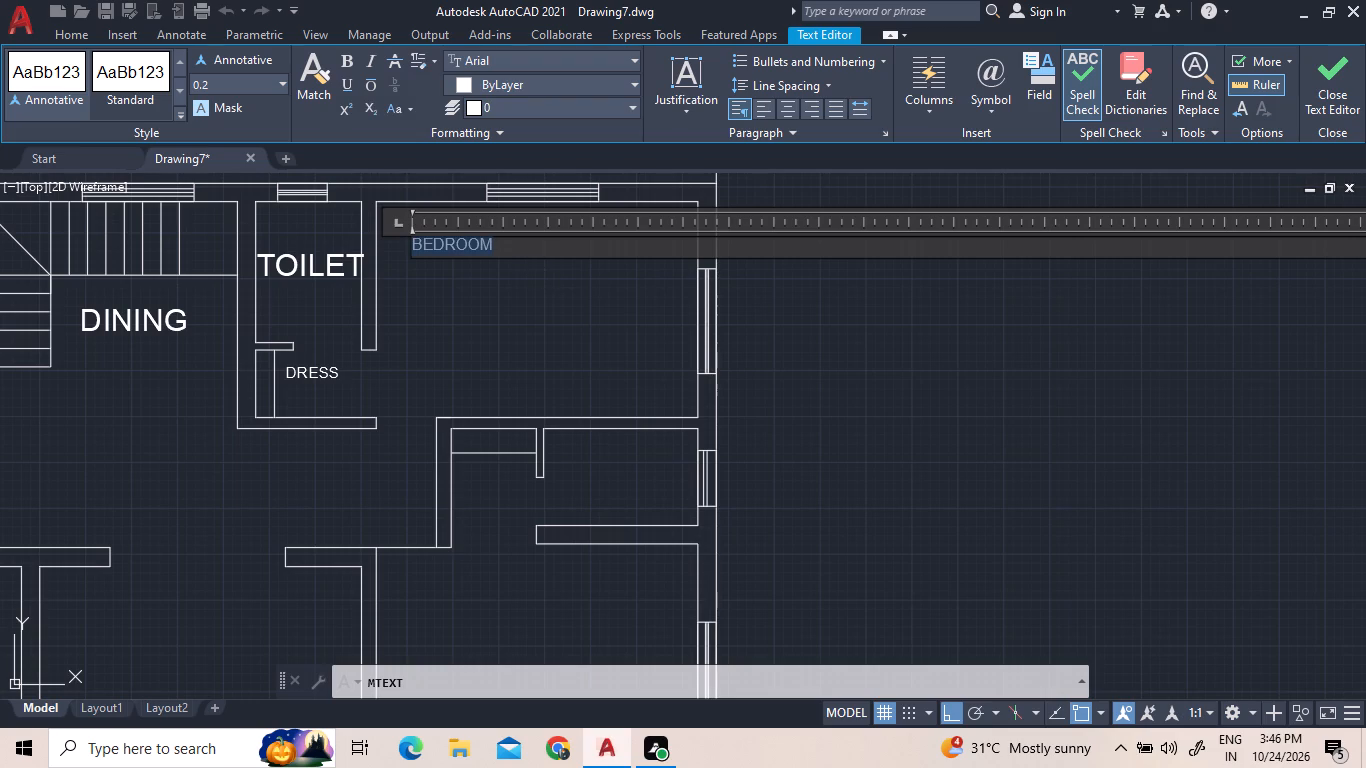
{"action": "left_click", "coordinate": [288, 79]}
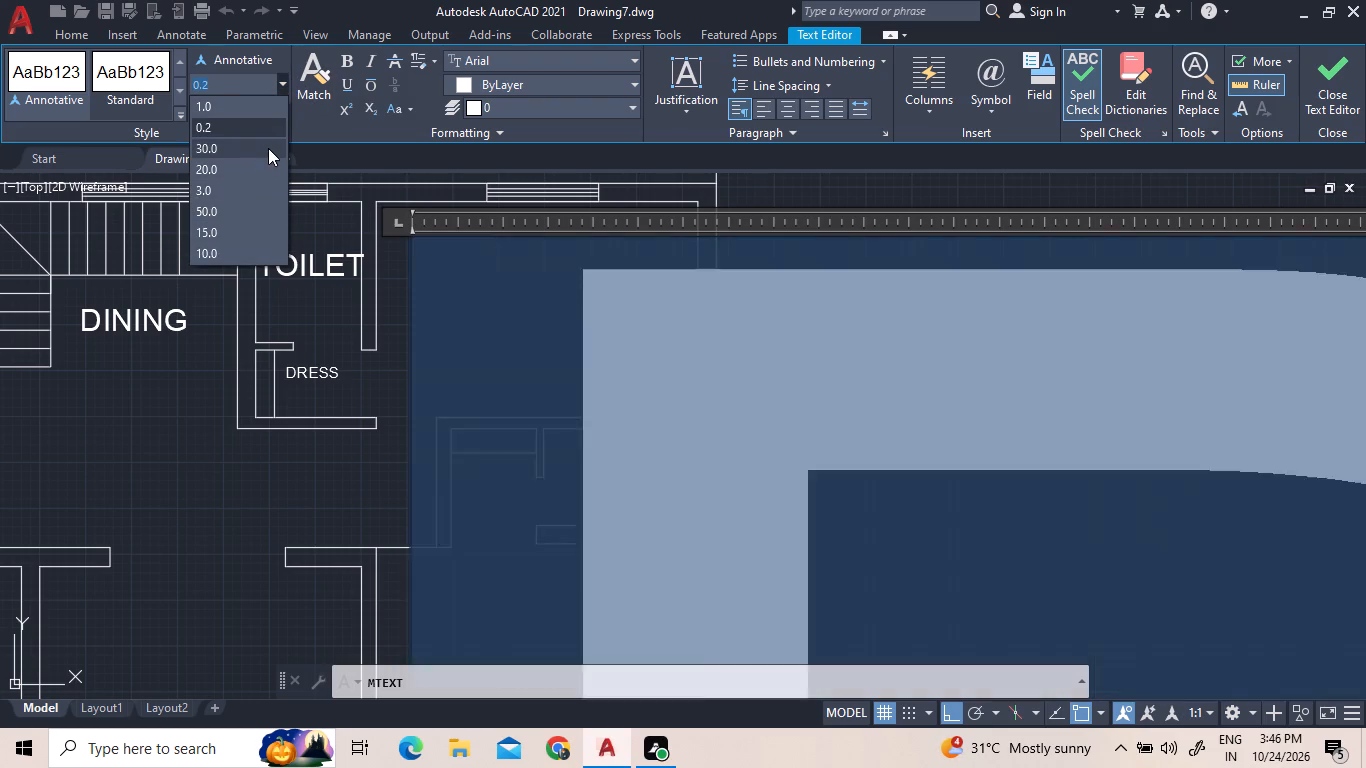
{"action": "left_click", "coordinate": [268, 148]}
{"action": "left_click", "coordinate": [396, 334]}
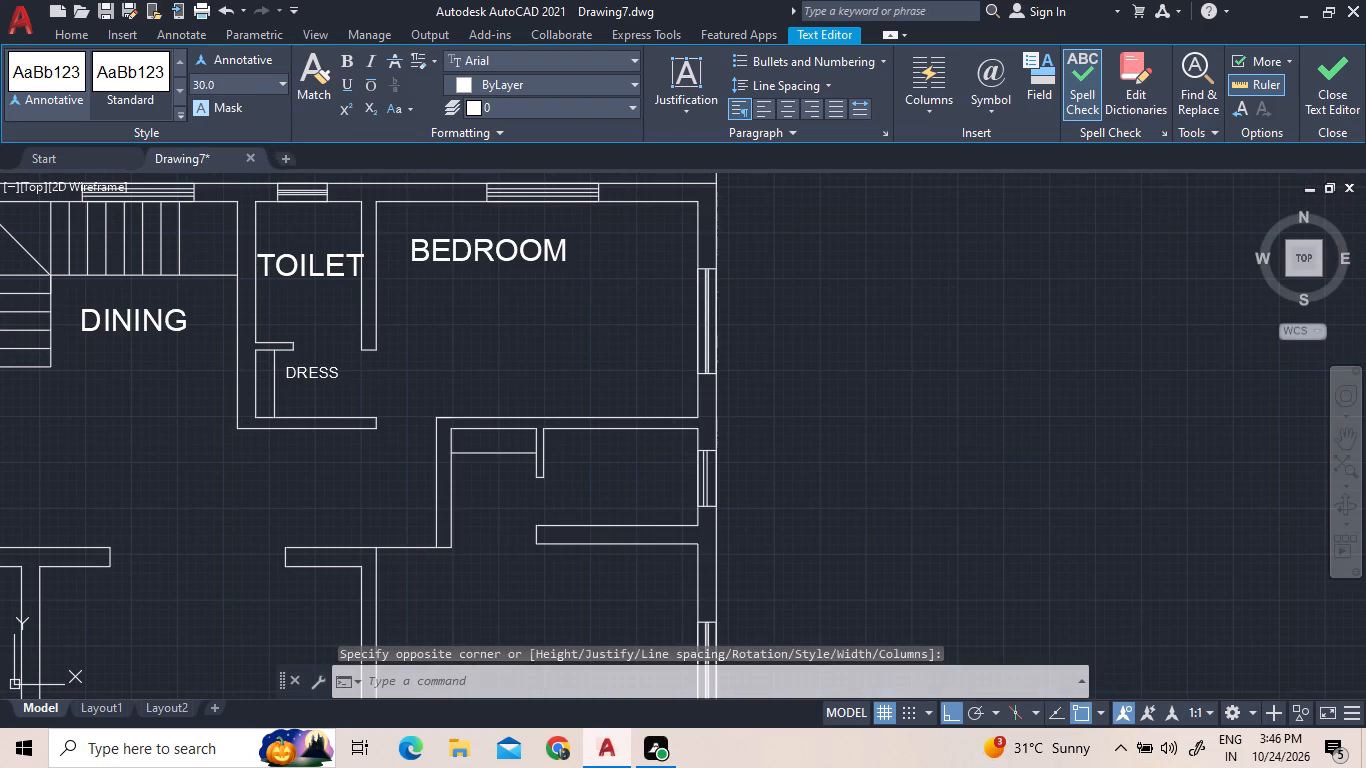
Copy the "DRESS" label into the narrow rectangular recess directly south of the northeast bedroom, turning Ortho off for free placement.
{"action": "scroll", "coordinate": [502, 322], "scroll_direction": "down", "scroll_amount": 3}
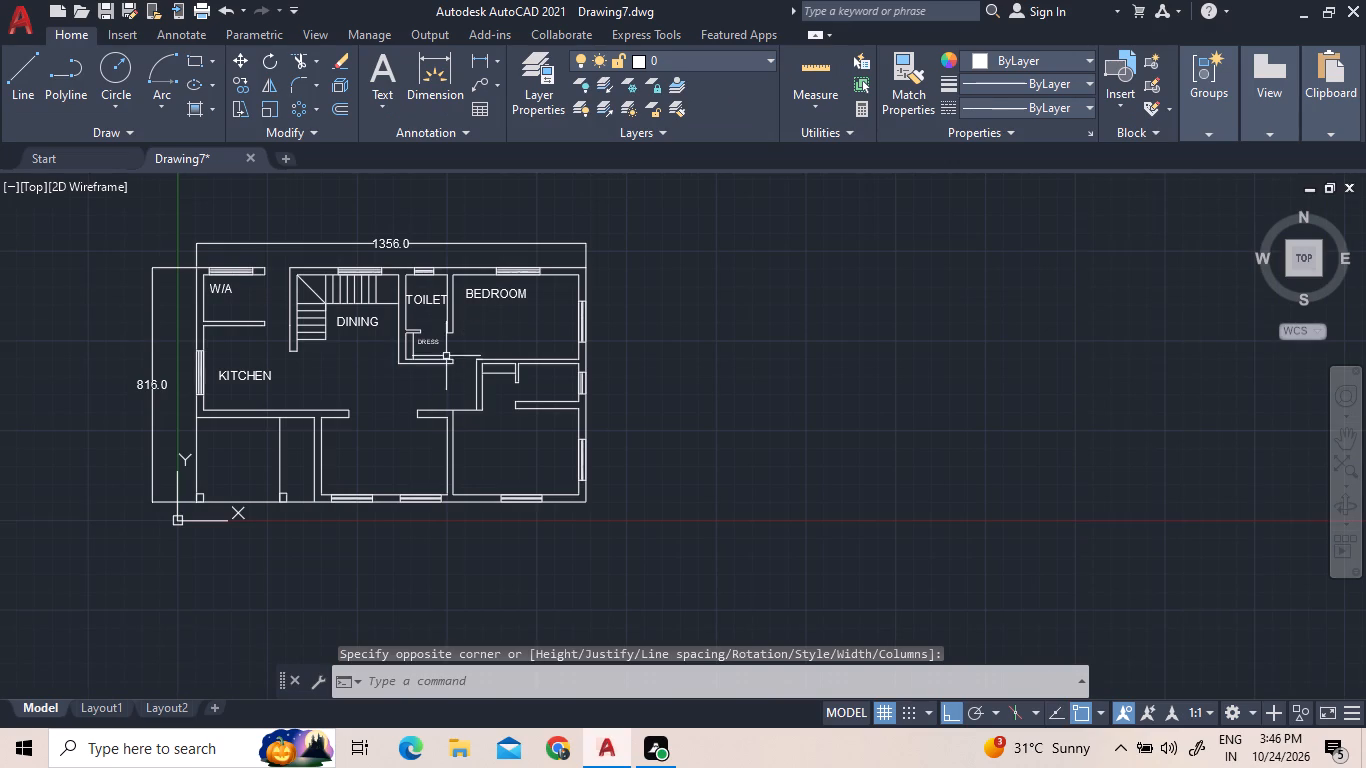
{"action": "middle_click_drag", "start_coordinate": [391, 429], "coordinate": [366, 319]}
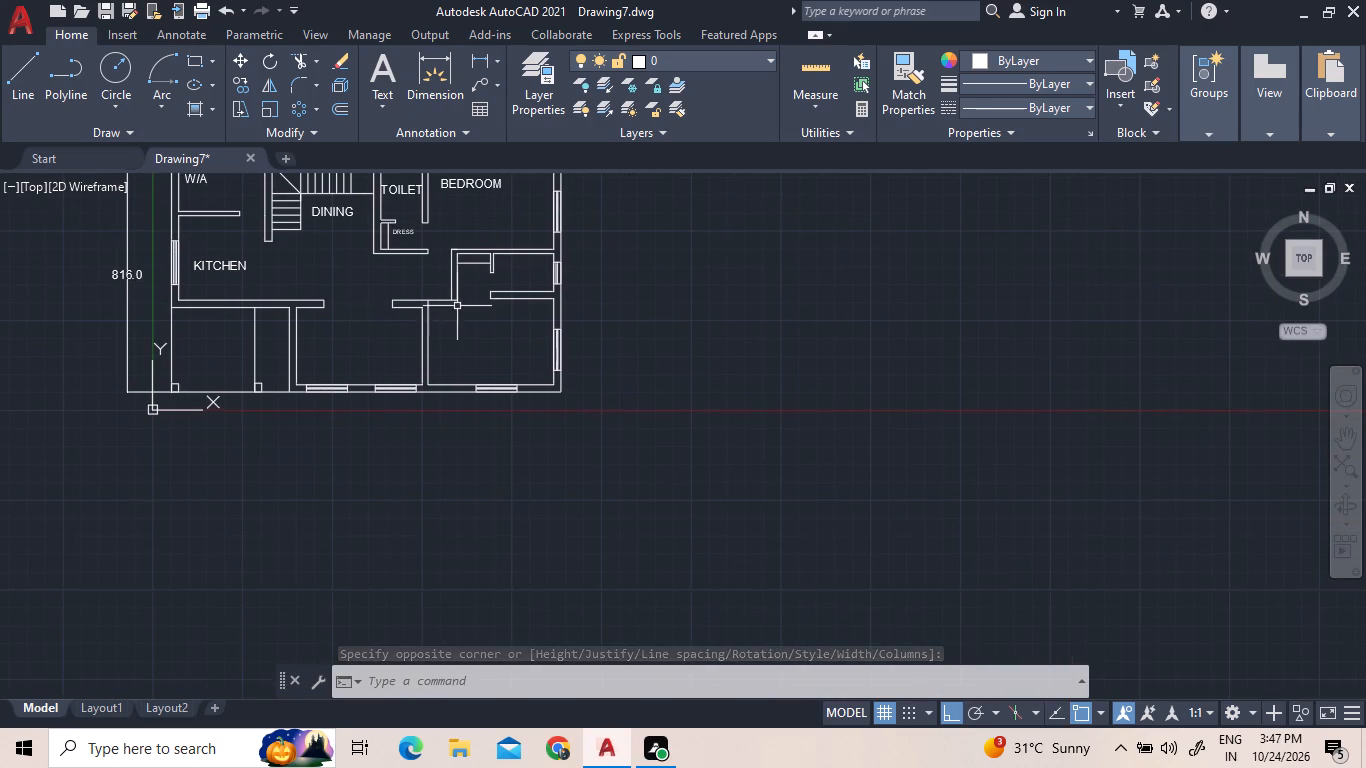
{"action": "middle_click_drag", "start_coordinate": [451, 217], "coordinate": [394, 286]}
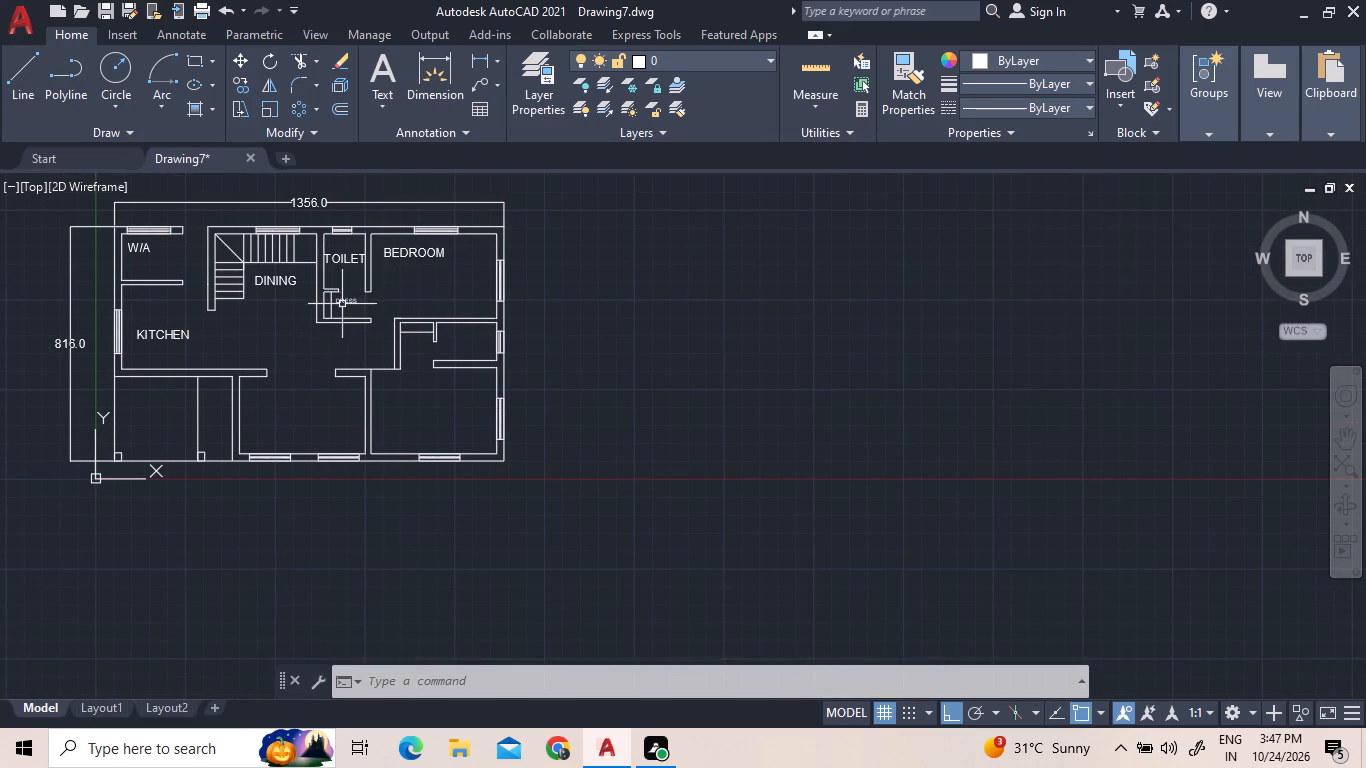
{"action": "left_click", "coordinate": [349, 302]}
{"action": "right_click", "coordinate": [450, 285]}
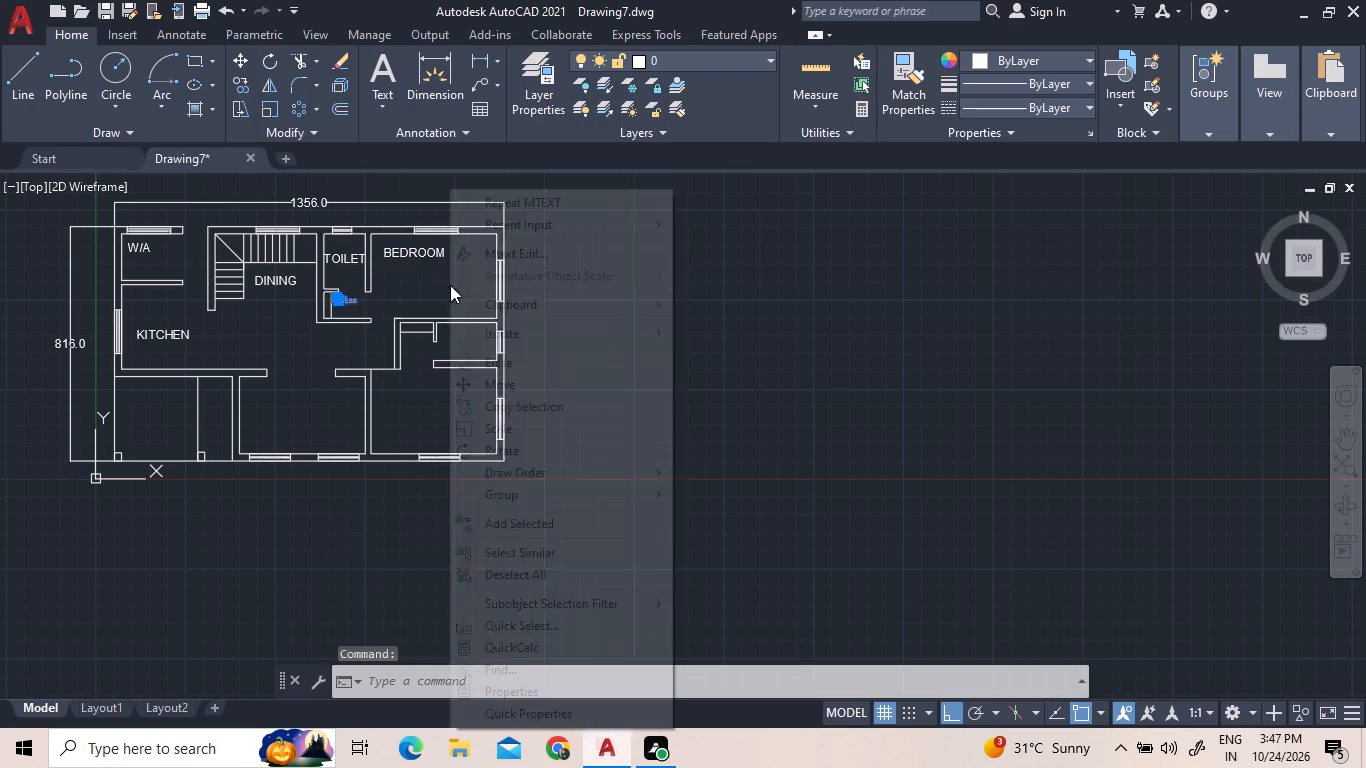
{"action": "left_click", "coordinate": [526, 409]}
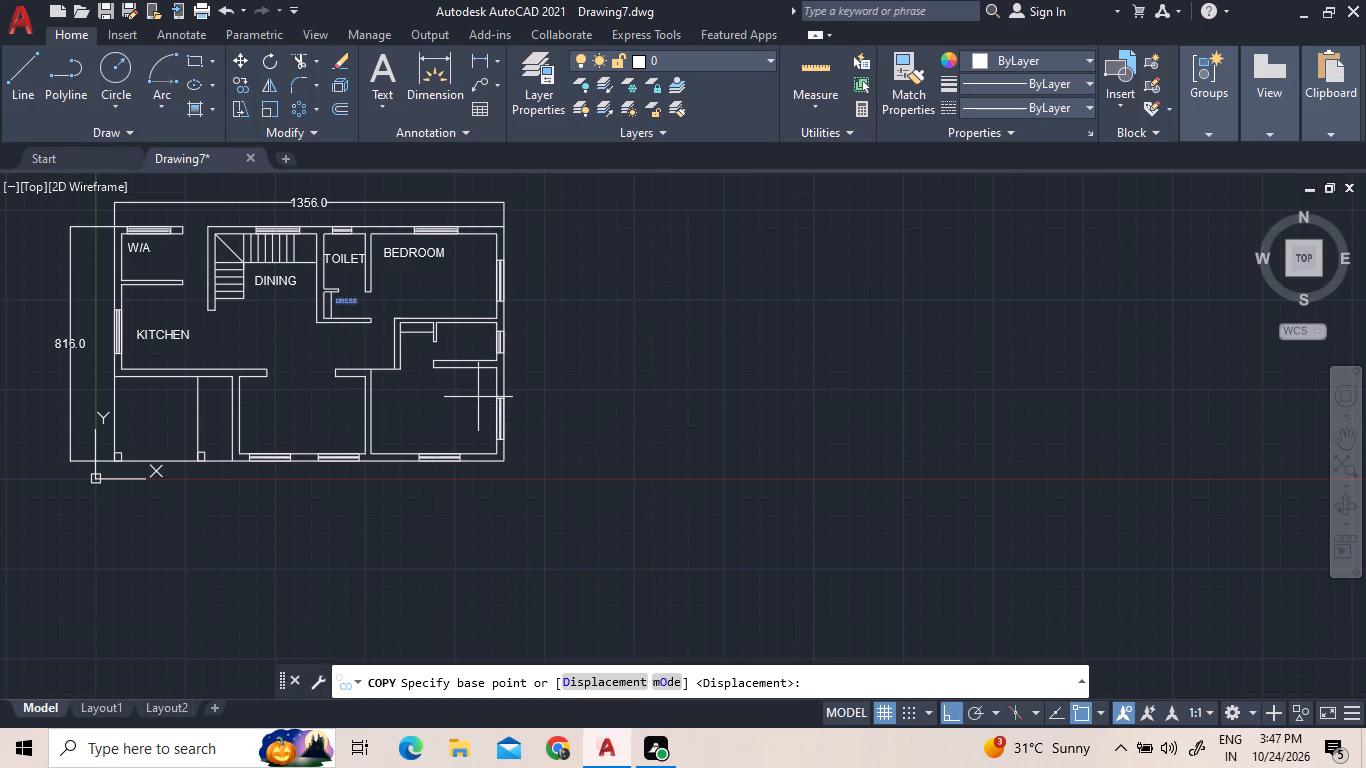
{"action": "left_click", "coordinate": [345, 301]}
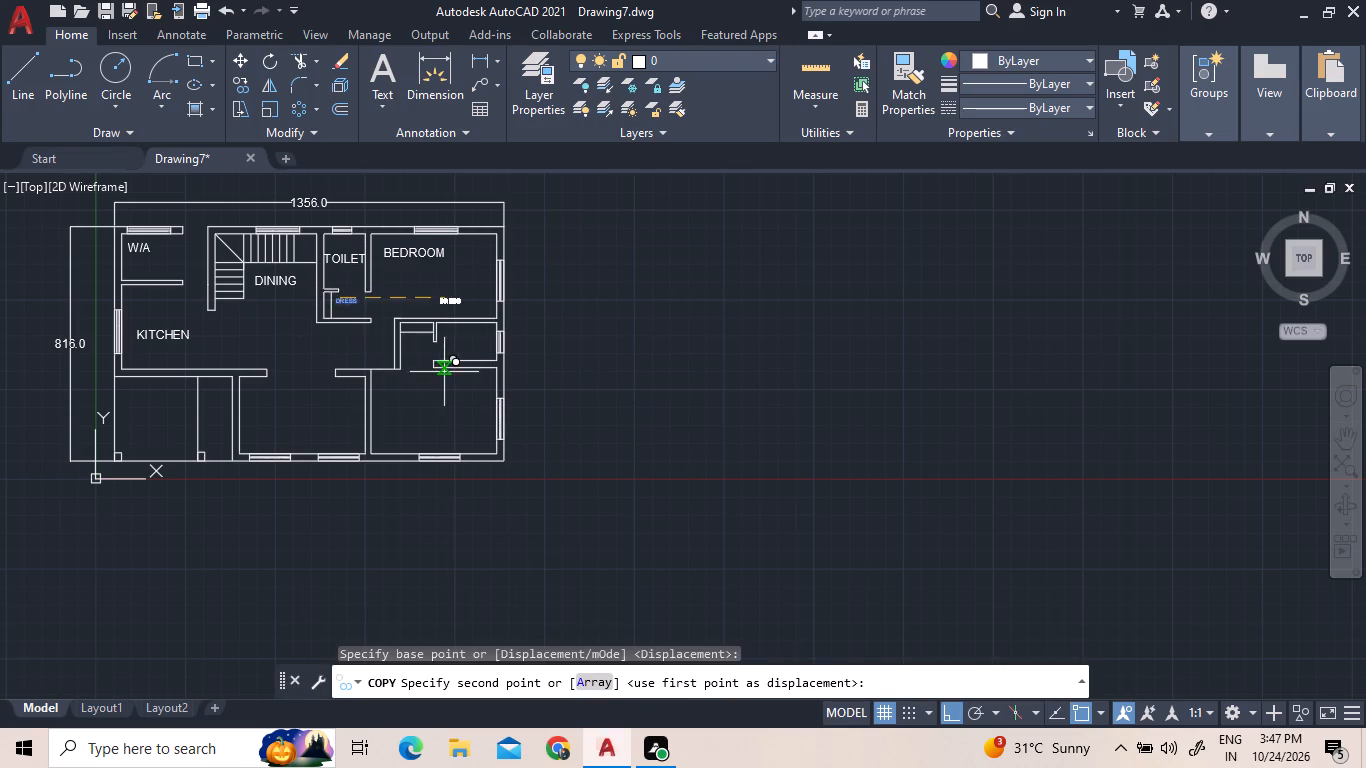
{"action": "scroll", "coordinate": [444, 369], "scroll_direction": "up", "scroll_amount": 2}
{"action": "key", "text": "F8"}
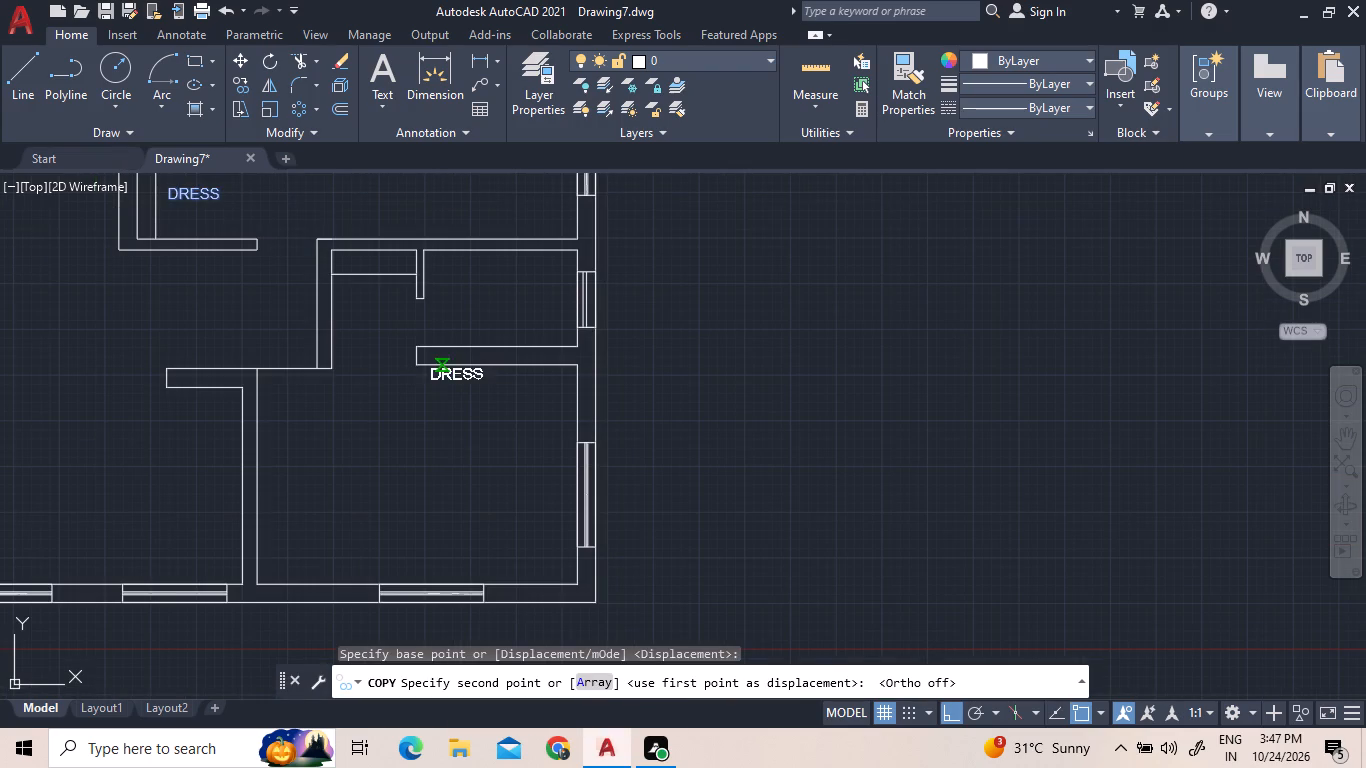
{"action": "scroll", "coordinate": [367, 260], "scroll_direction": "up", "scroll_amount": 3}
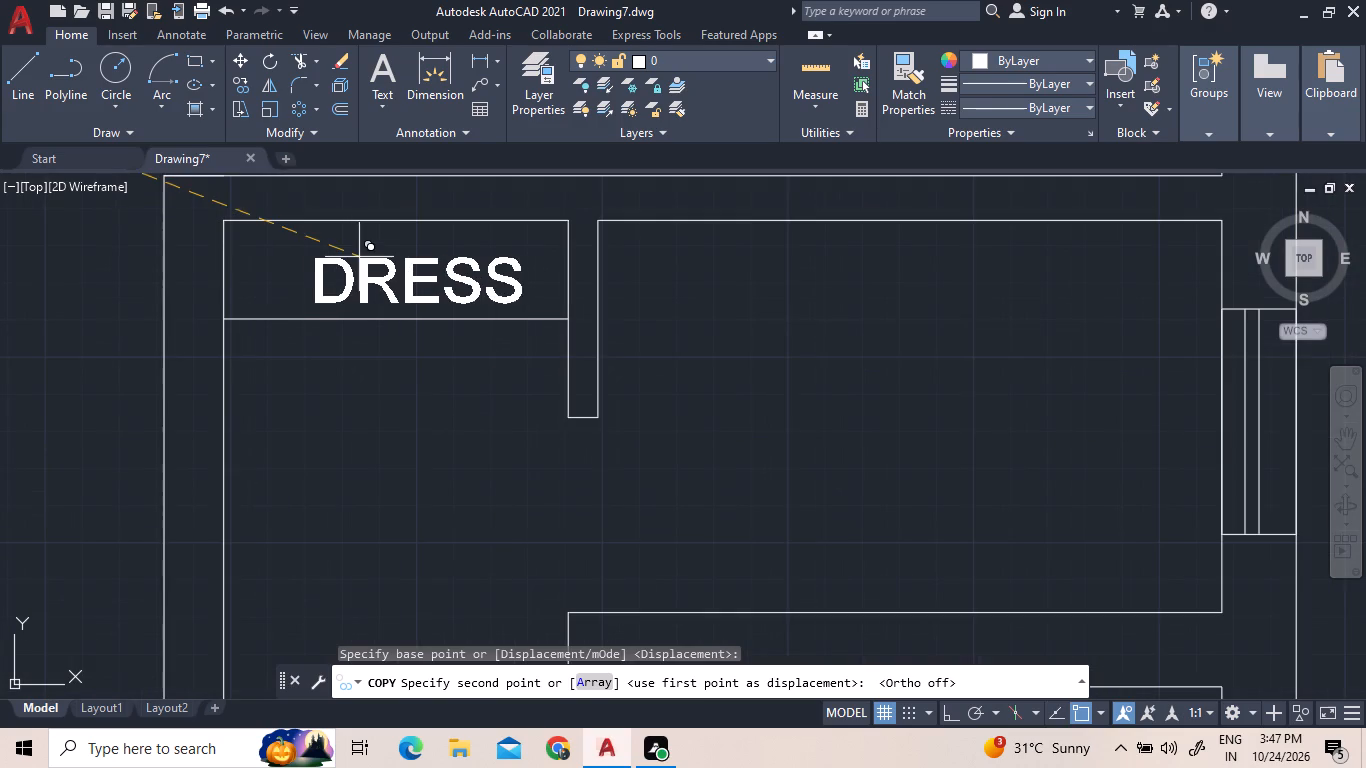
{"action": "left_click", "coordinate": [352, 253]}
{"action": "scroll", "coordinate": [363, 381], "scroll_direction": "down", "scroll_amount": 5}
{"action": "right_click", "coordinate": [271, 220]}
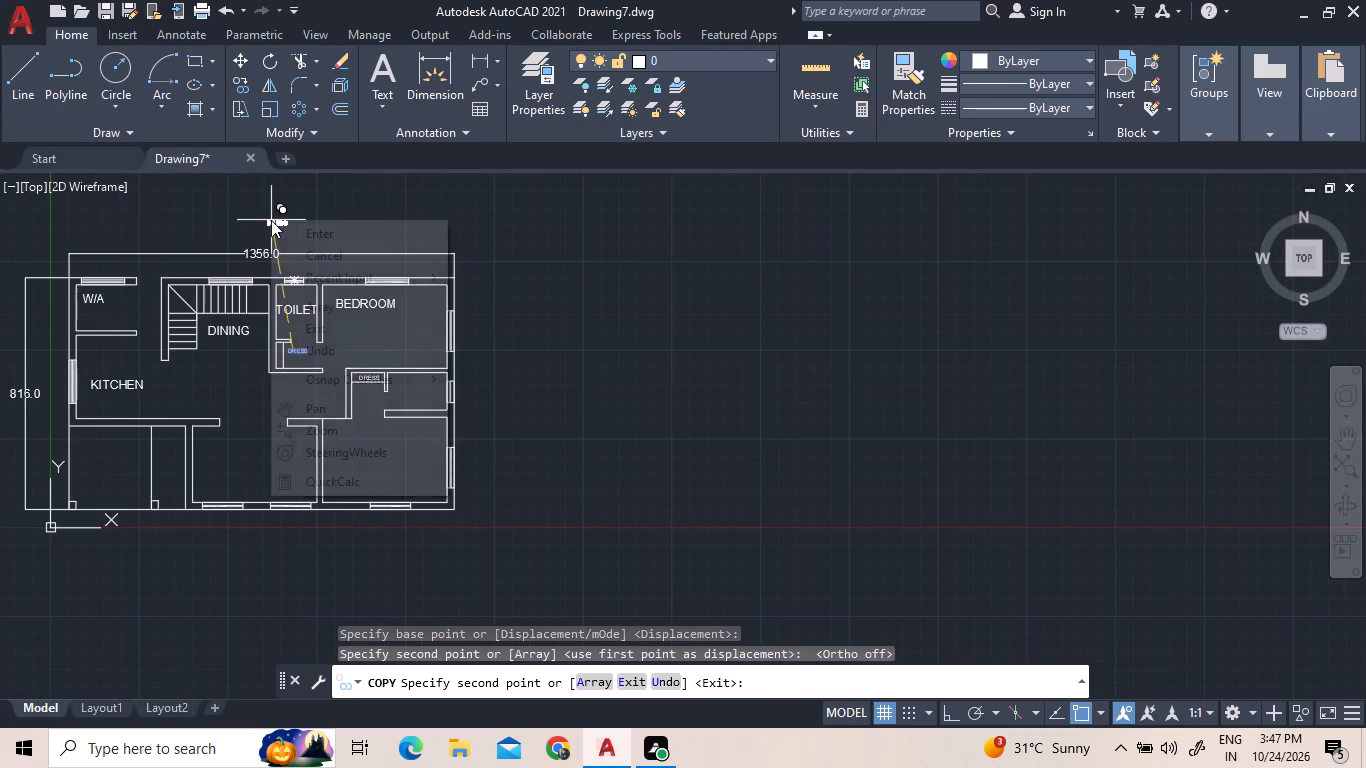
{"action": "left_click", "coordinate": [275, 223]}
Copy the "TOILET" label into the small room on the east side, between the northeast bedroom and the southeast room.
{"action": "left_click", "coordinate": [296, 311]}
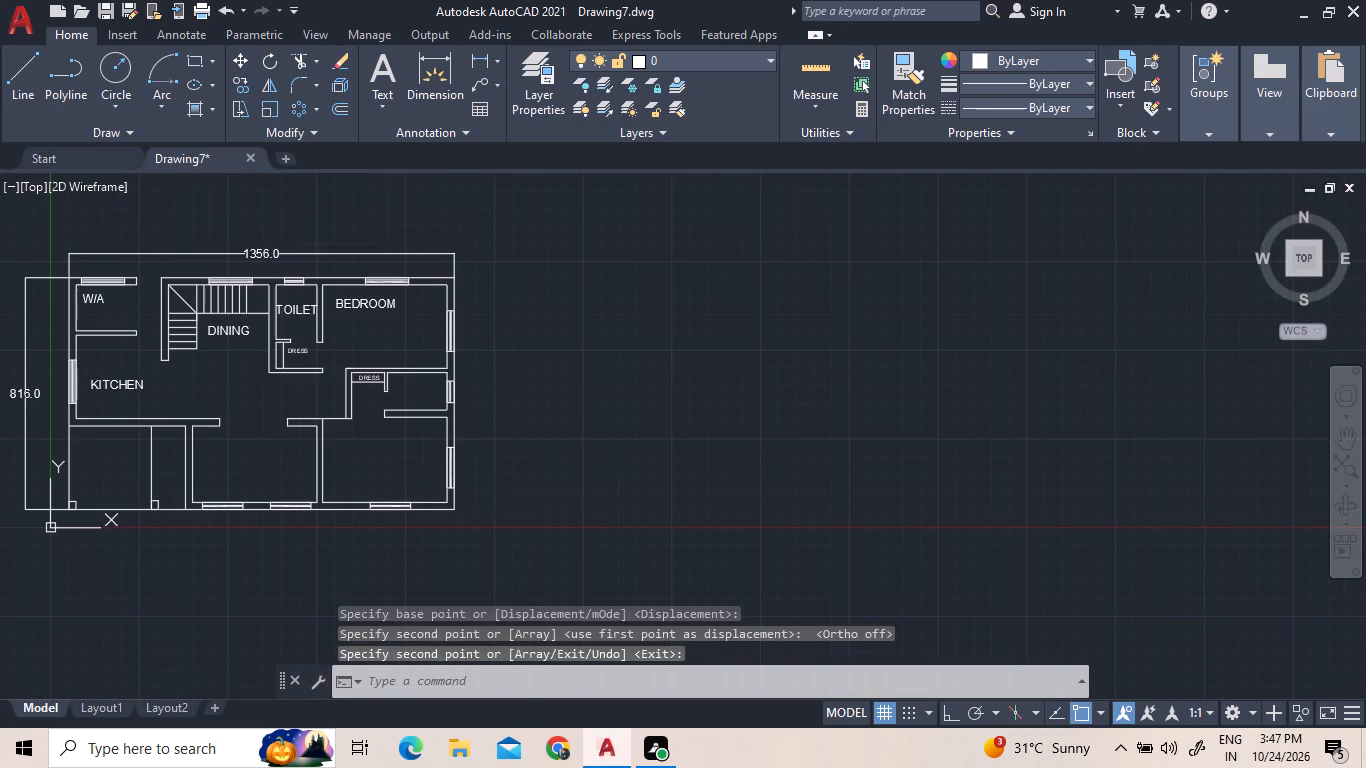
{"action": "right_click", "coordinate": [304, 311]}
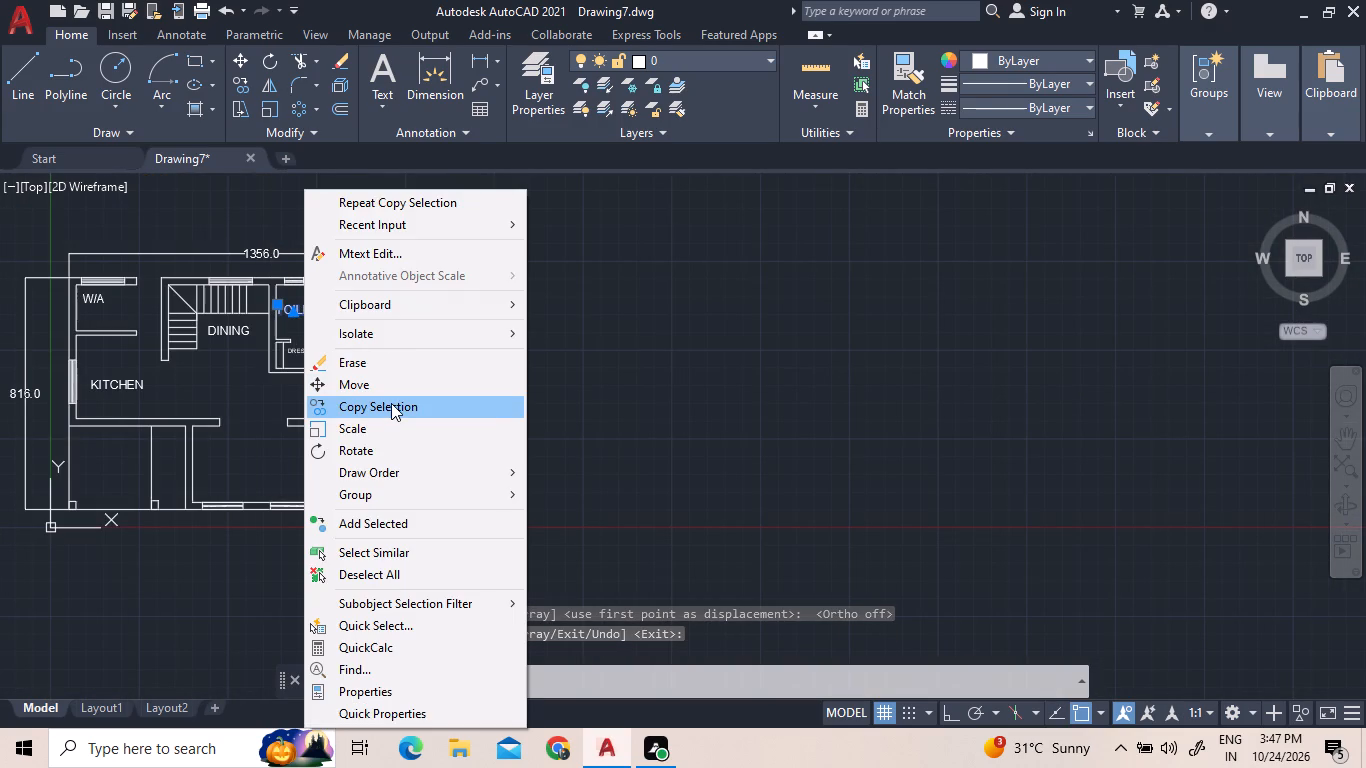
{"action": "left_click", "coordinate": [391, 403]}
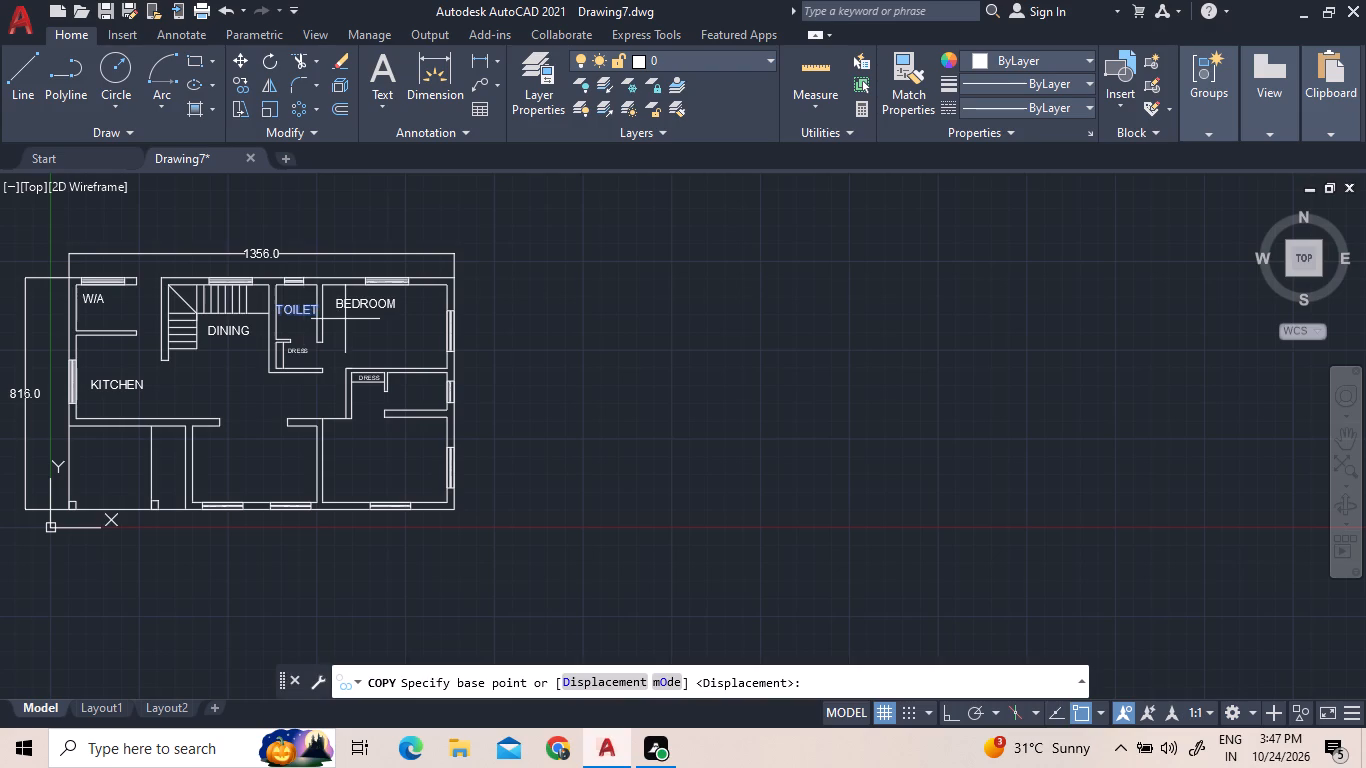
{"action": "left_click", "coordinate": [301, 302]}
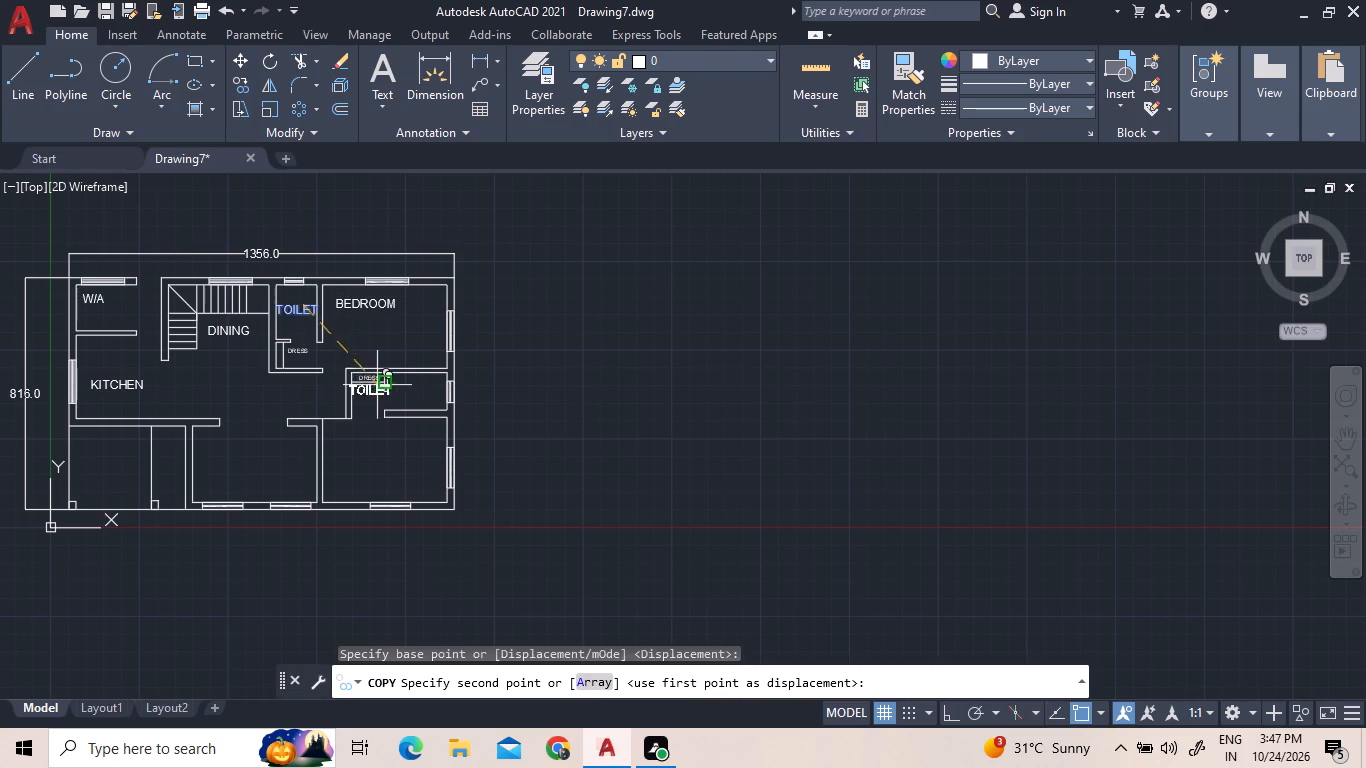
{"action": "scroll", "coordinate": [439, 390], "scroll_direction": "up", "scroll_amount": 2}
{"action": "left_click", "coordinate": [412, 376]}
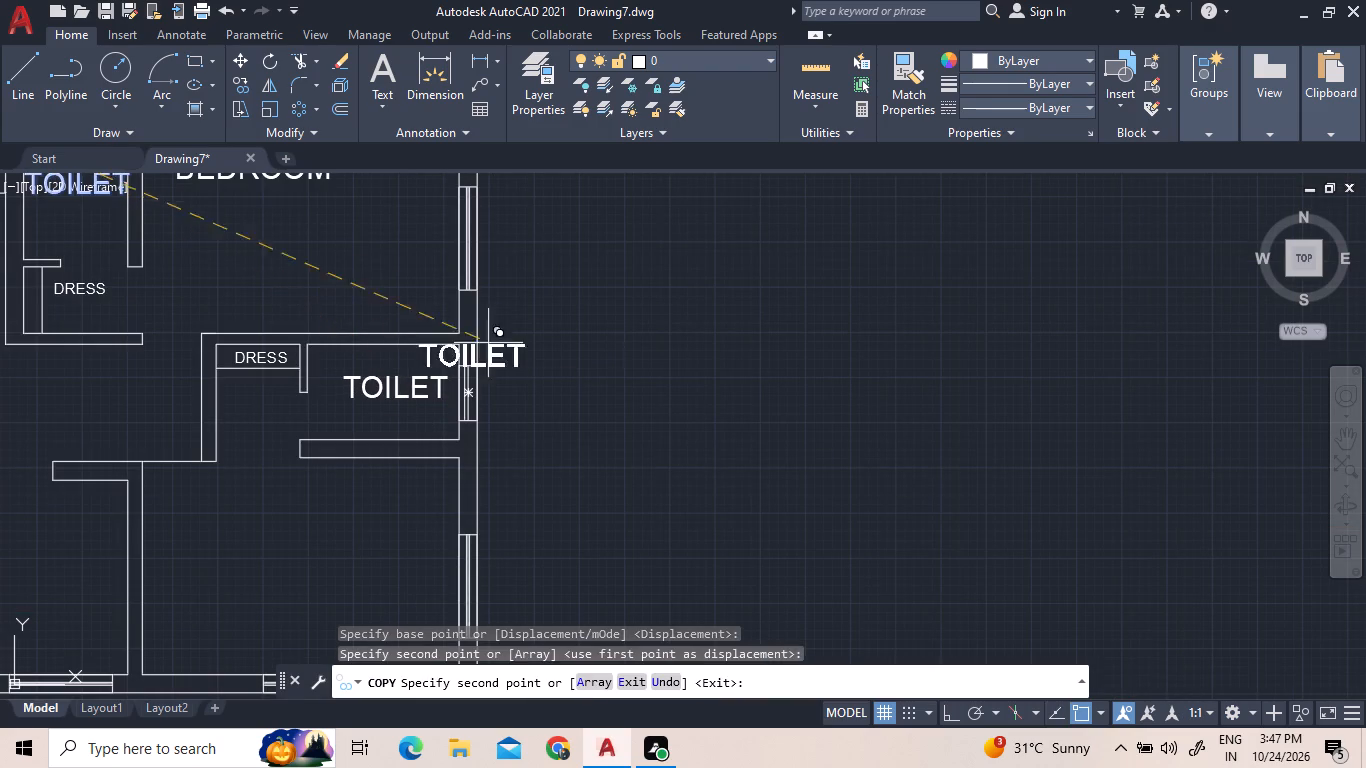
{"action": "right_click", "coordinate": [777, 371]}
{"action": "left_click", "coordinate": [788, 381]}
Copy the "BEDROOM" label into the middle of the southeast room.
{"action": "scroll", "coordinate": [879, 325], "scroll_direction": "down", "scroll_amount": 1}
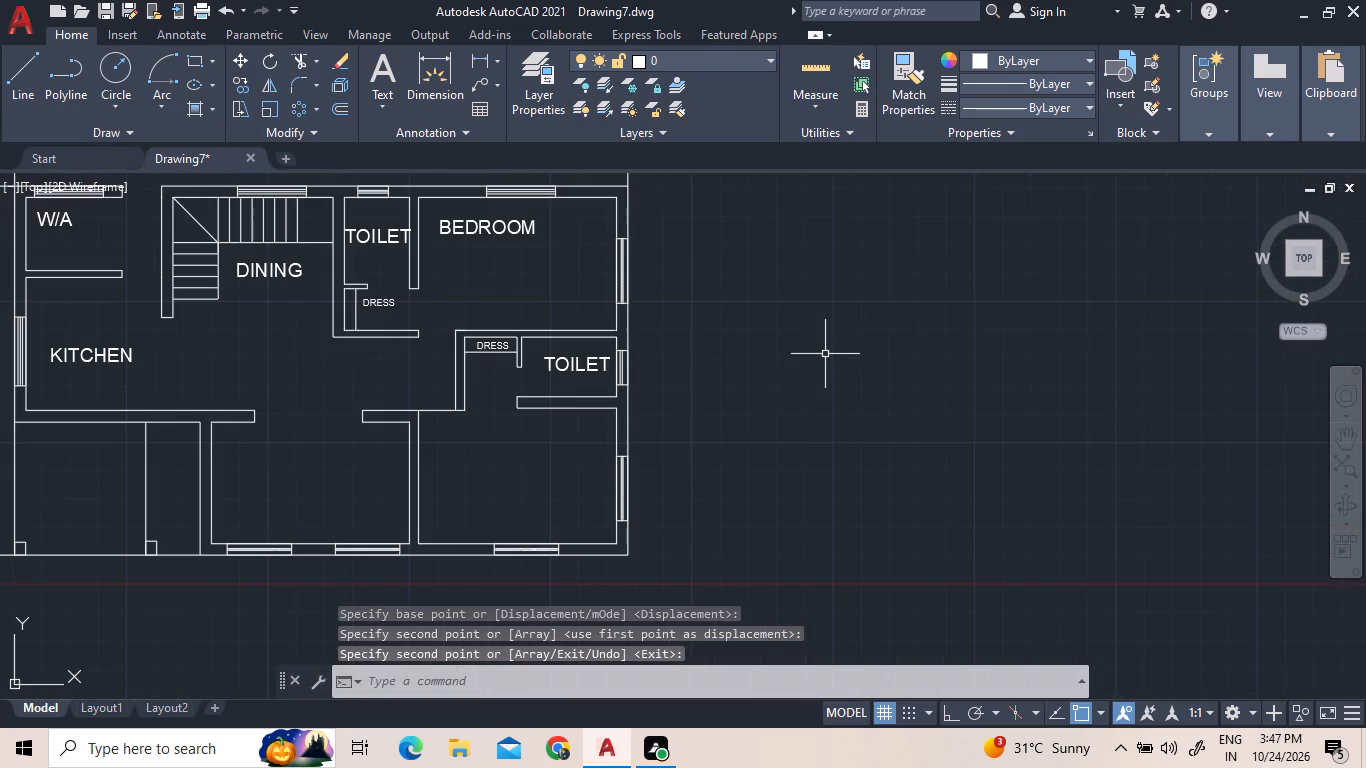
{"action": "left_click", "coordinate": [485, 230]}
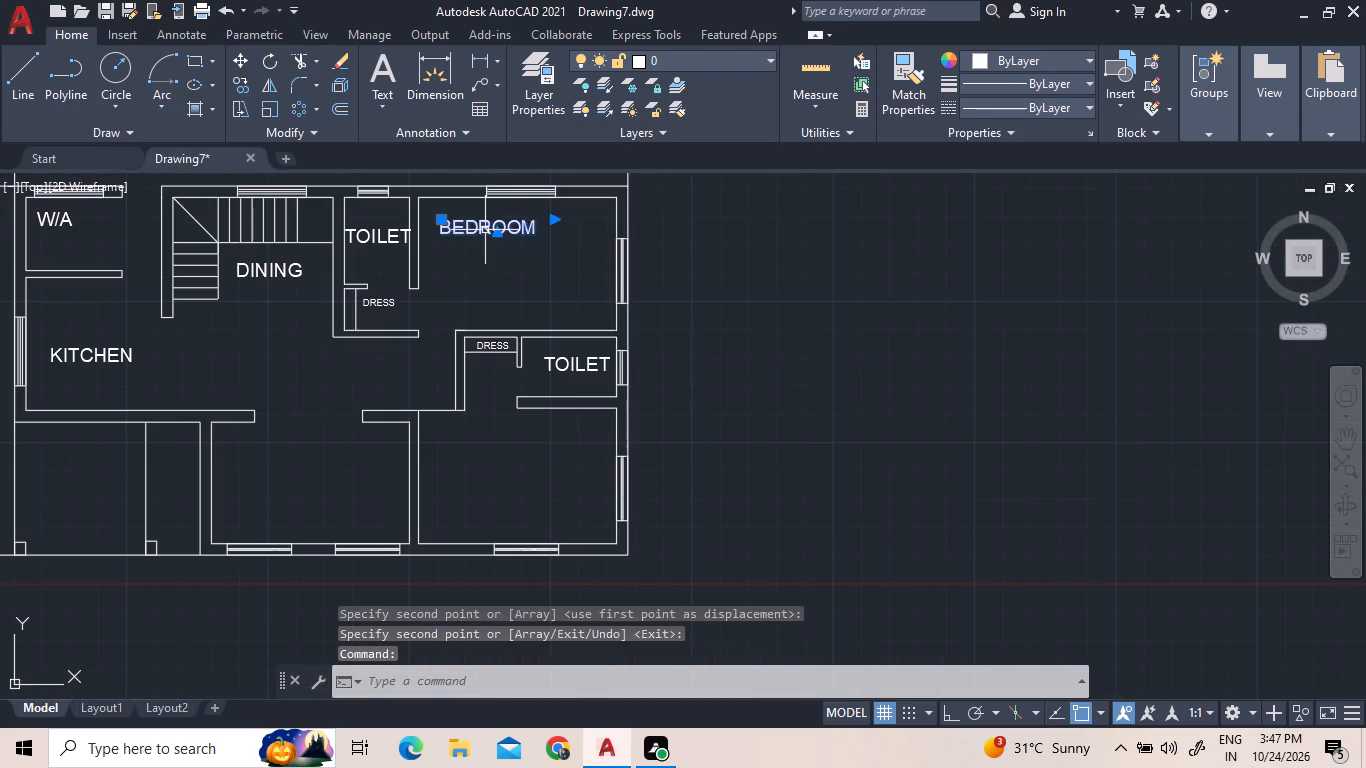
{"action": "right_click", "coordinate": [507, 282]}
{"action": "left_click", "coordinate": [591, 403]}
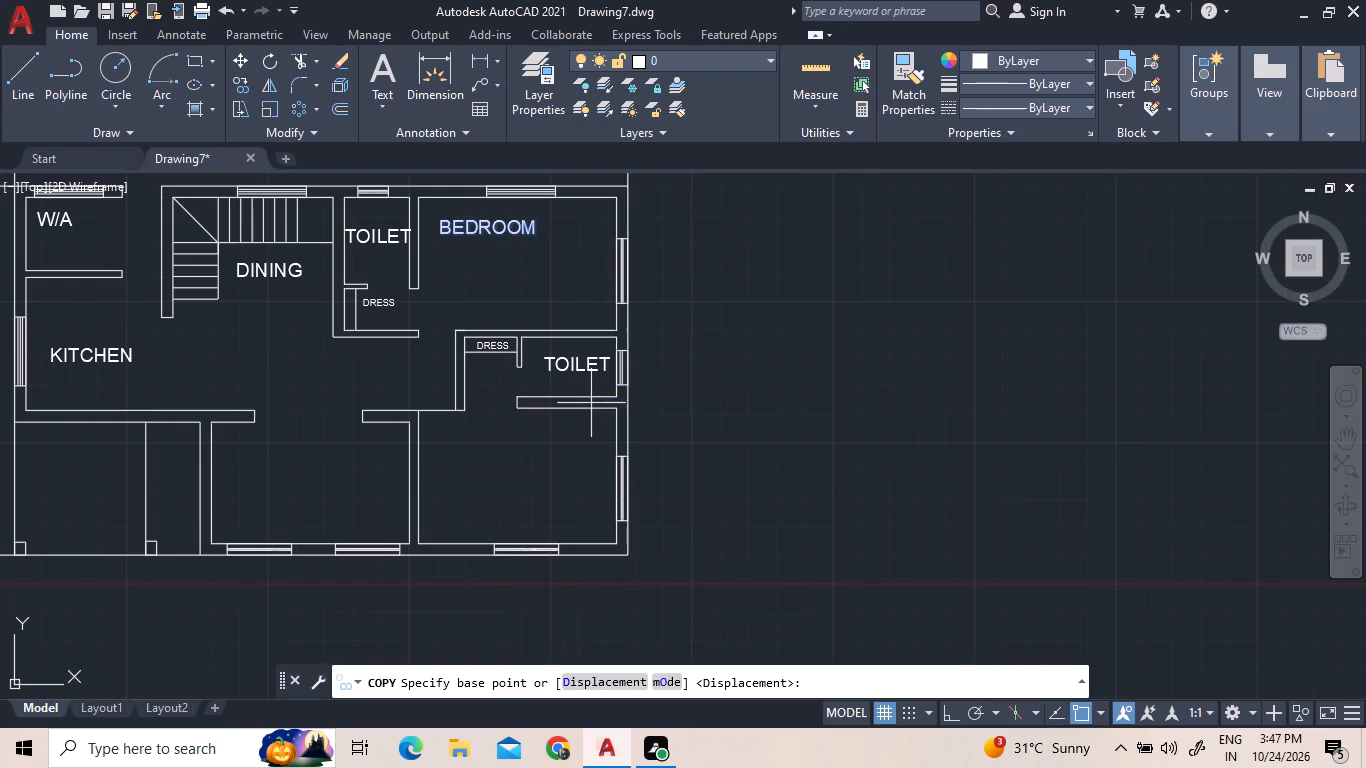
{"action": "left_click", "coordinate": [488, 221]}
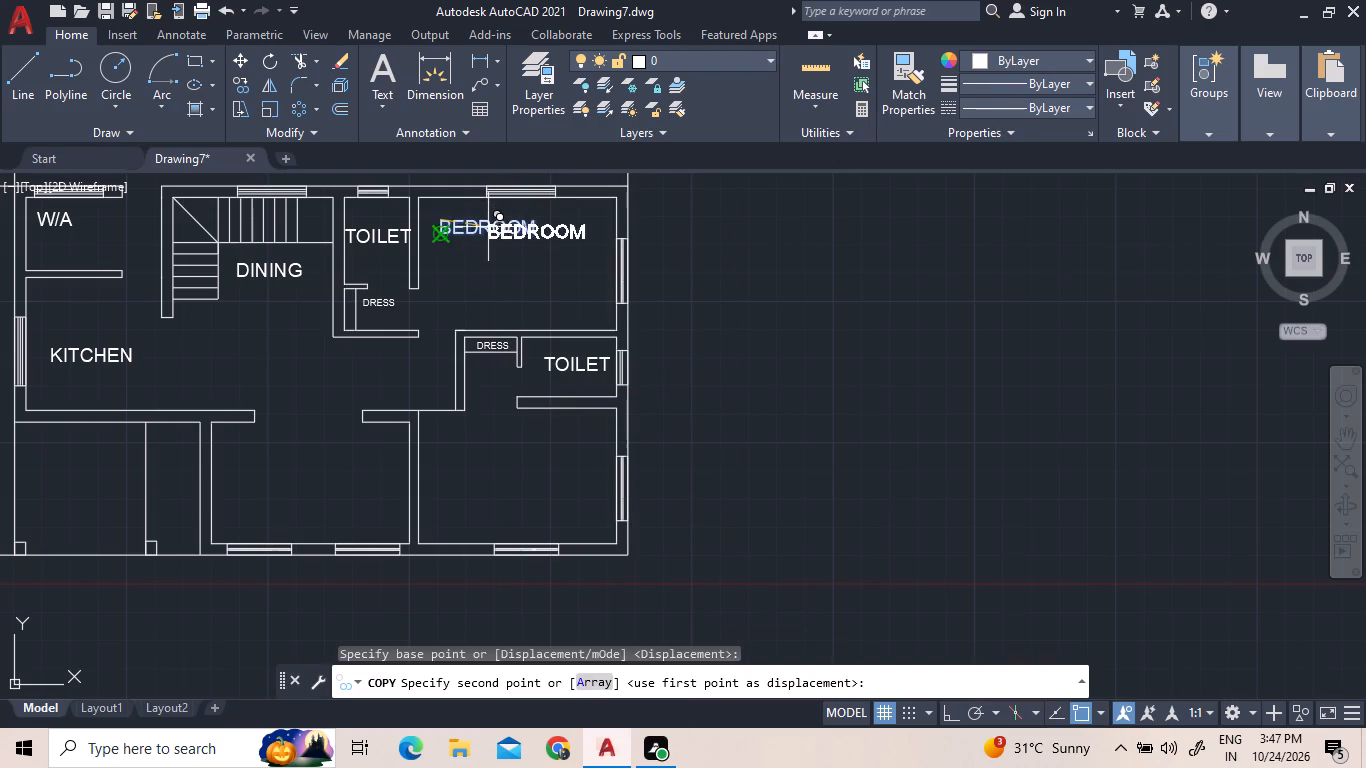
{"action": "left_click", "coordinate": [463, 460]}
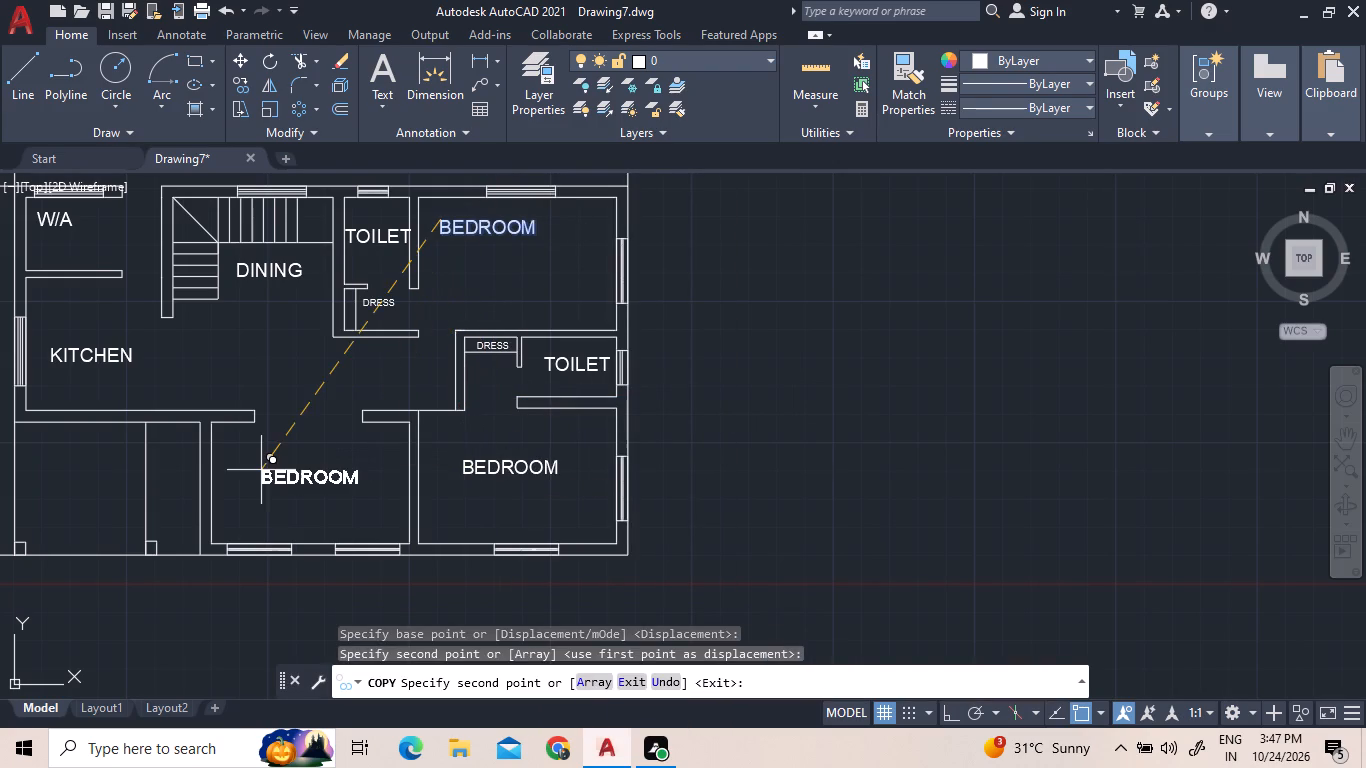
{"action": "scroll", "coordinate": [287, 454], "scroll_direction": "down", "scroll_amount": 2}
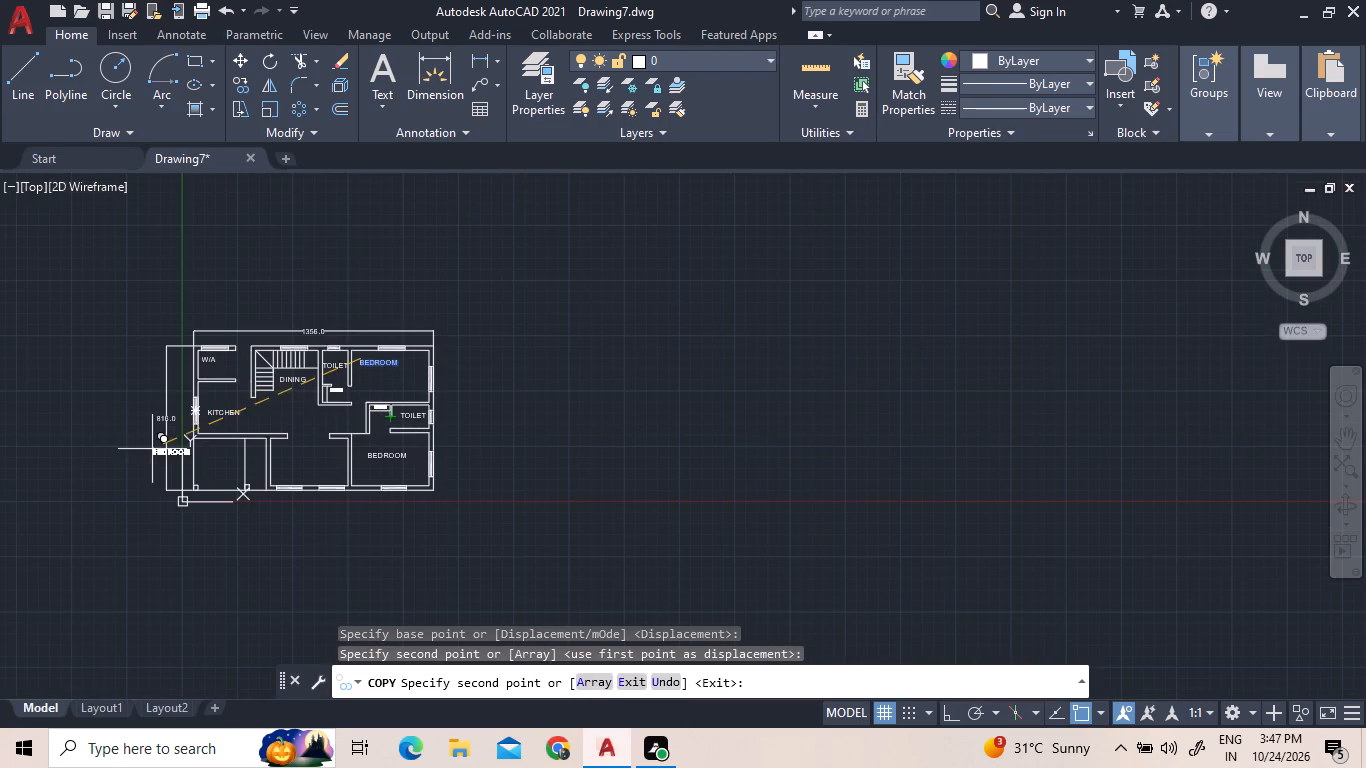
{"action": "right_click", "coordinate": [555, 333]}
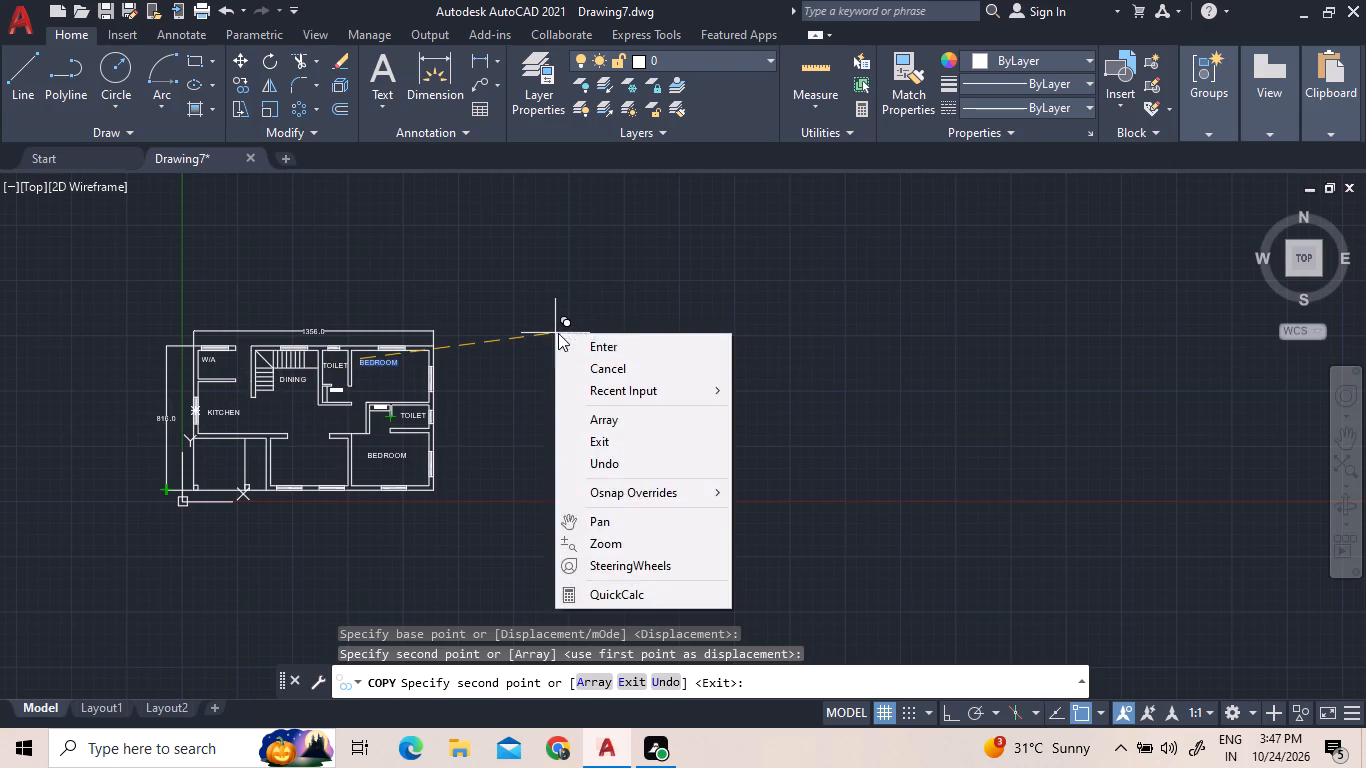
{"action": "left_click", "coordinate": [568, 344]}
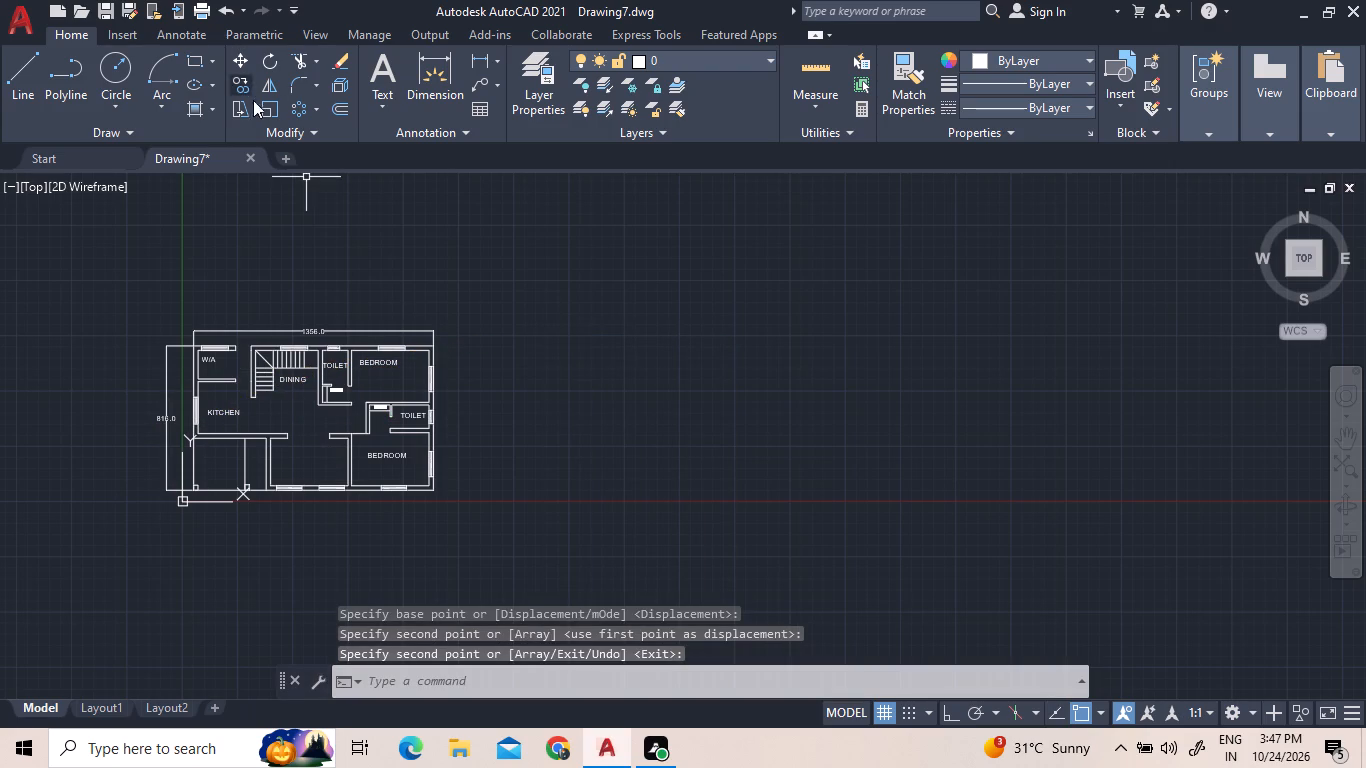
Place multiline text reading "LIVING" at height 30 in the room directly west of the southeast bedroom.
{"action": "left_click", "coordinate": [386, 68]}
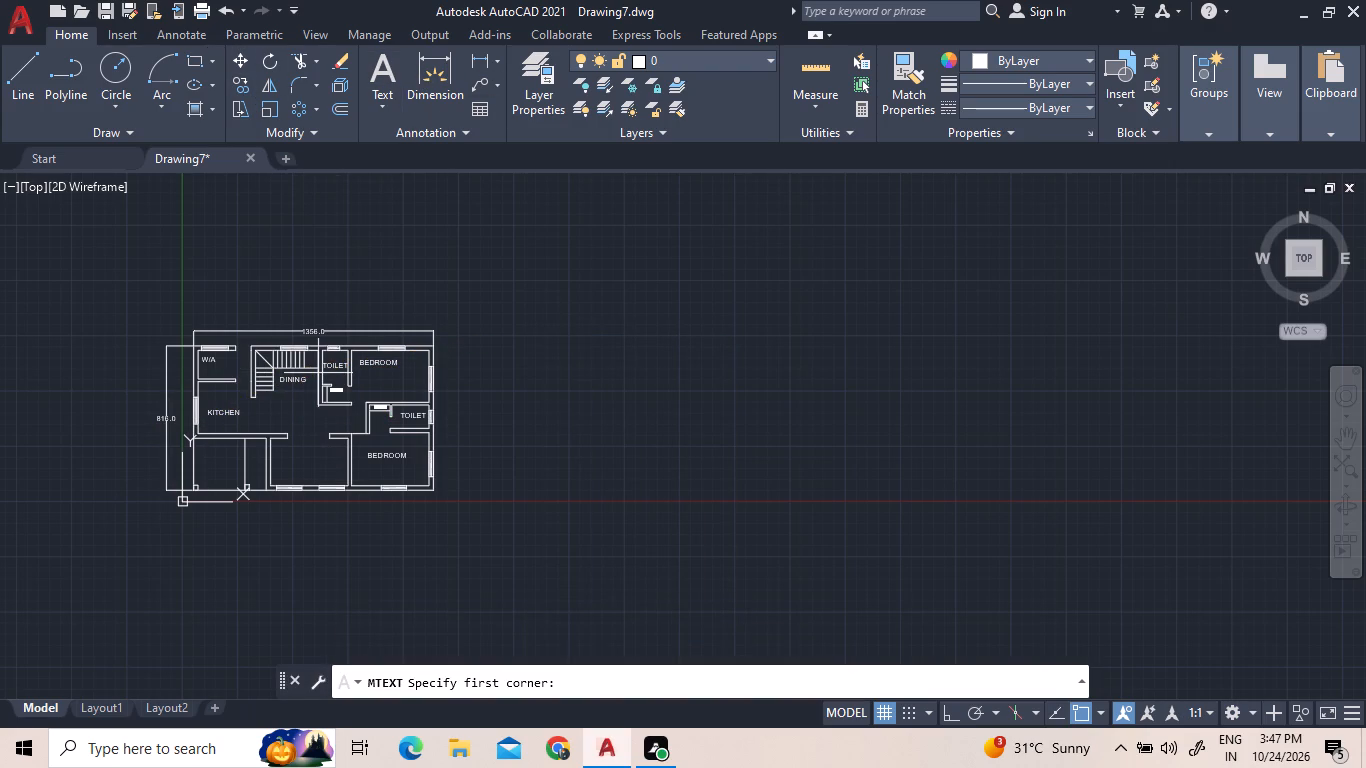
{"action": "left_click", "coordinate": [280, 450]}
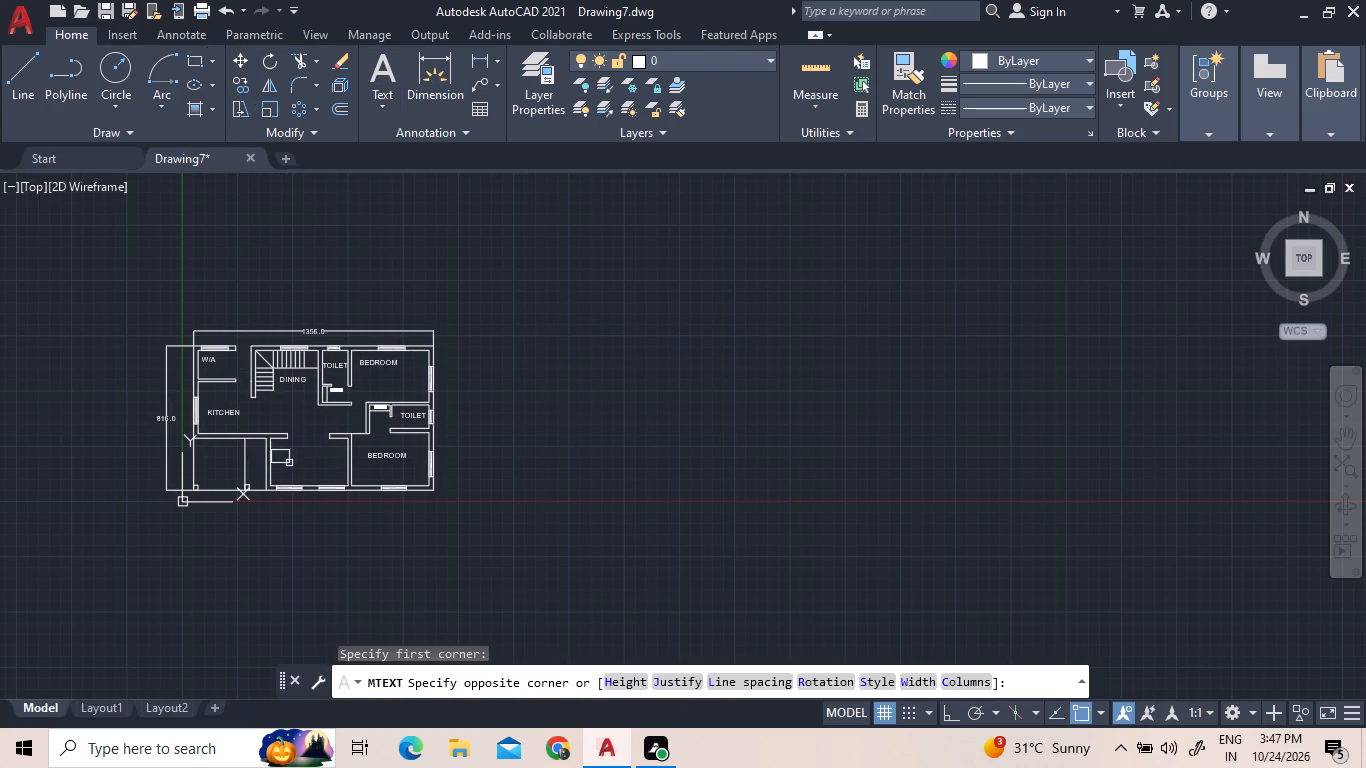
{"action": "left_click", "coordinate": [333, 475]}
{"action": "type", "text": "LIVING"}
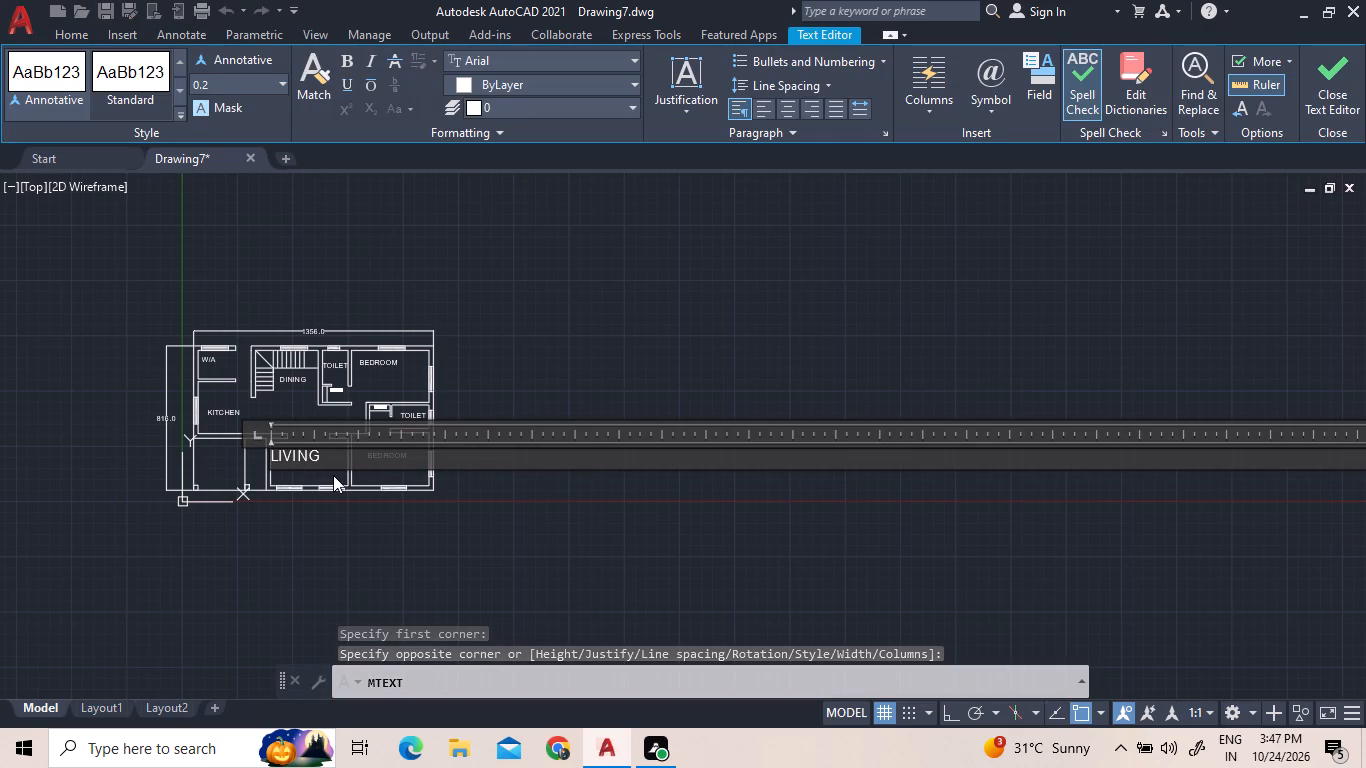
{"action": "double_click", "coordinate": [349, 456]}
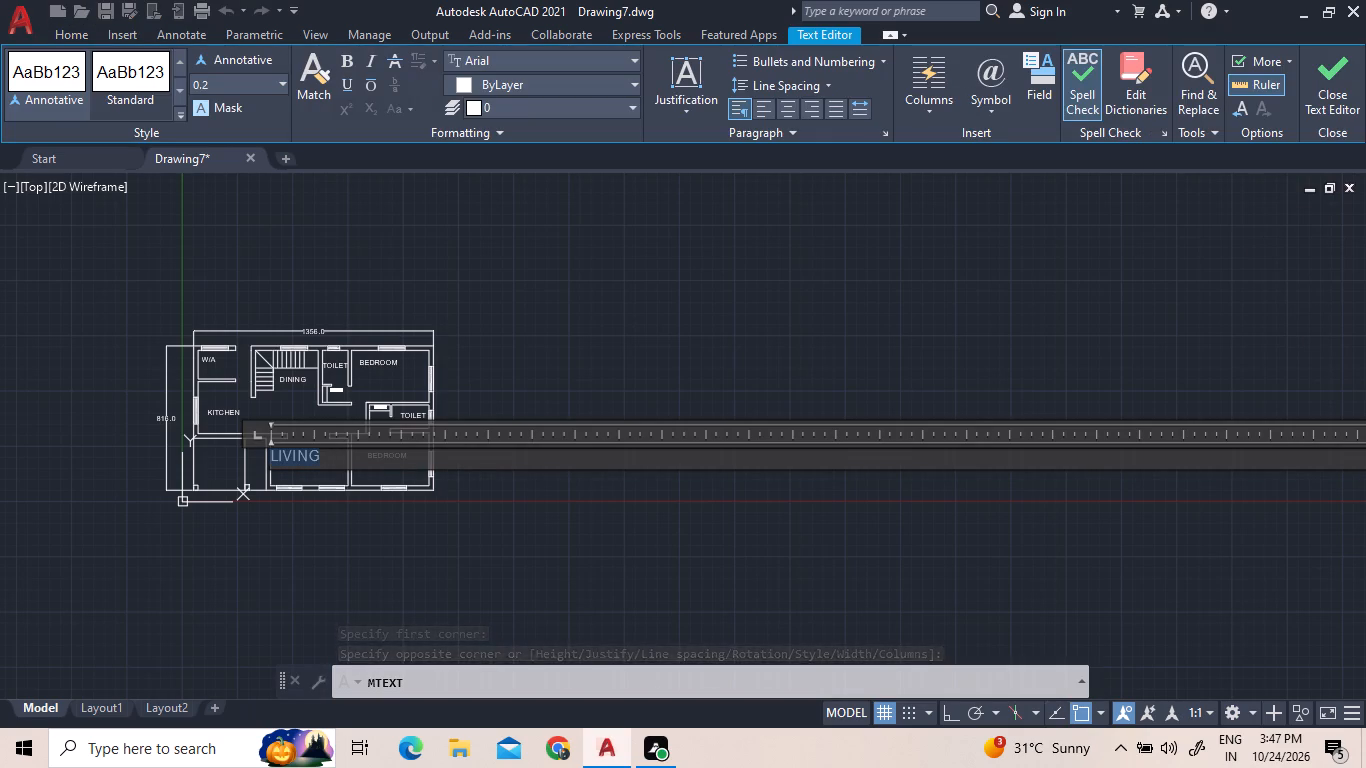
{"action": "left_click", "coordinate": [279, 87]}
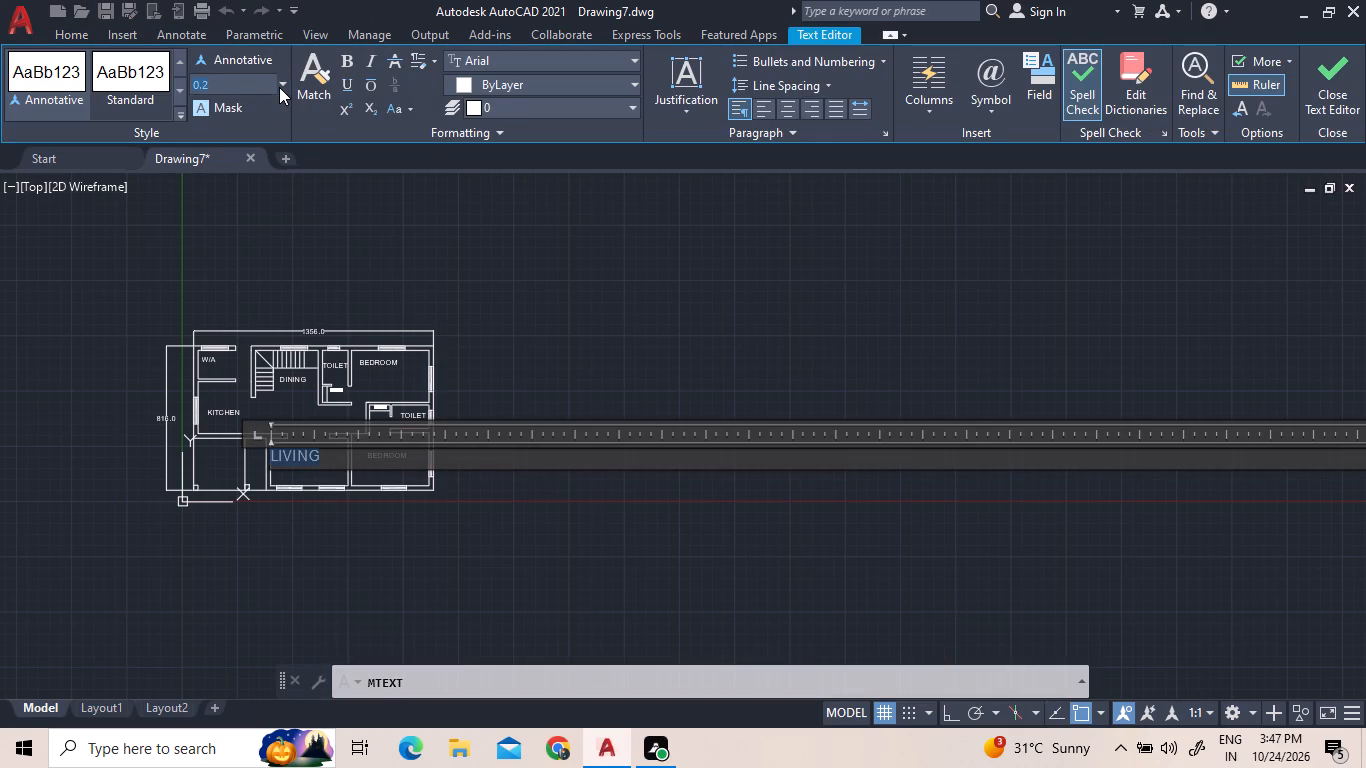
{"action": "left_click", "coordinate": [250, 149]}
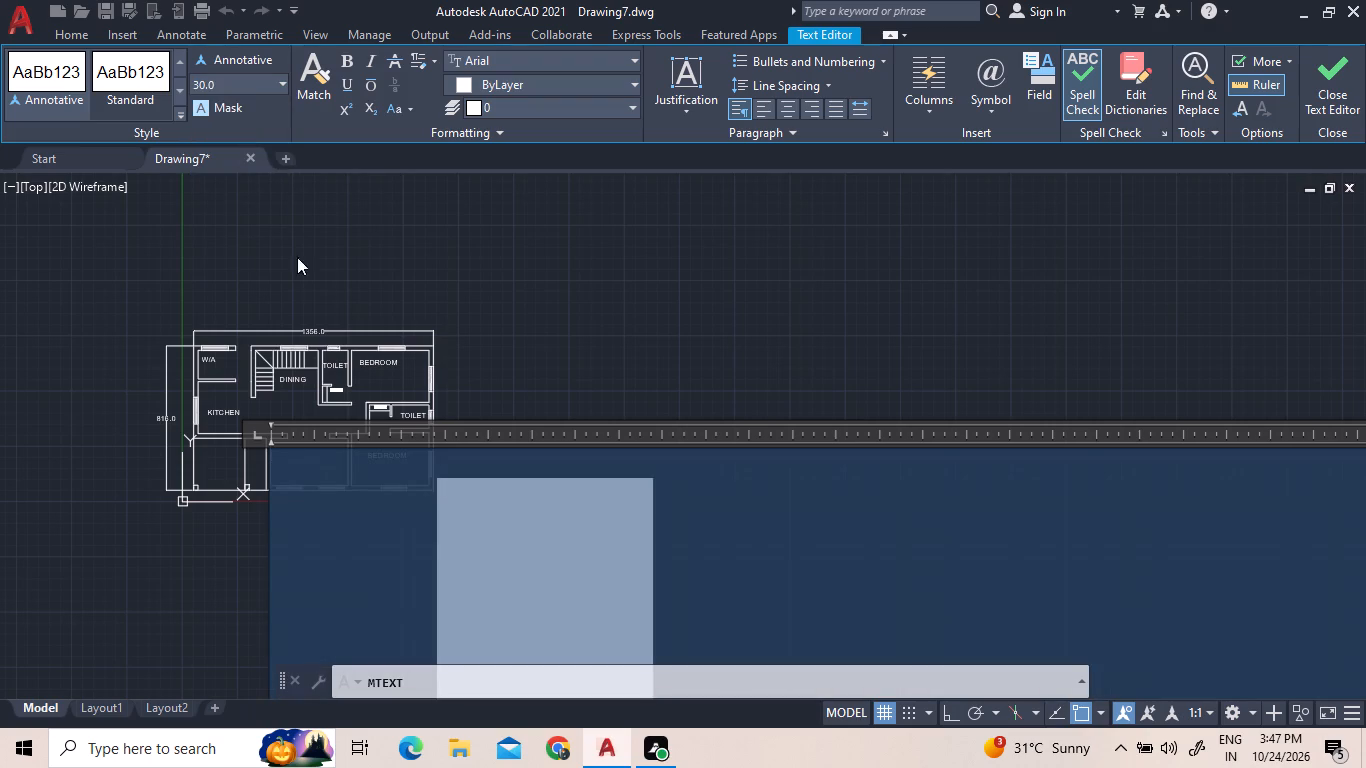
{"action": "left_click", "coordinate": [314, 274]}
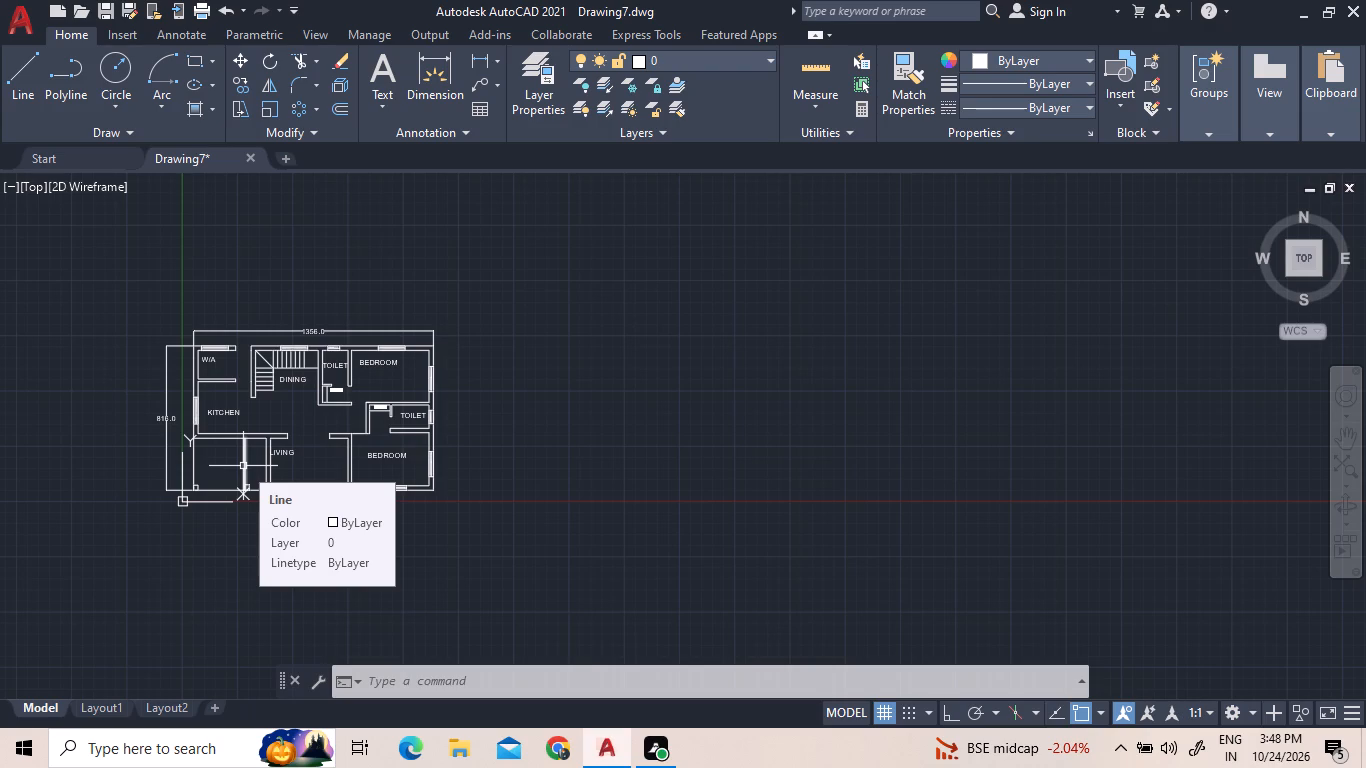
Move the "LIVING" label east and slightly south so it sits near the middle of its room.
{"action": "scroll", "coordinate": [261, 480], "scroll_direction": "up", "scroll_amount": 3}
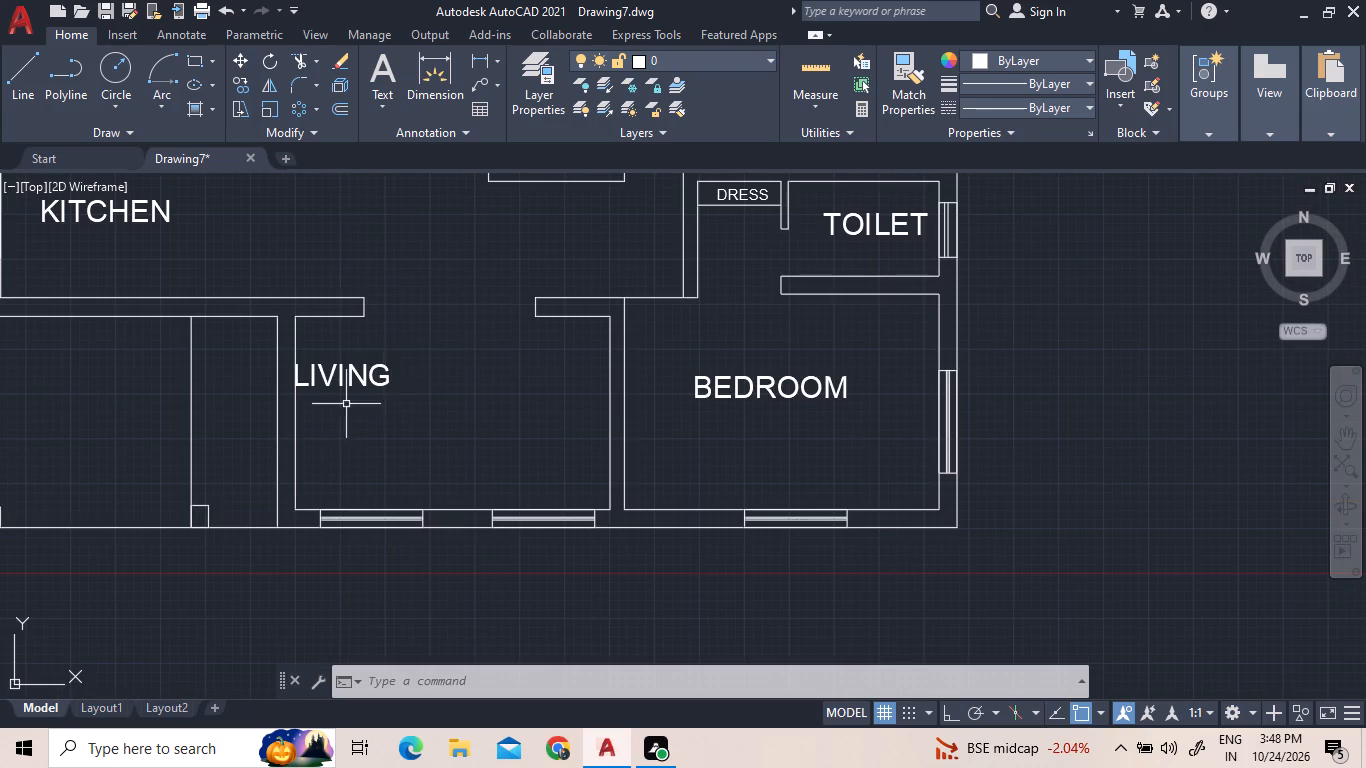
{"action": "left_click", "coordinate": [393, 388]}
{"action": "left_click", "coordinate": [353, 356]}
{"action": "right_click", "coordinate": [353, 356]}
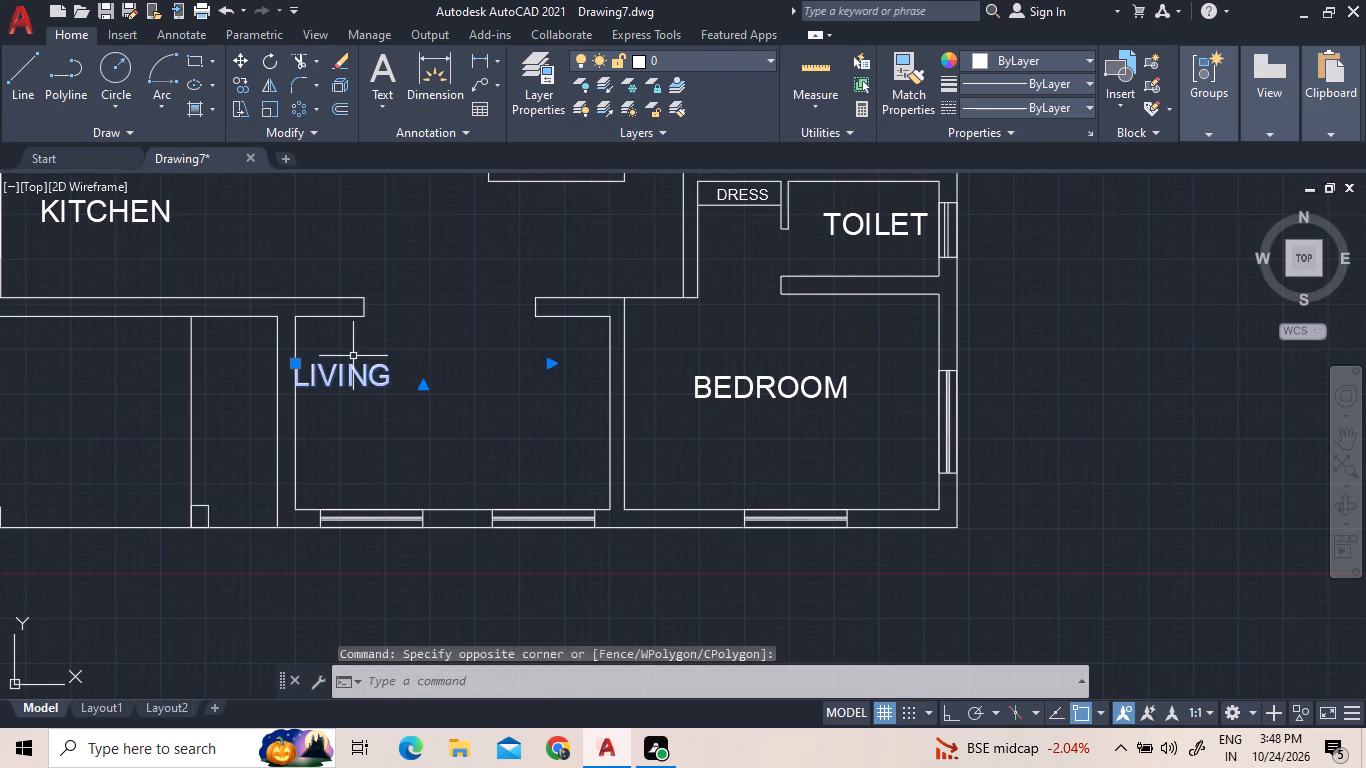
{"action": "double_click", "coordinate": [420, 388]}
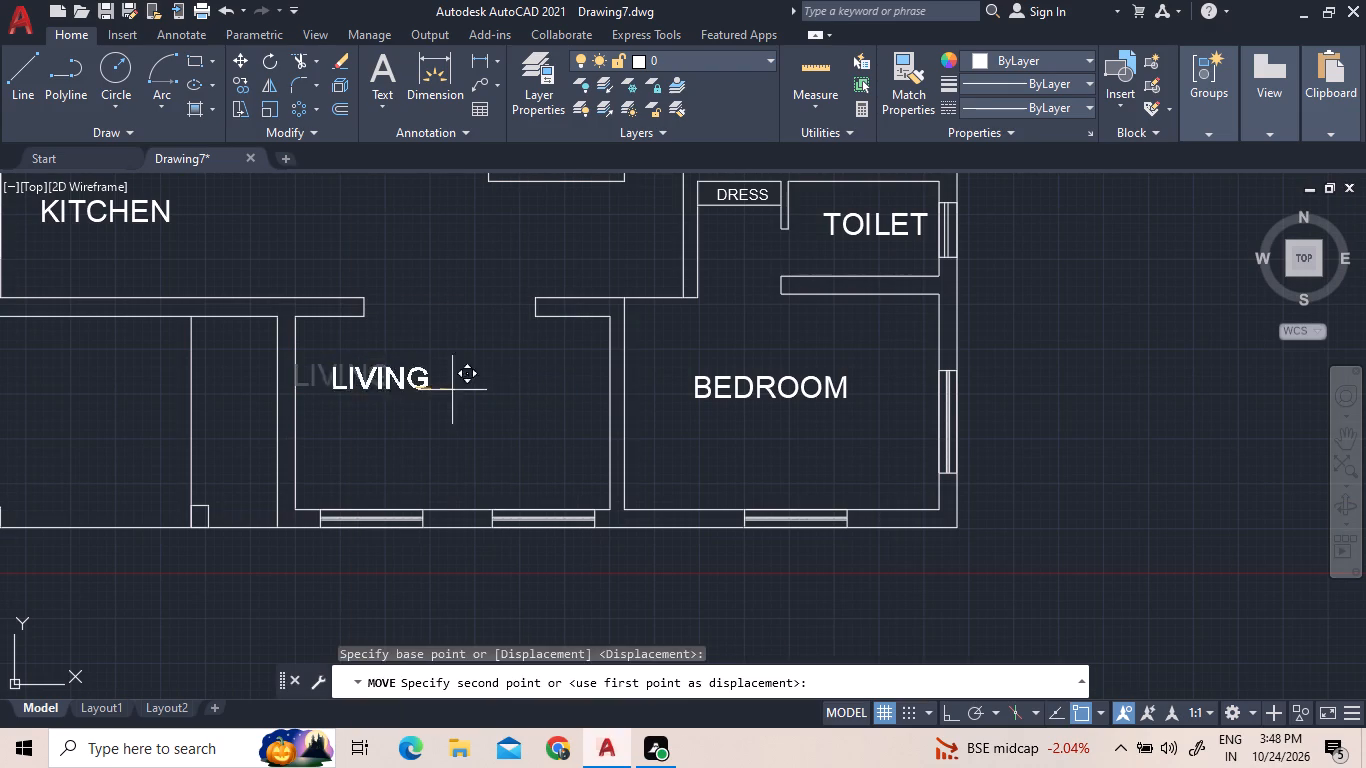
{"action": "left_click", "coordinate": [527, 397]}
Place multiline text reading "SIT OUT" at height 10 in the narrow space directly west of the living room.
{"action": "scroll", "coordinate": [268, 414], "scroll_direction": "down", "scroll_amount": 1}
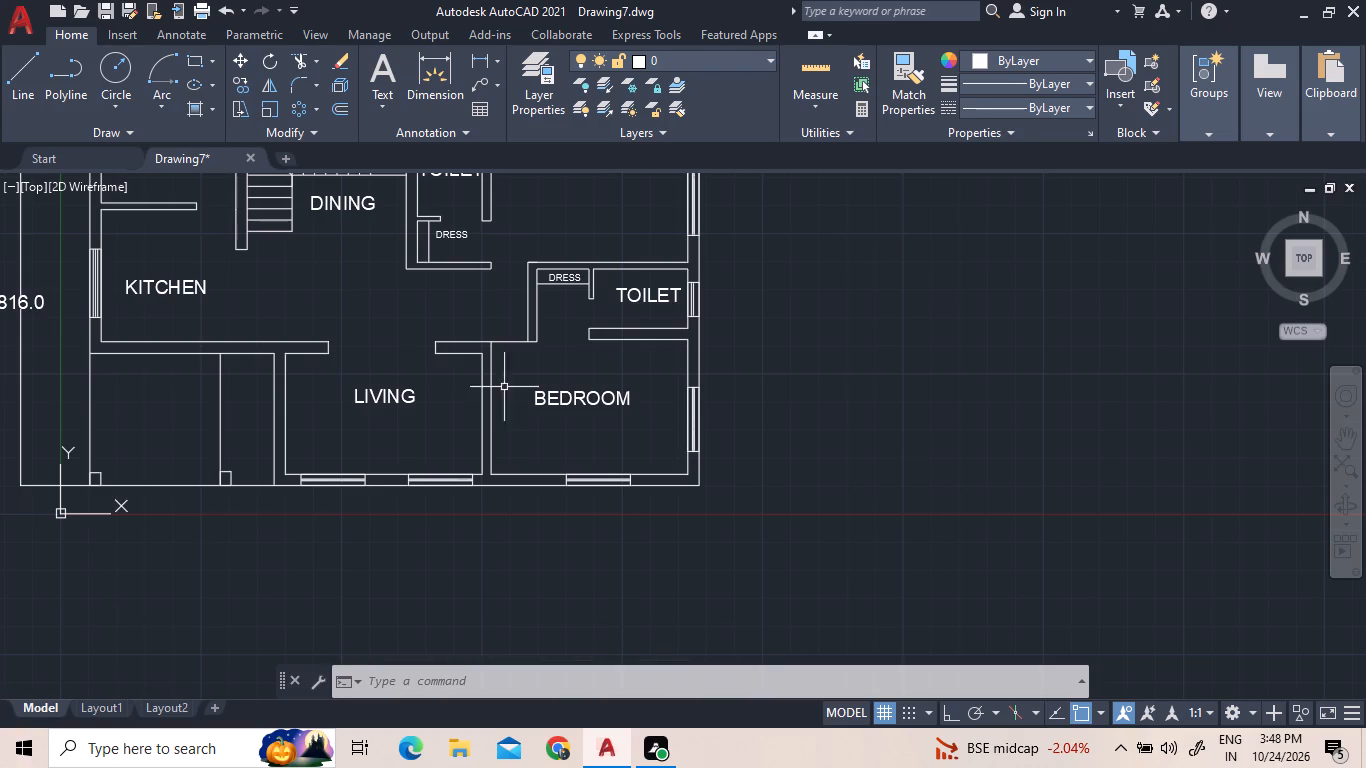
{"action": "left_click", "coordinate": [384, 69]}
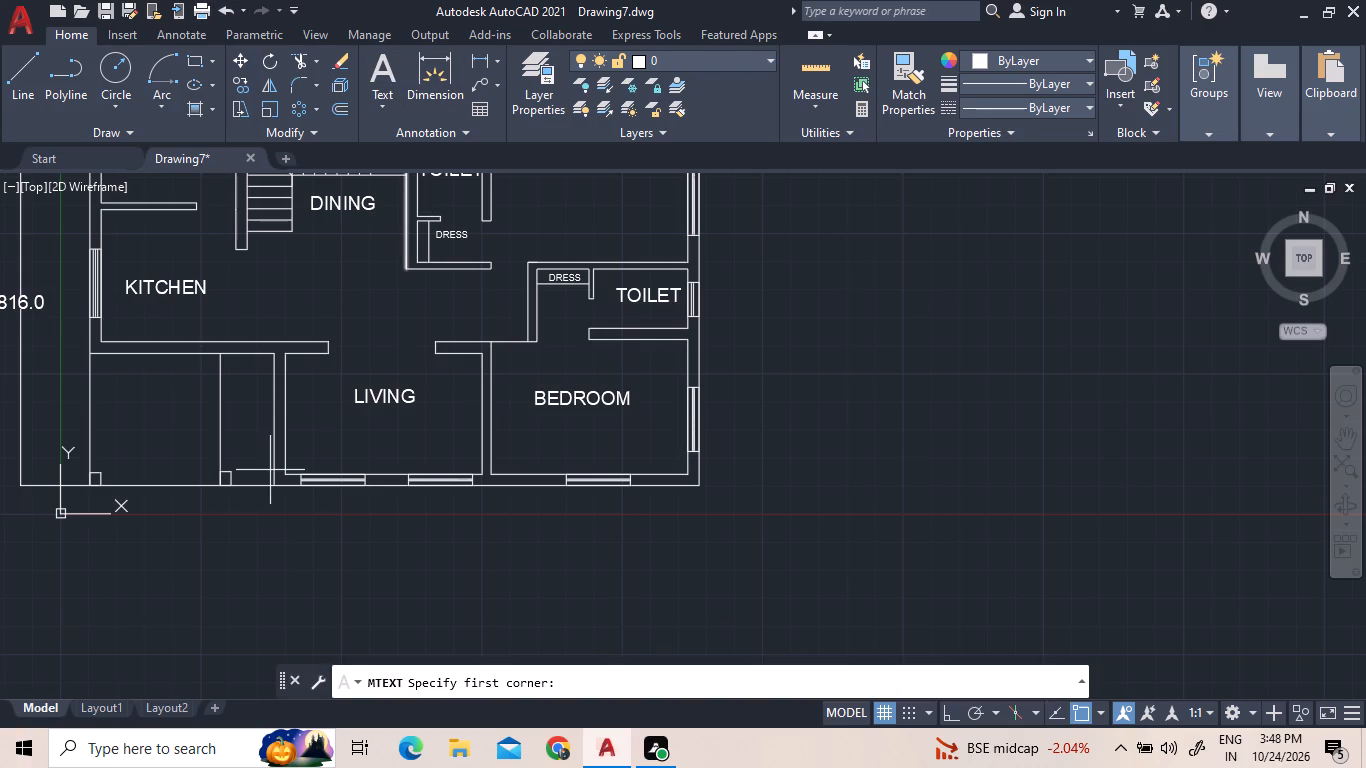
{"action": "left_click", "coordinate": [232, 392]}
{"action": "left_click", "coordinate": [246, 444]}
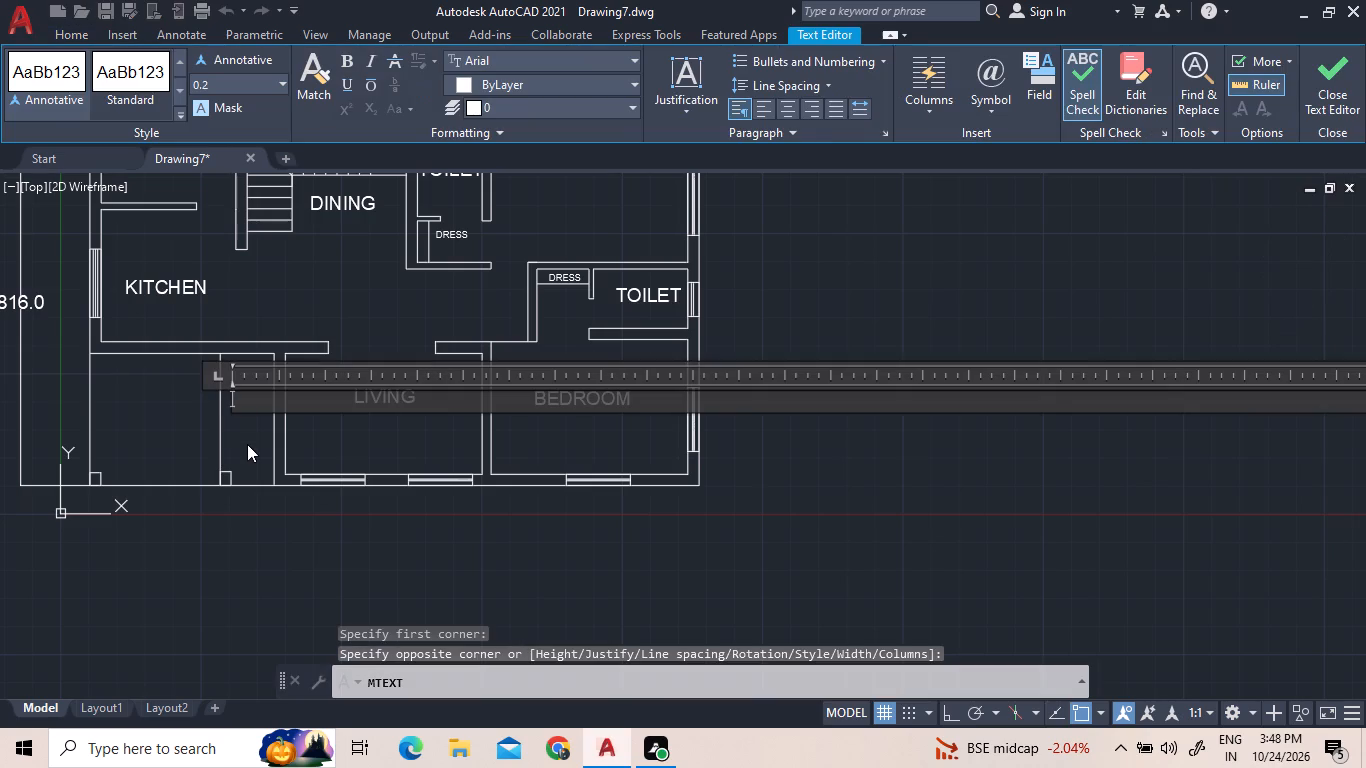
{"action": "type", "text": "SIT OUT"}
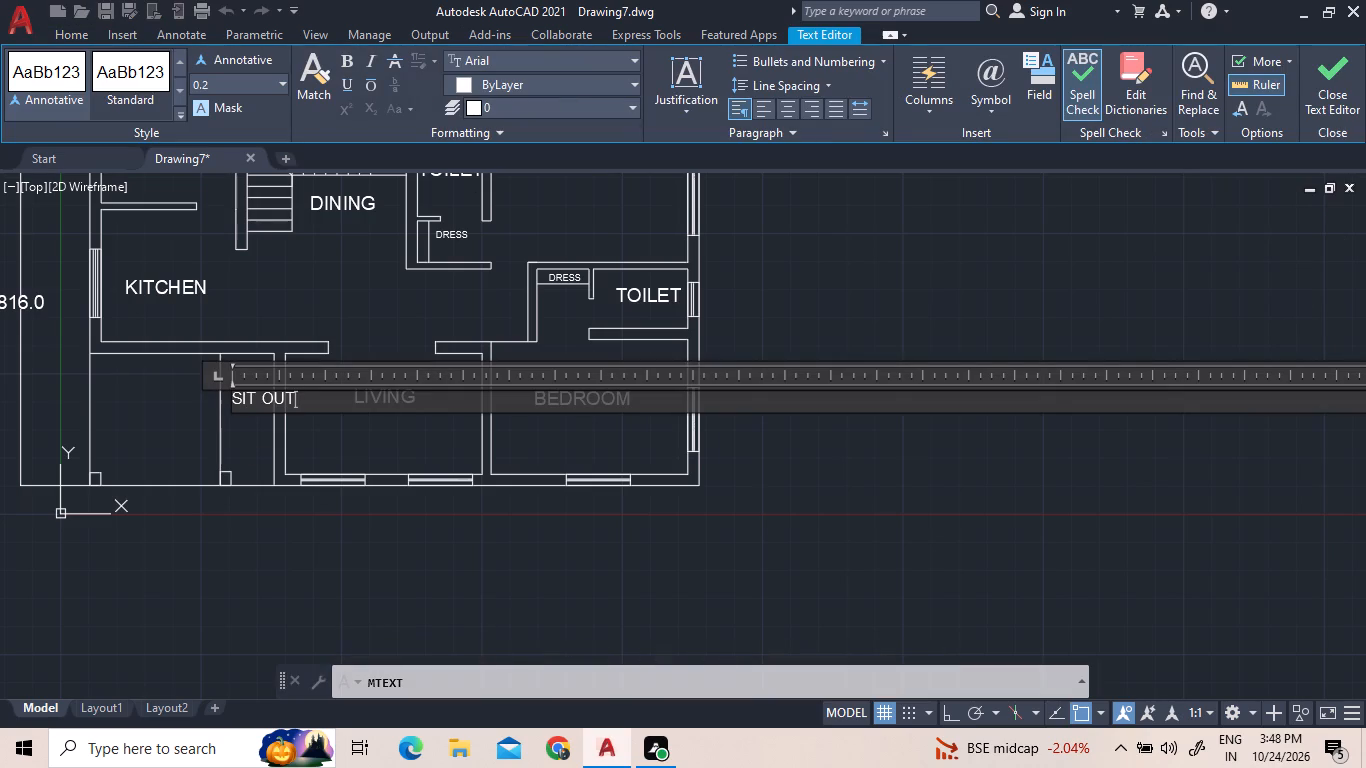
{"action": "left_click", "coordinate": [329, 400]}
{"action": "scroll", "coordinate": [329, 400], "scroll_direction": "up", "scroll_amount": 1}
{"action": "left_click", "coordinate": [329, 400]}
{"action": "left_click", "coordinate": [329, 400]}
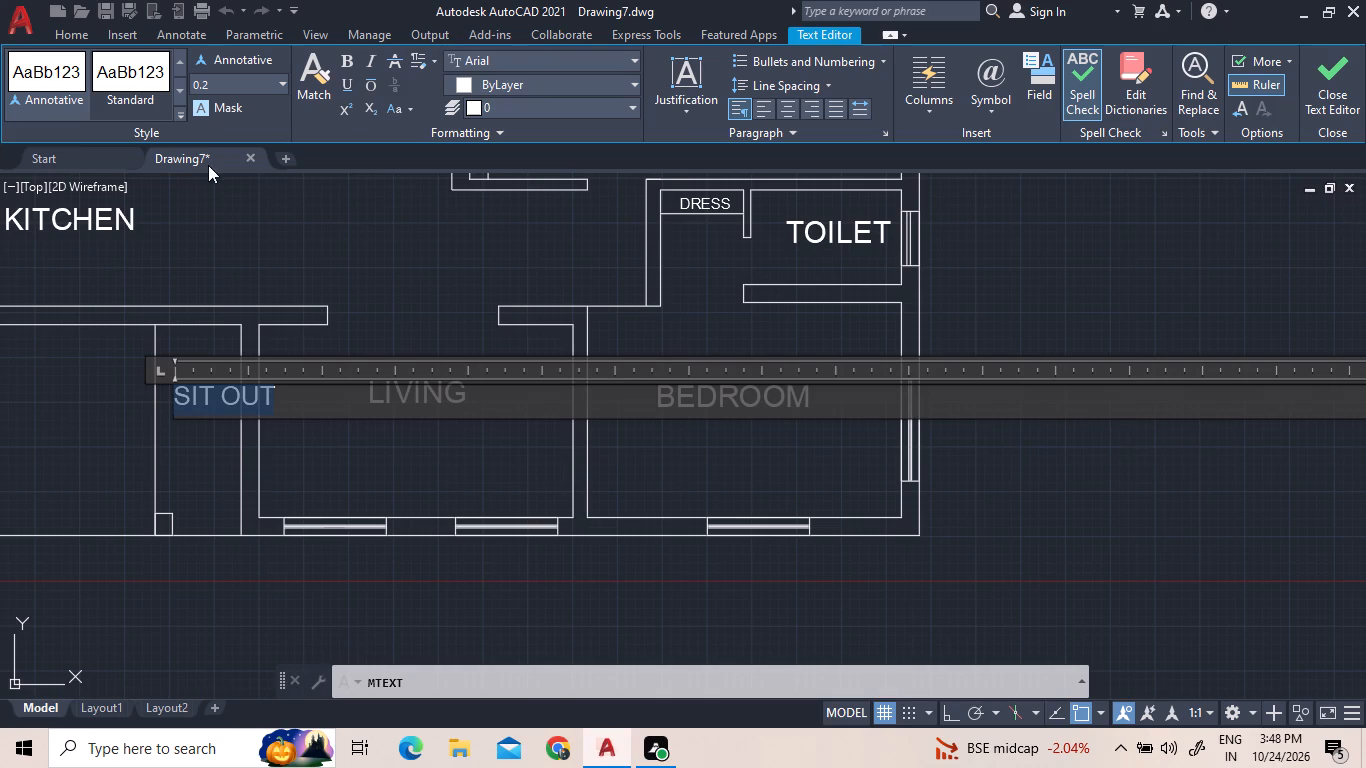
{"action": "left_click", "coordinate": [274, 88]}
{"action": "left_click", "coordinate": [277, 85]}
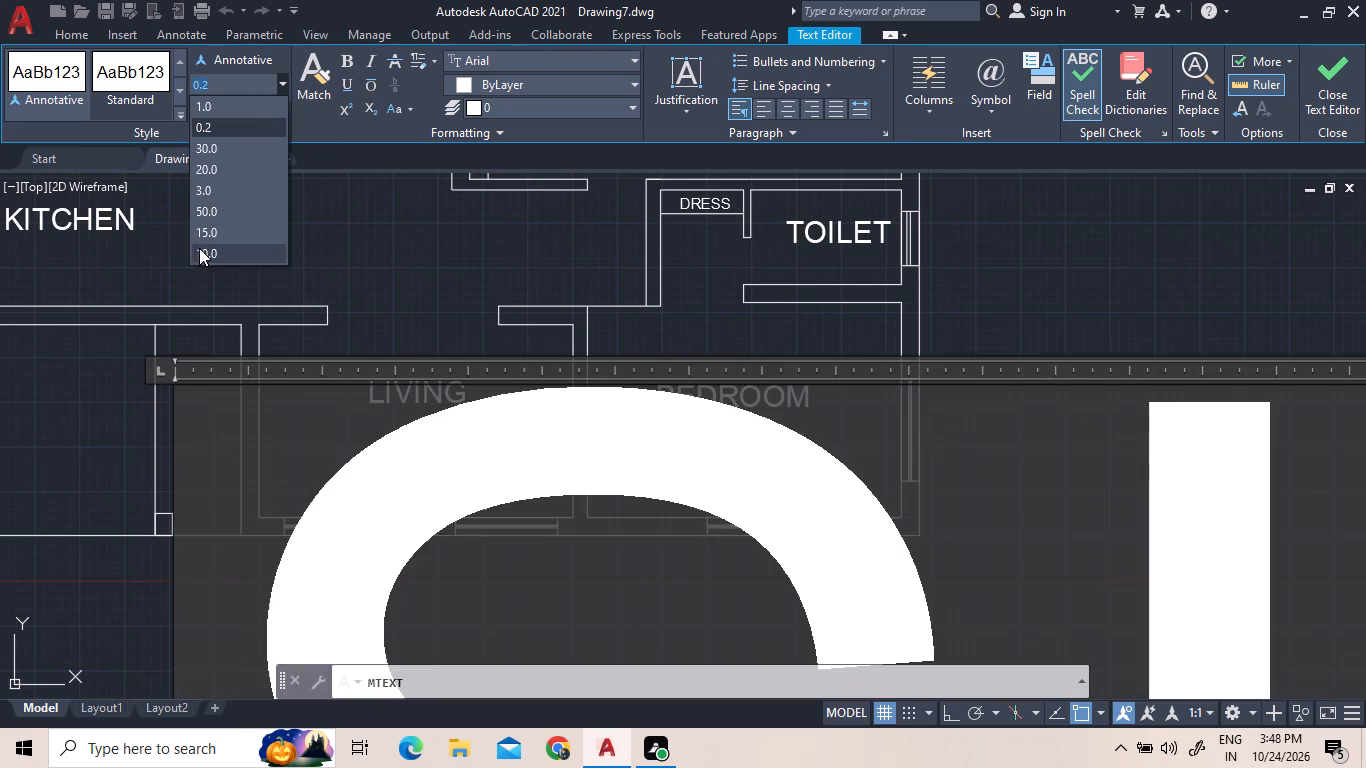
{"action": "left_click", "coordinate": [202, 248]}
{"action": "left_click", "coordinate": [359, 313]}
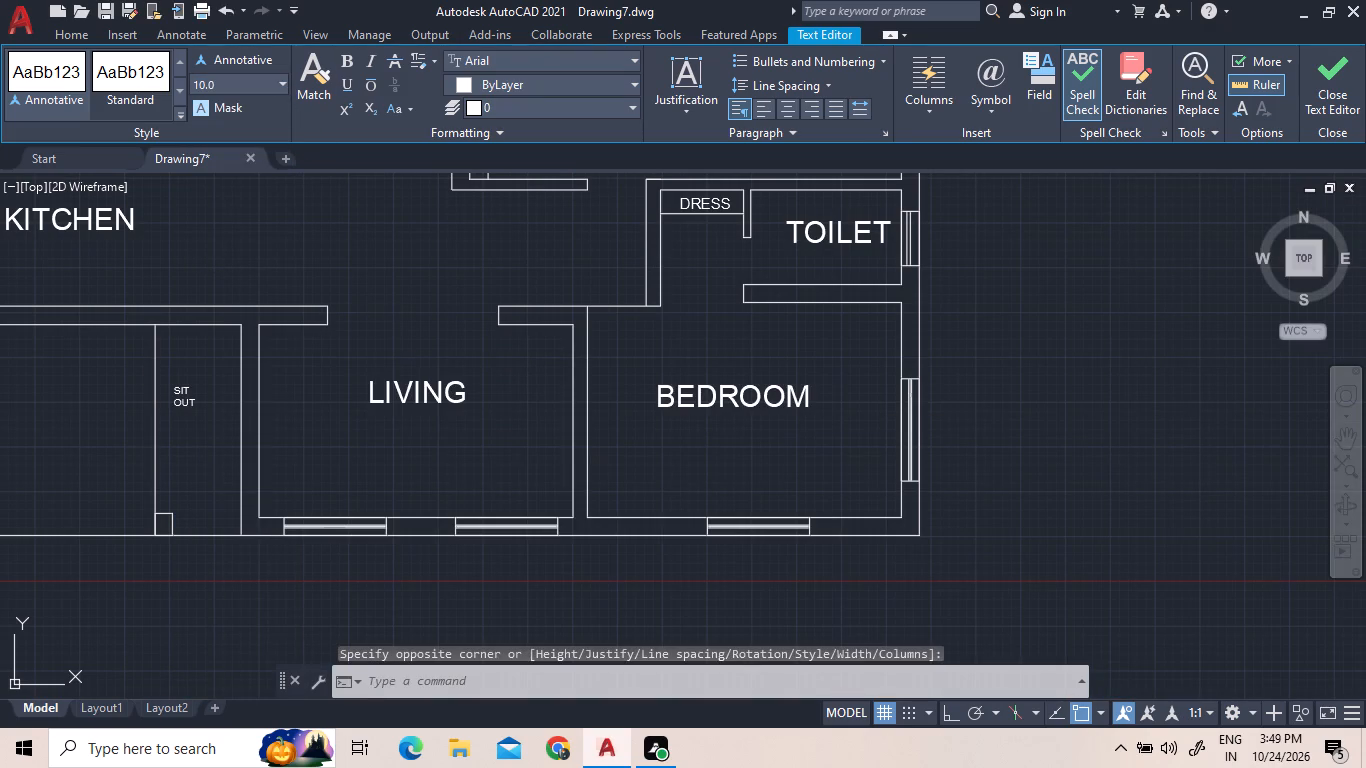
Place multiline text reading "PORCH" at height 30 in the southwest corner space, west of the "SIT OUT" label.
{"action": "scroll", "coordinate": [312, 418], "scroll_direction": "down", "scroll_amount": 1}
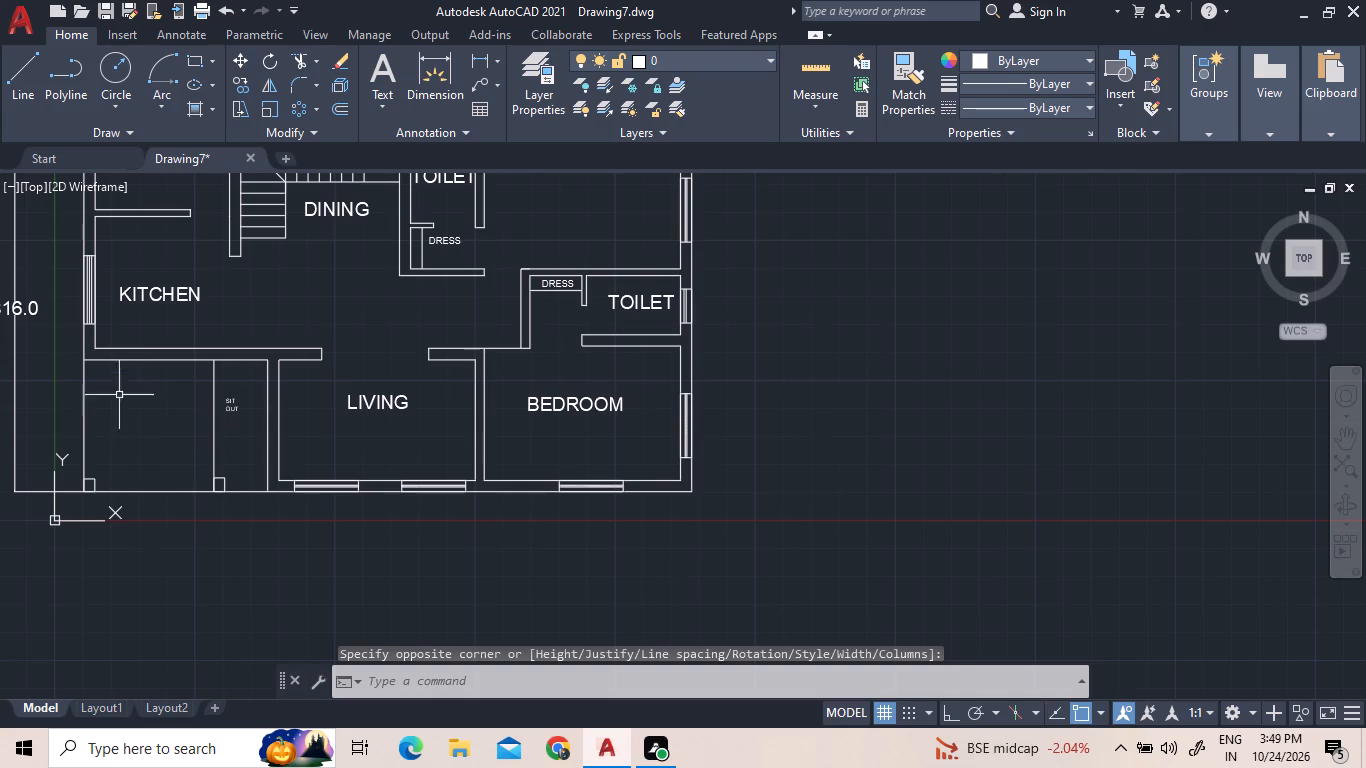
{"action": "left_click", "coordinate": [386, 61]}
{"action": "left_click", "coordinate": [104, 394]}
{"action": "left_click", "coordinate": [161, 427]}
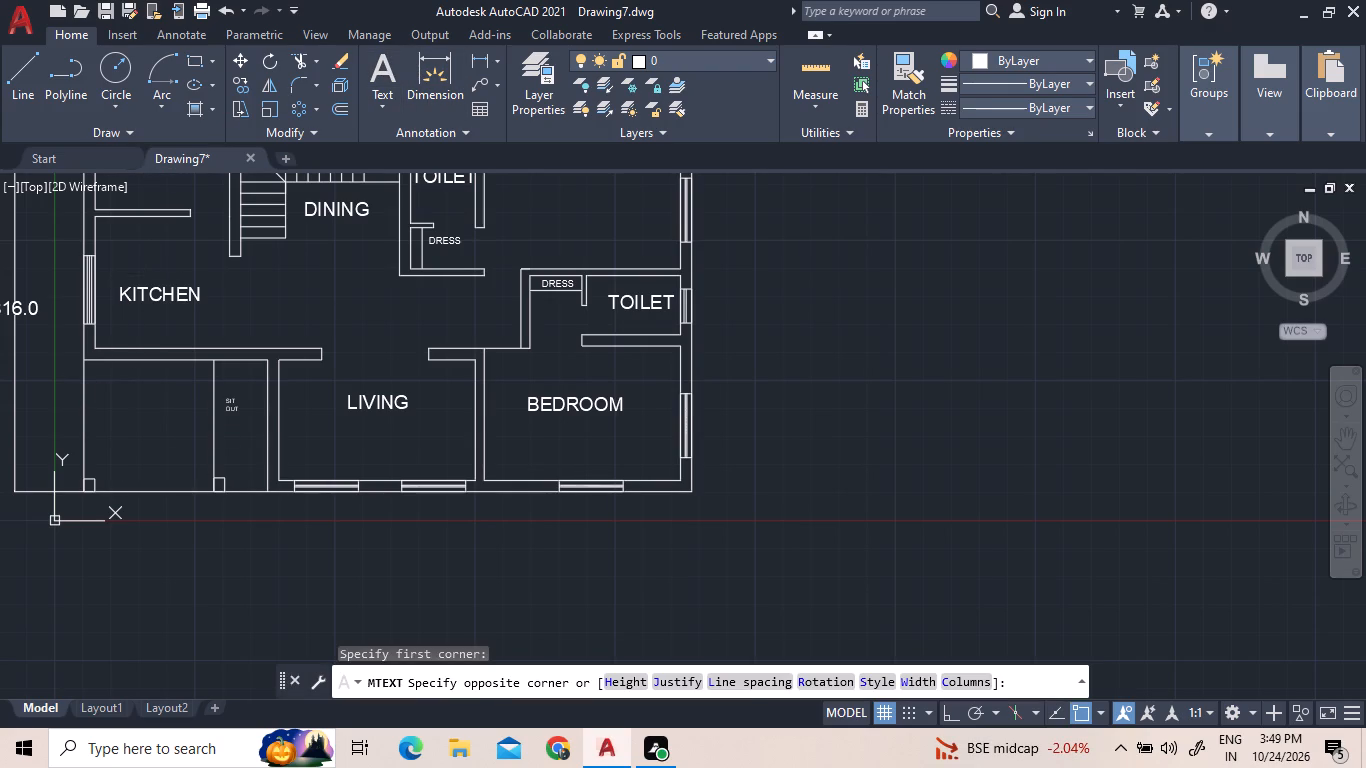
{"action": "type", "text": "PORCH"}
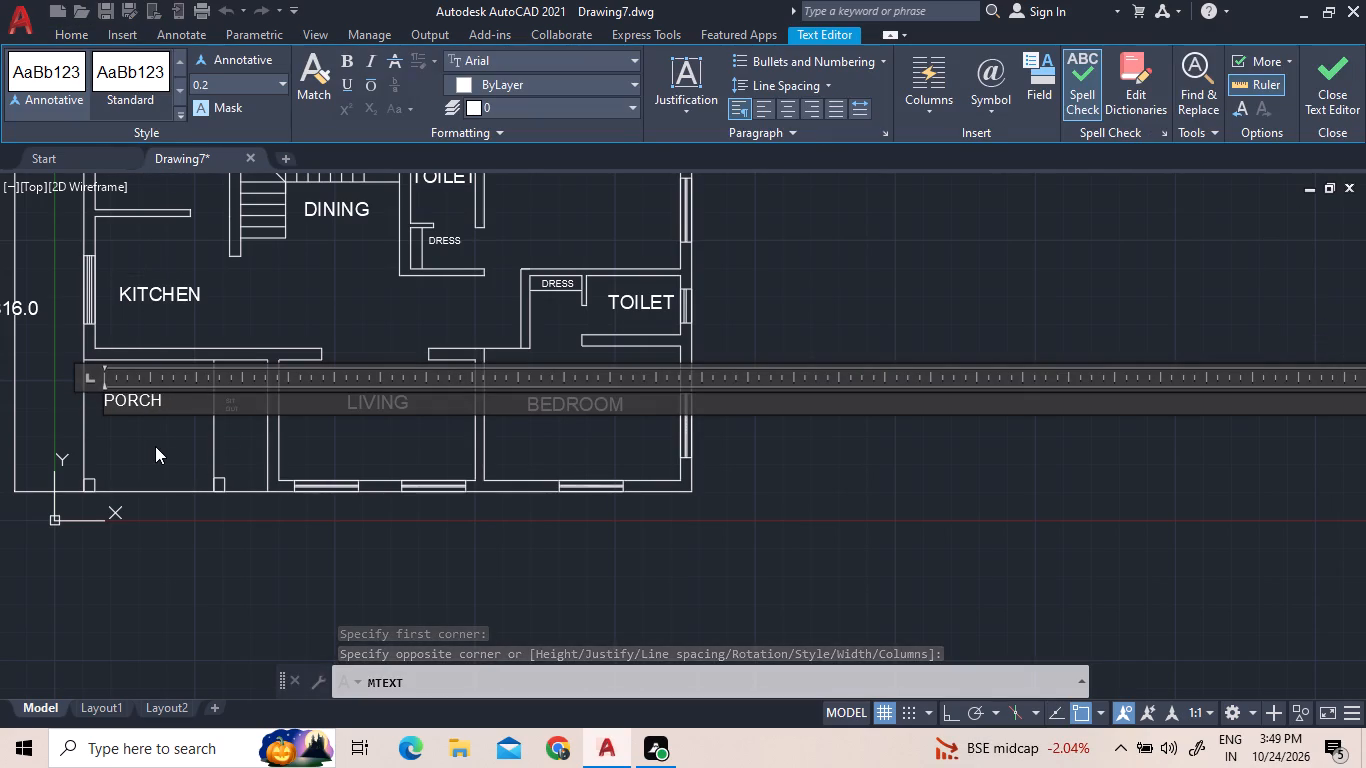
{"action": "triple_click", "coordinate": [162, 410]}
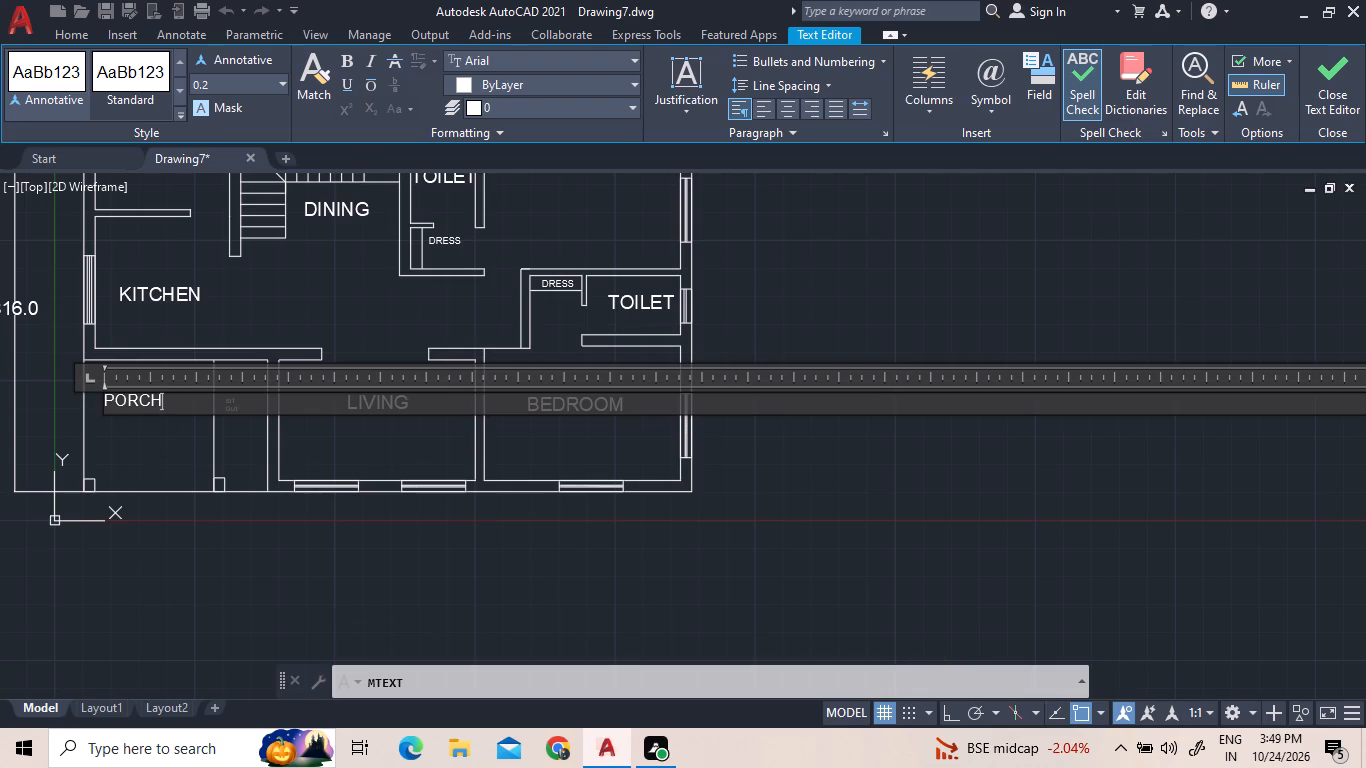
{"action": "left_click", "coordinate": [280, 84]}
{"action": "left_click", "coordinate": [235, 151]}
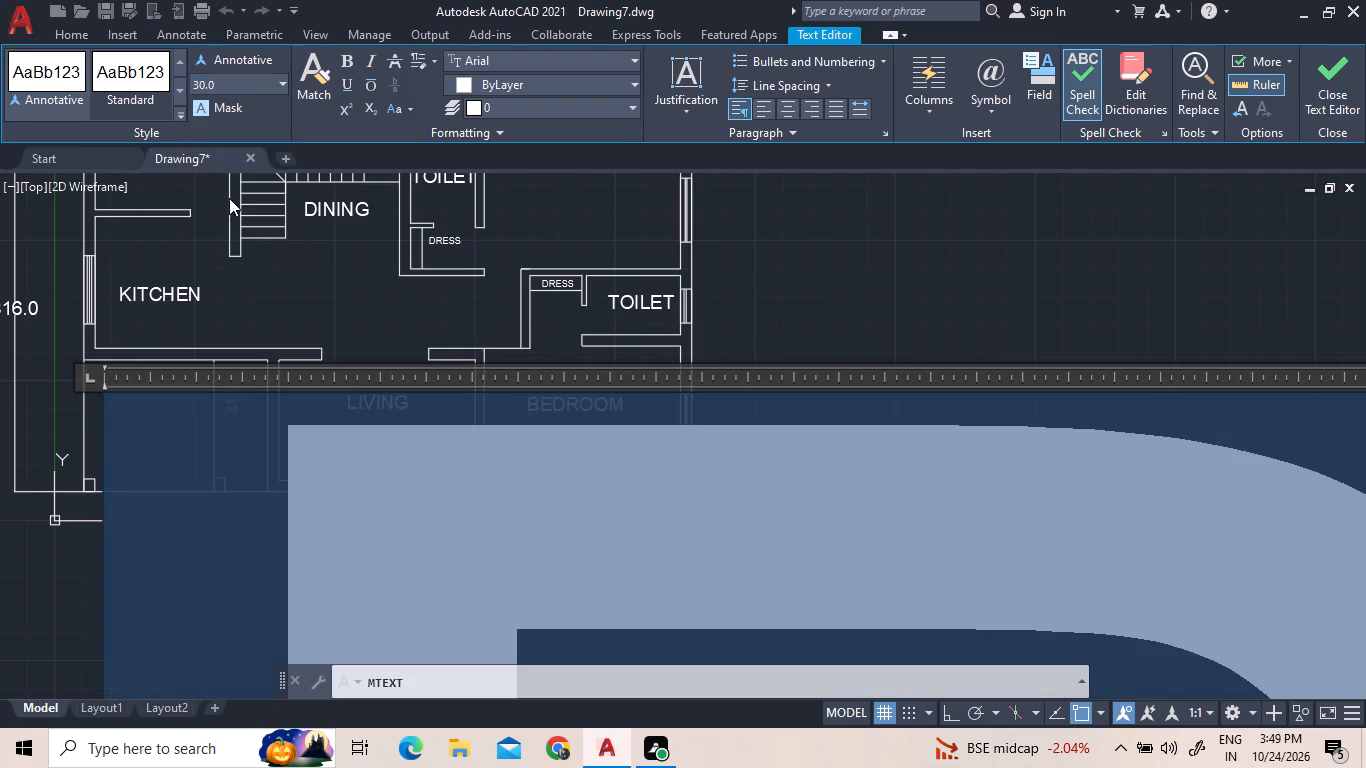
{"action": "left_click", "coordinate": [276, 332]}
{"action": "scroll", "coordinate": [324, 402], "scroll_direction": "down", "scroll_amount": 2}
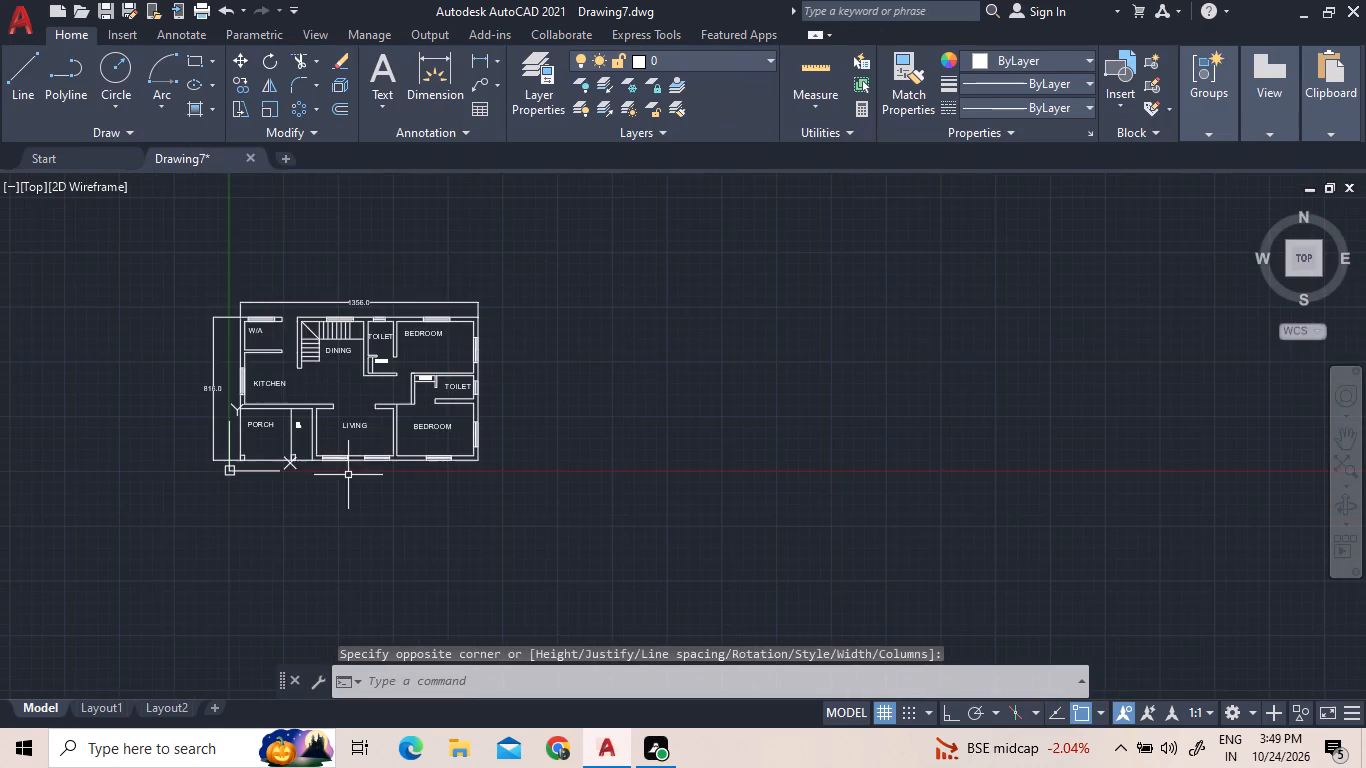
{"action": "scroll", "coordinate": [330, 390], "scroll_direction": "up", "scroll_amount": 2}
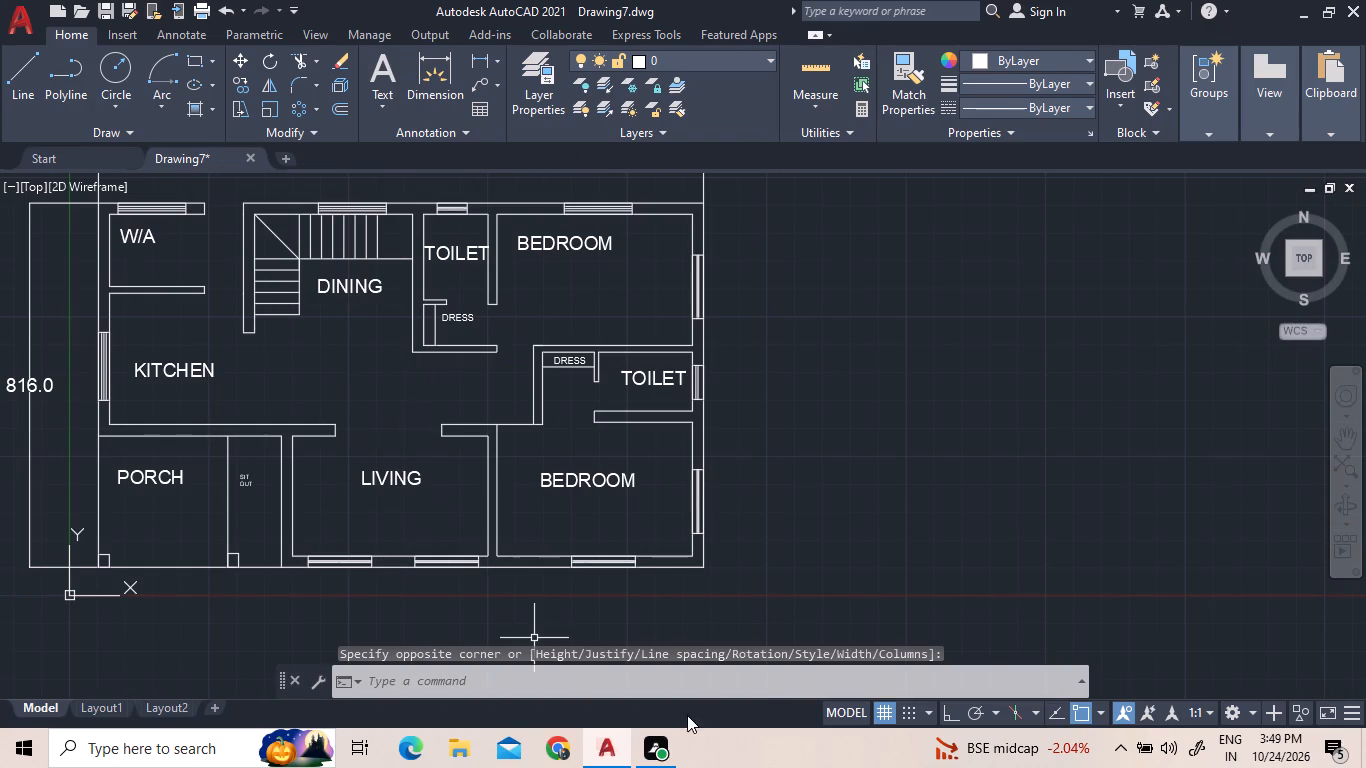
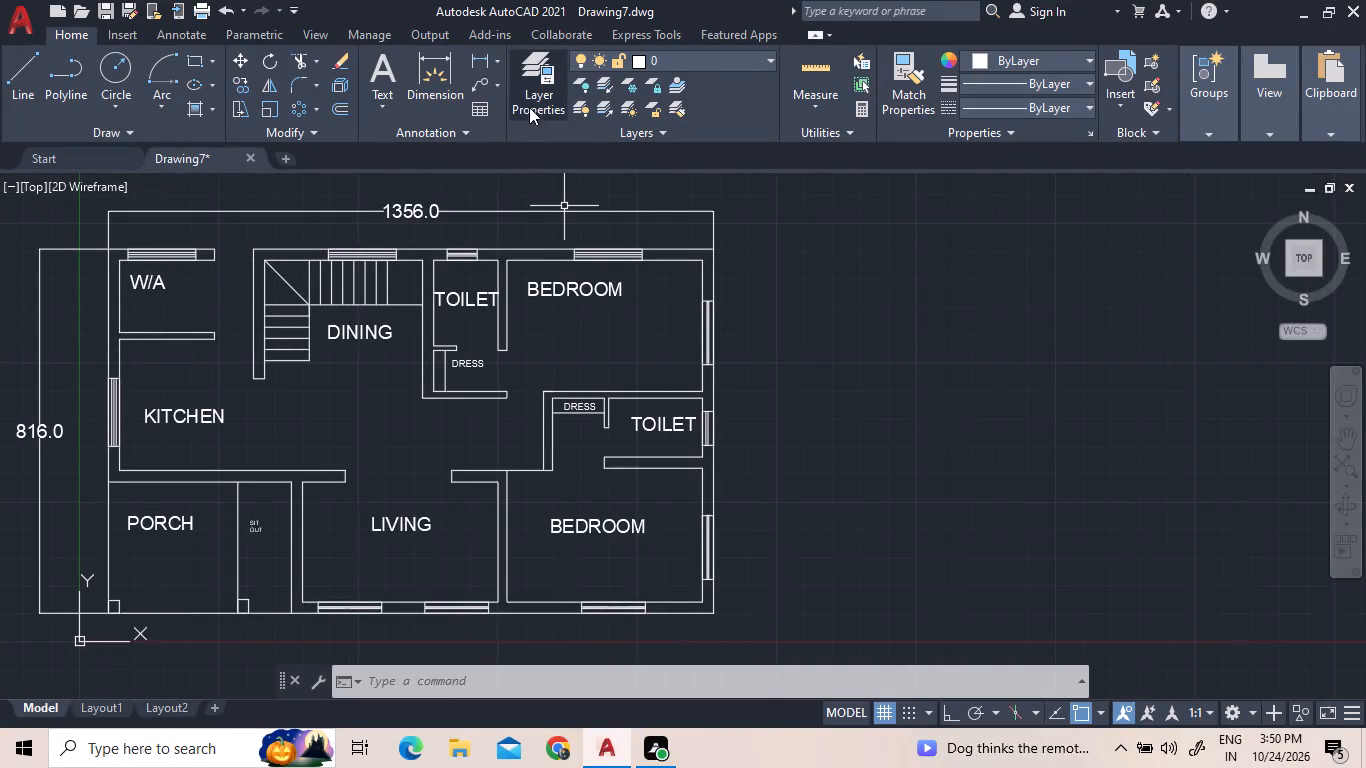
Add a vertical linear dimension inside the W/A room, from the window wall to the partition above the kitchen.
{"action": "left_click", "coordinate": [484, 59]}
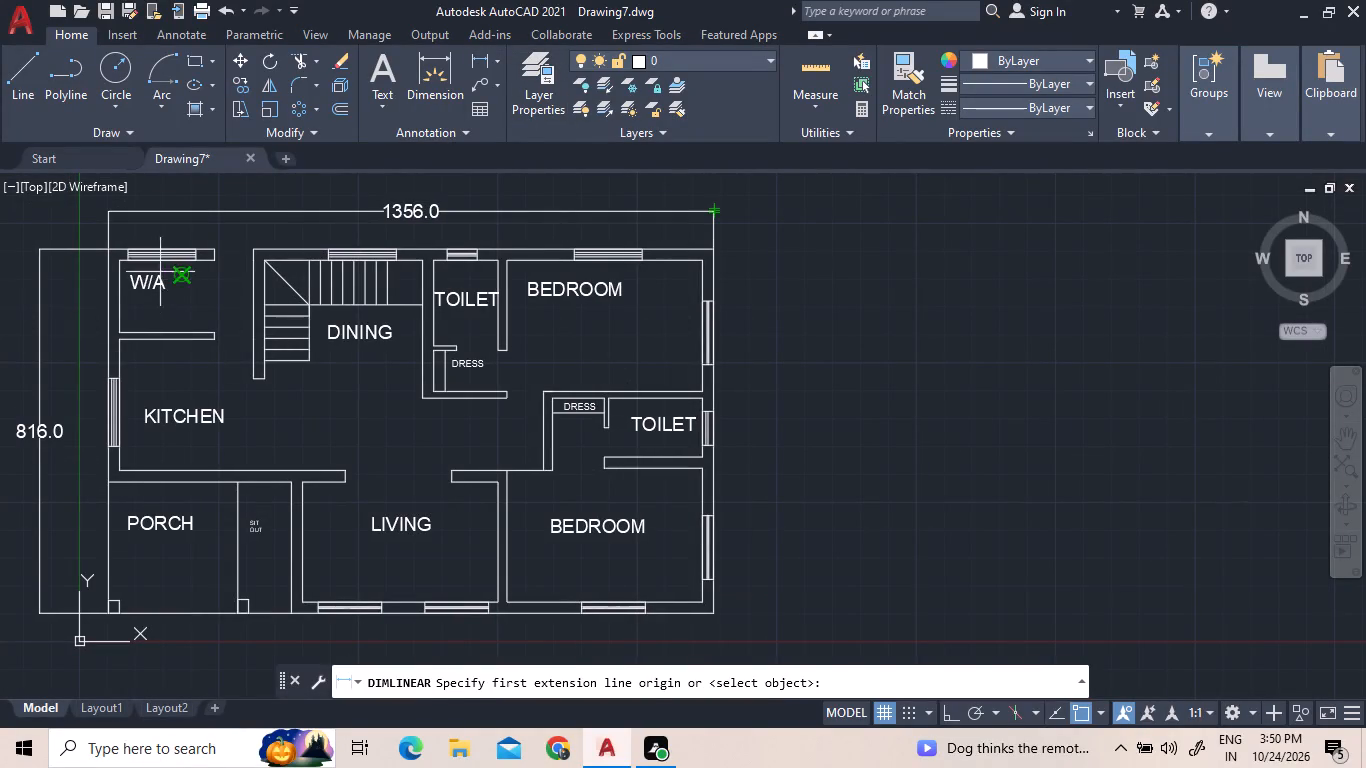
{"action": "scroll", "coordinate": [176, 261], "scroll_direction": "up", "scroll_amount": 2}
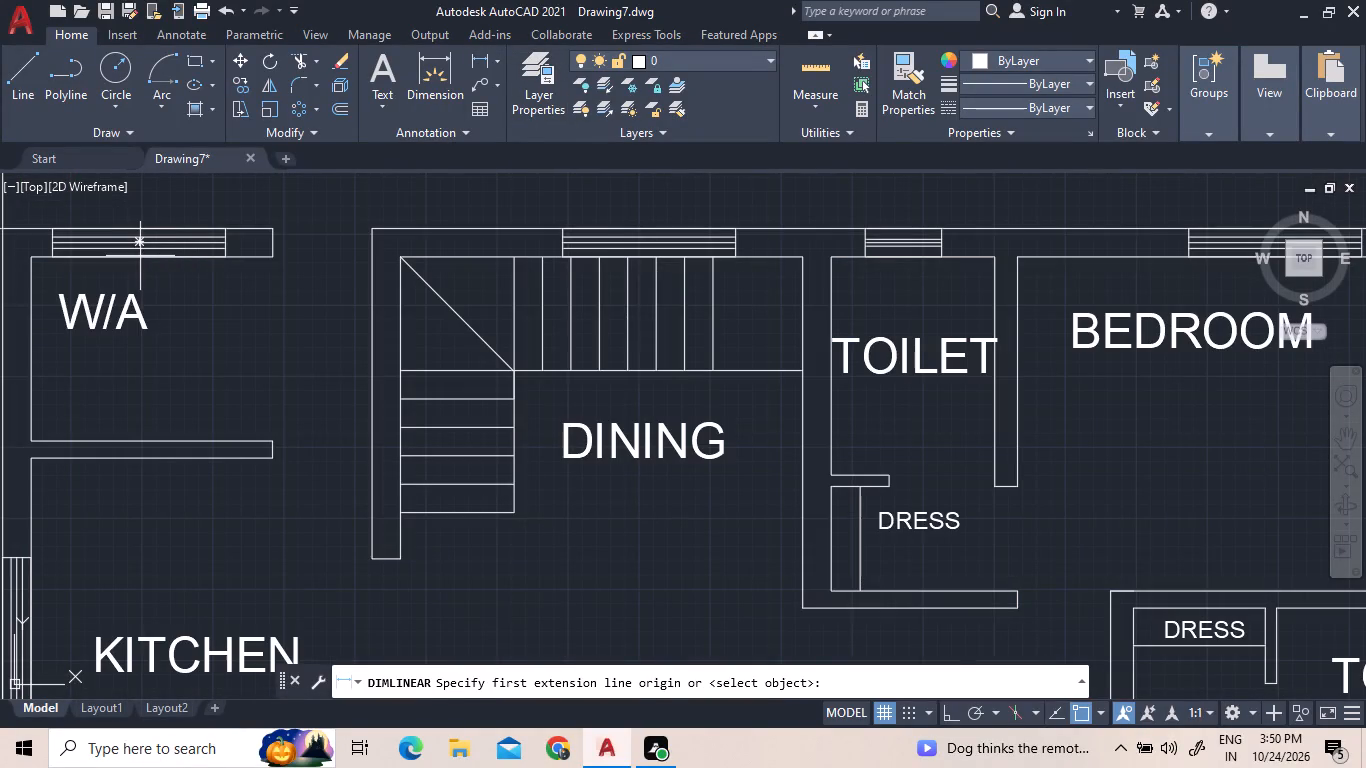
{"action": "left_click", "coordinate": [140, 255]}
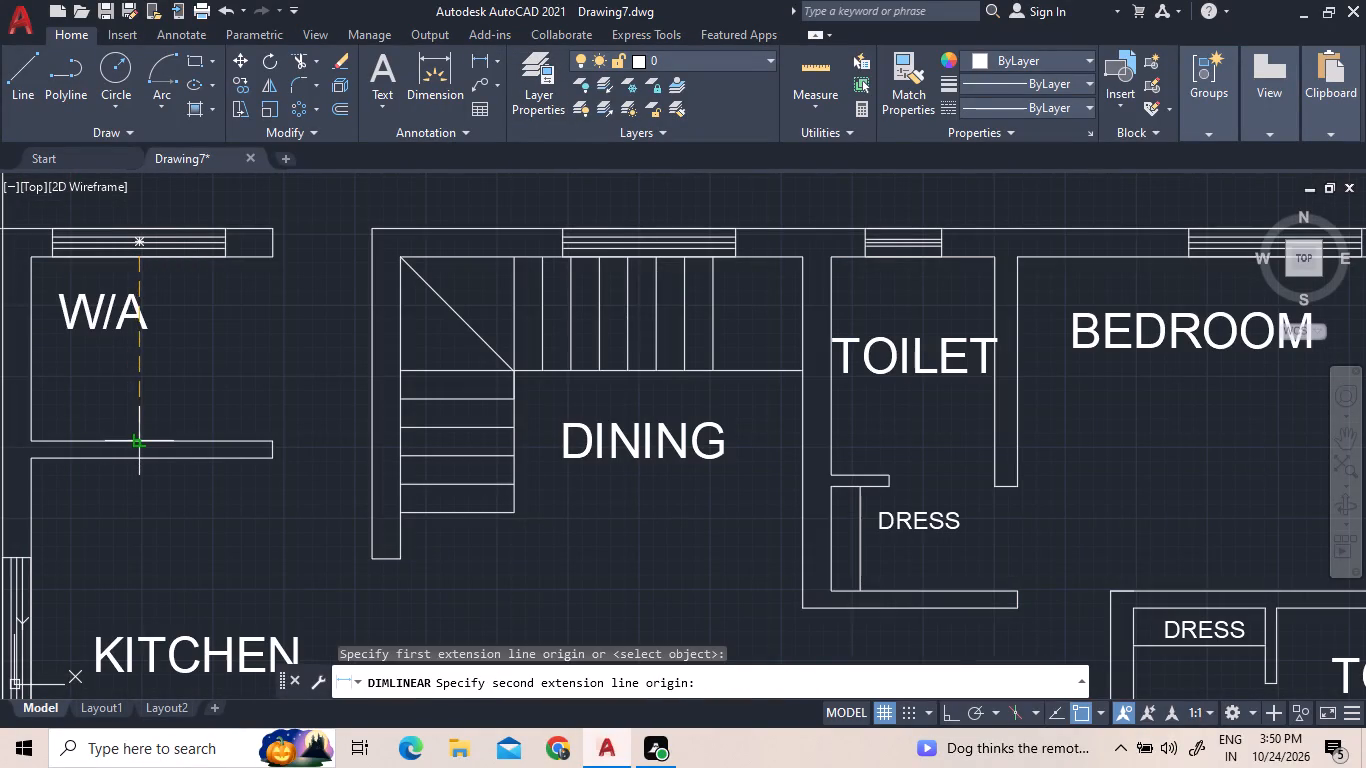
{"action": "left_click", "coordinate": [134, 441]}
{"action": "left_click", "coordinate": [168, 442]}
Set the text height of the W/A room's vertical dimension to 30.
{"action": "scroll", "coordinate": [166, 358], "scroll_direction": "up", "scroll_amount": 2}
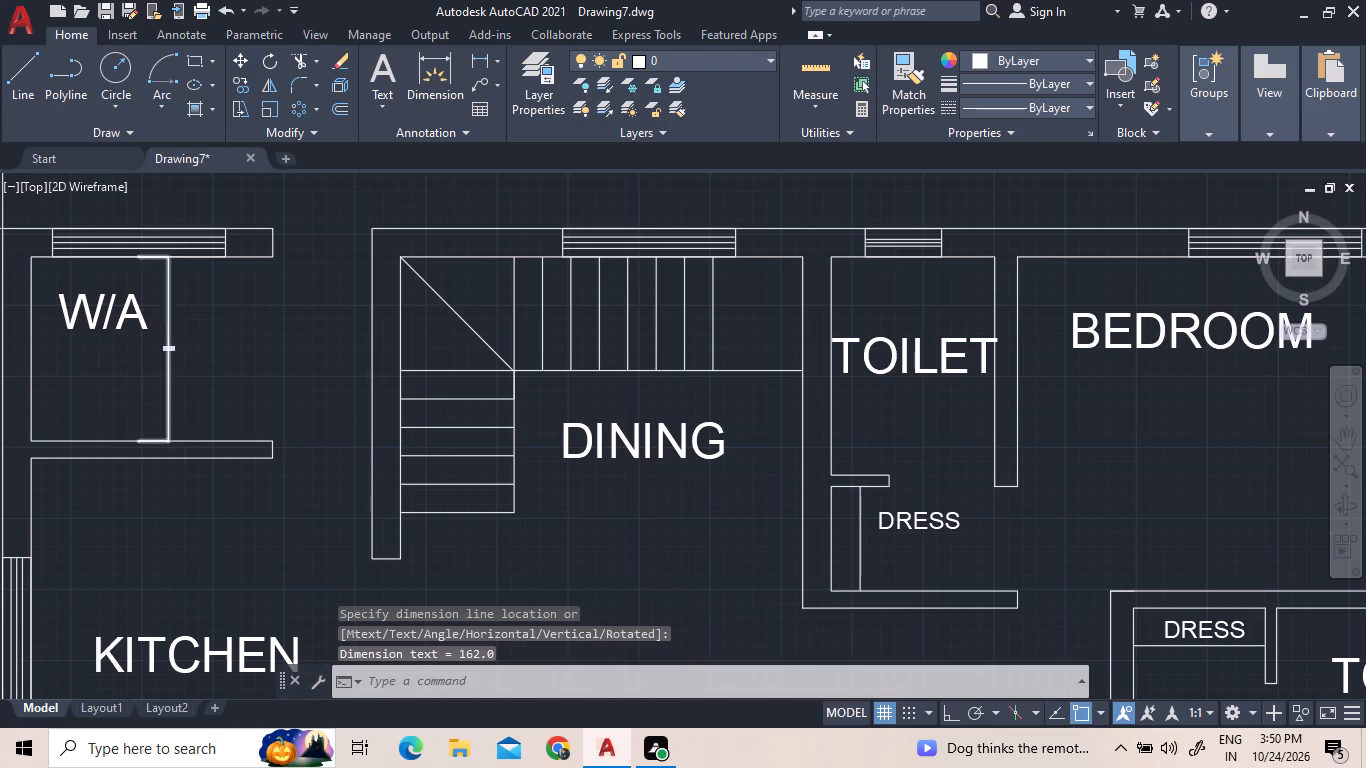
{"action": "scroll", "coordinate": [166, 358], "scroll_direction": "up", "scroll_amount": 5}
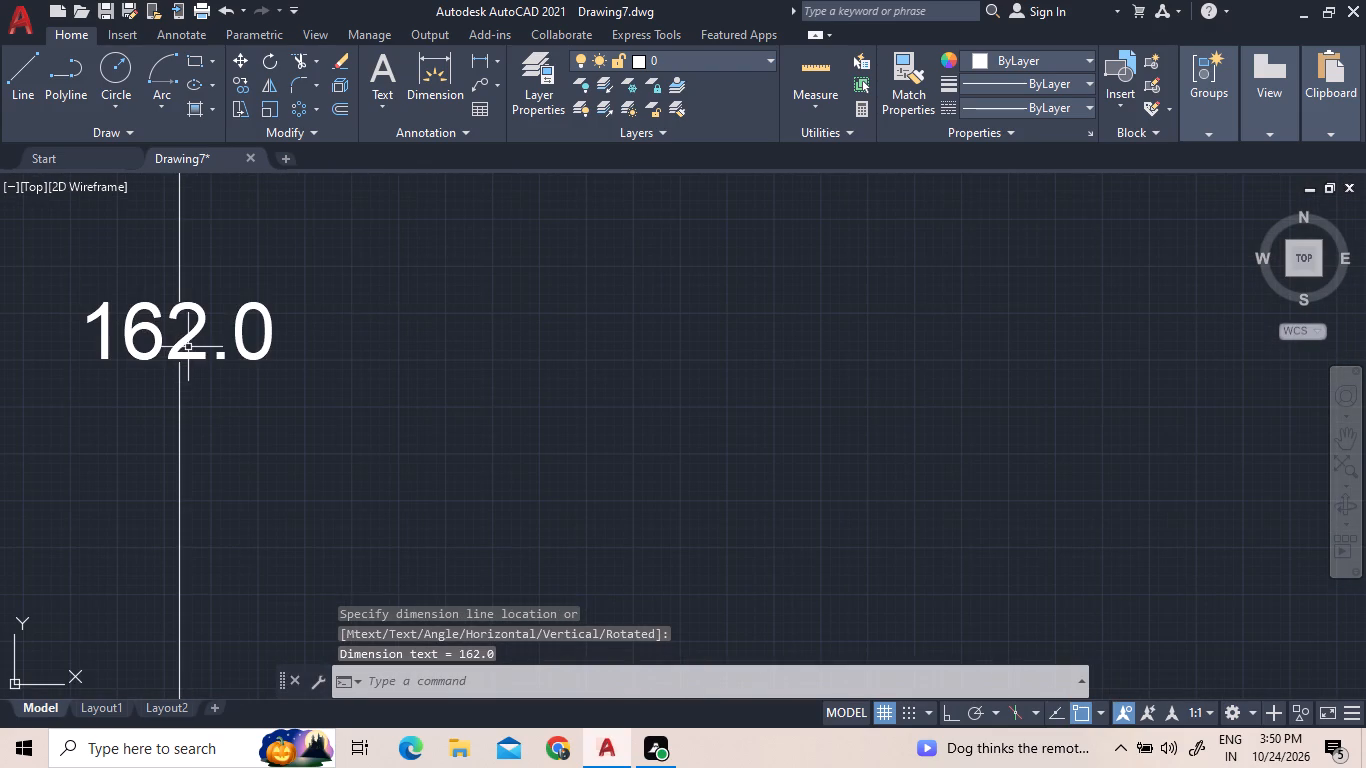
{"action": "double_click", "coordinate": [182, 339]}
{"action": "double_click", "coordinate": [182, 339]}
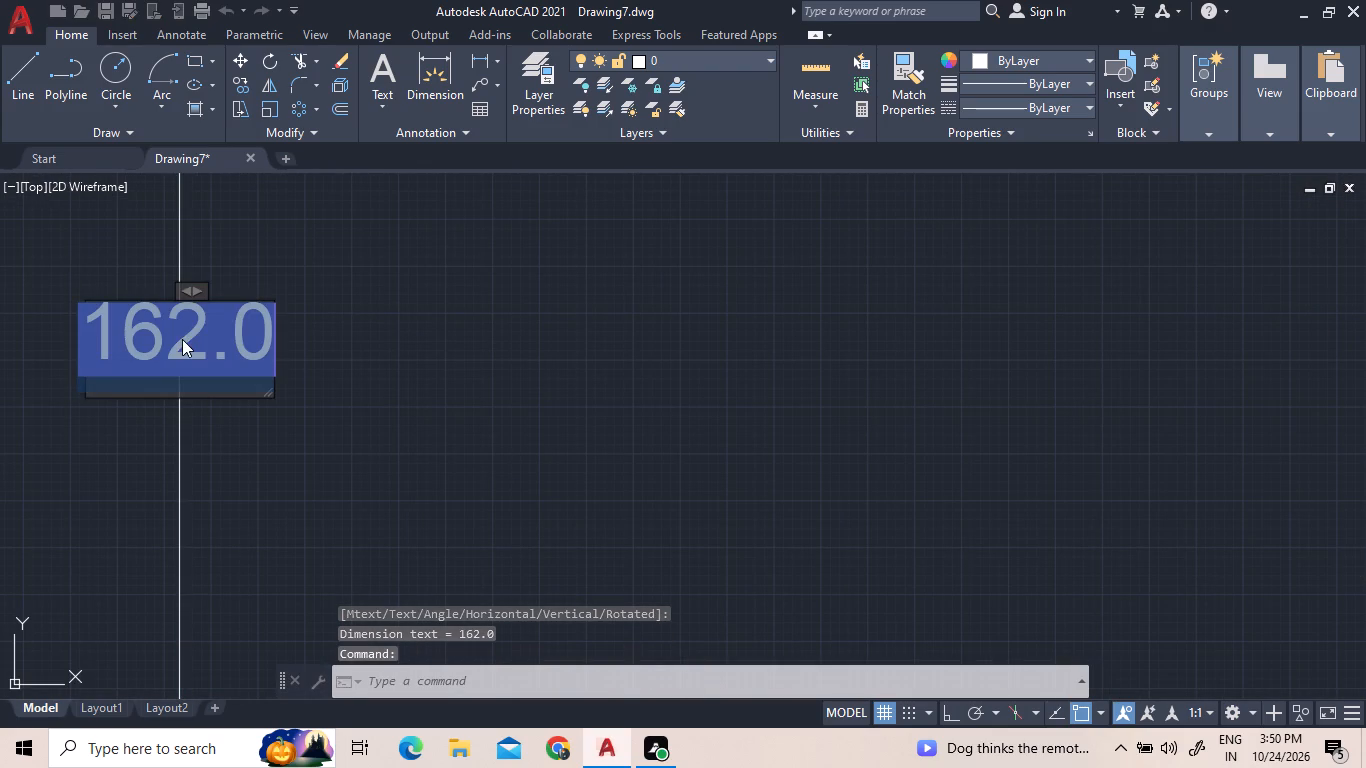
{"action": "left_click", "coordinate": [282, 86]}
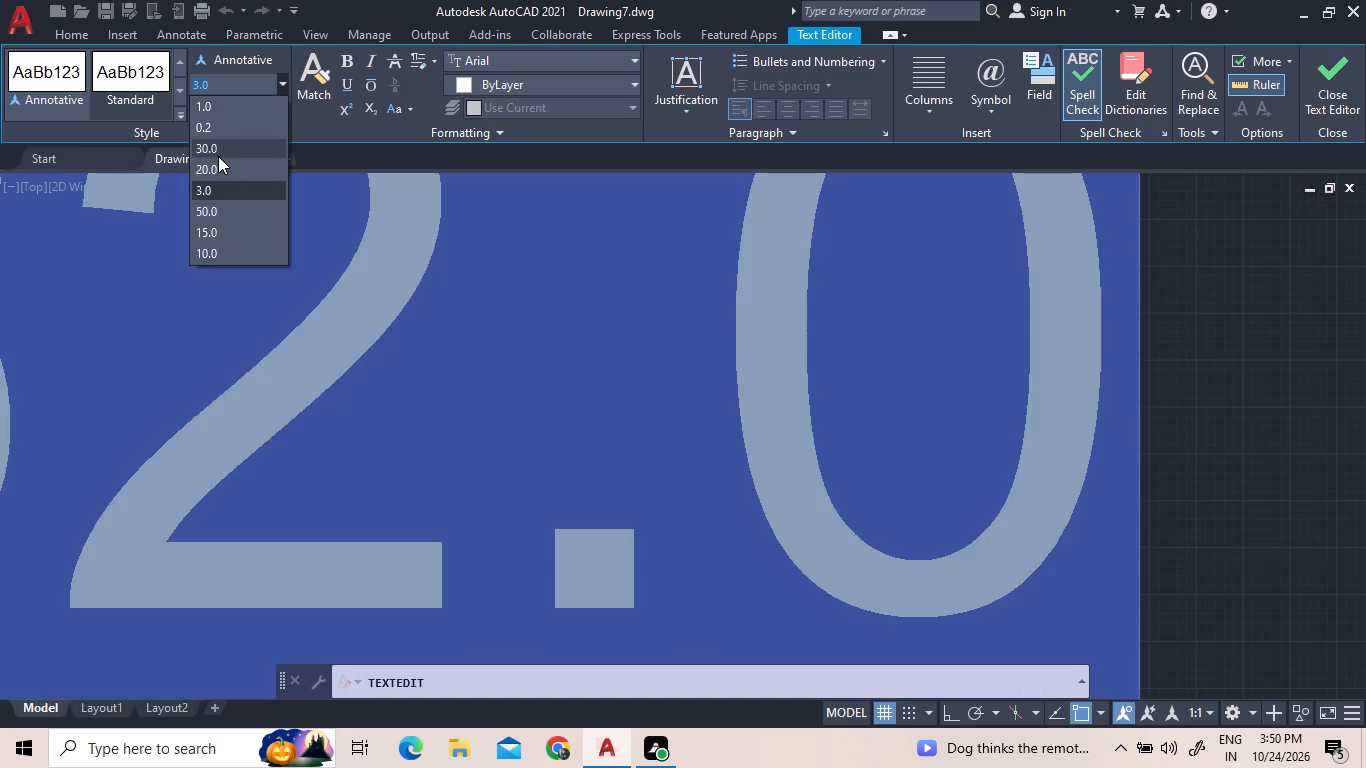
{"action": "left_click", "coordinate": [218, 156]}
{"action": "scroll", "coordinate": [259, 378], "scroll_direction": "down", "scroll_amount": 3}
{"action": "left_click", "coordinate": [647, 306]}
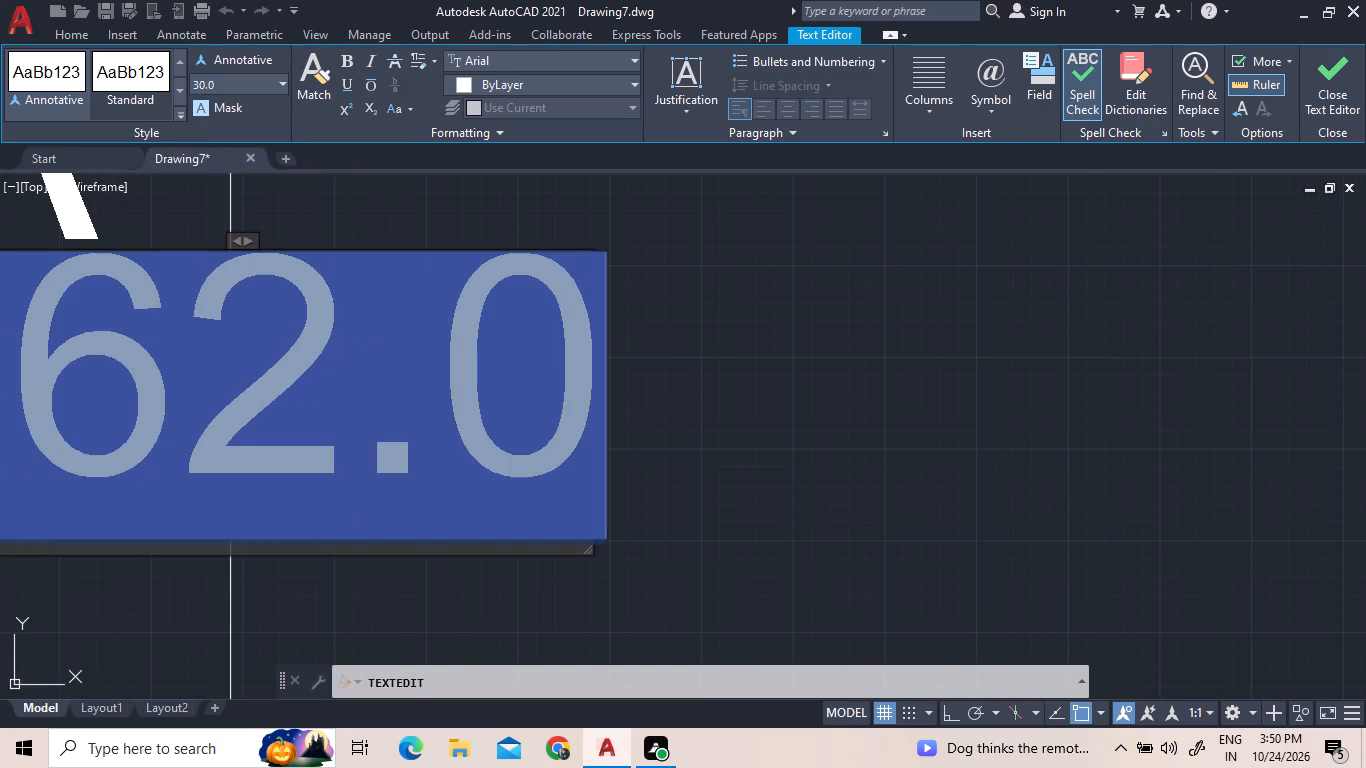
Set the text height of the W/A room's vertical dimension to 15.
{"action": "scroll", "coordinate": [663, 339], "scroll_direction": "down", "scroll_amount": 10}
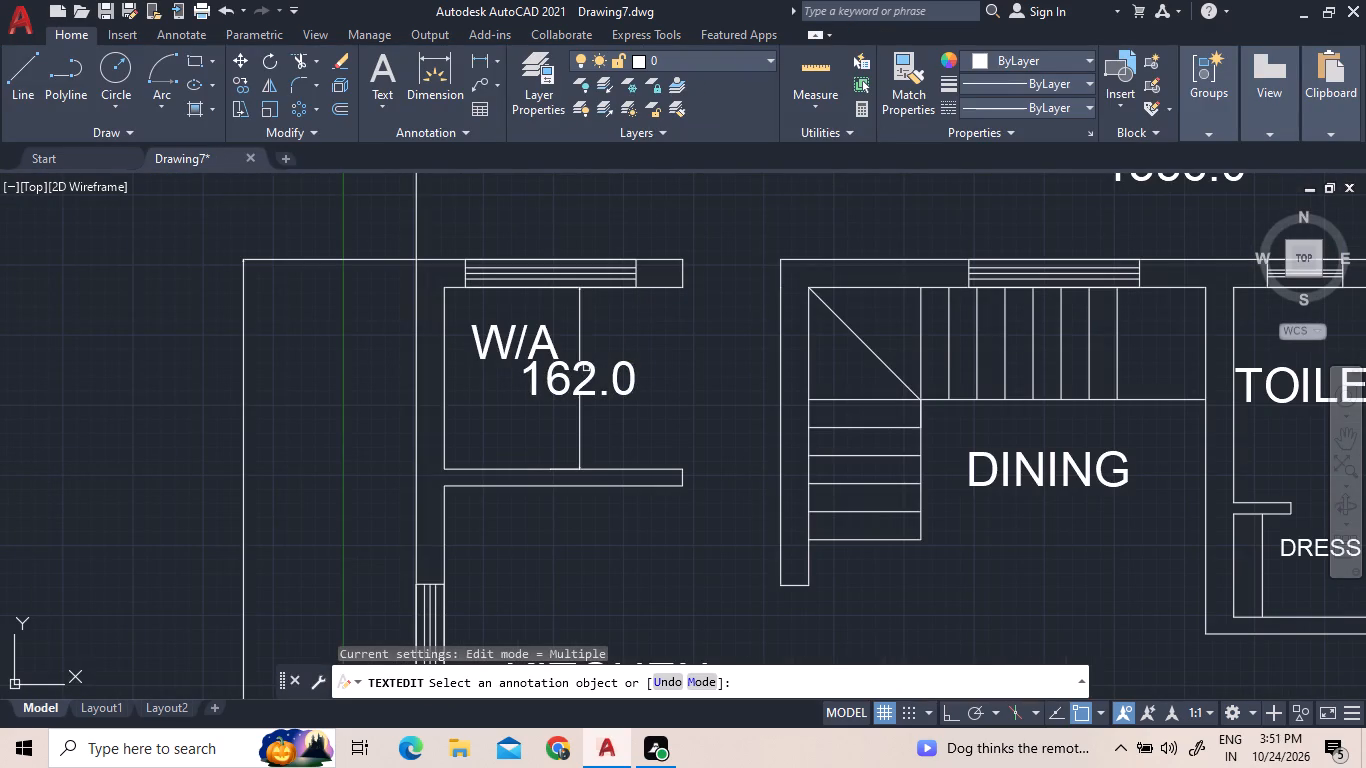
{"action": "double_click", "coordinate": [584, 364]}
{"action": "double_click", "coordinate": [579, 366]}
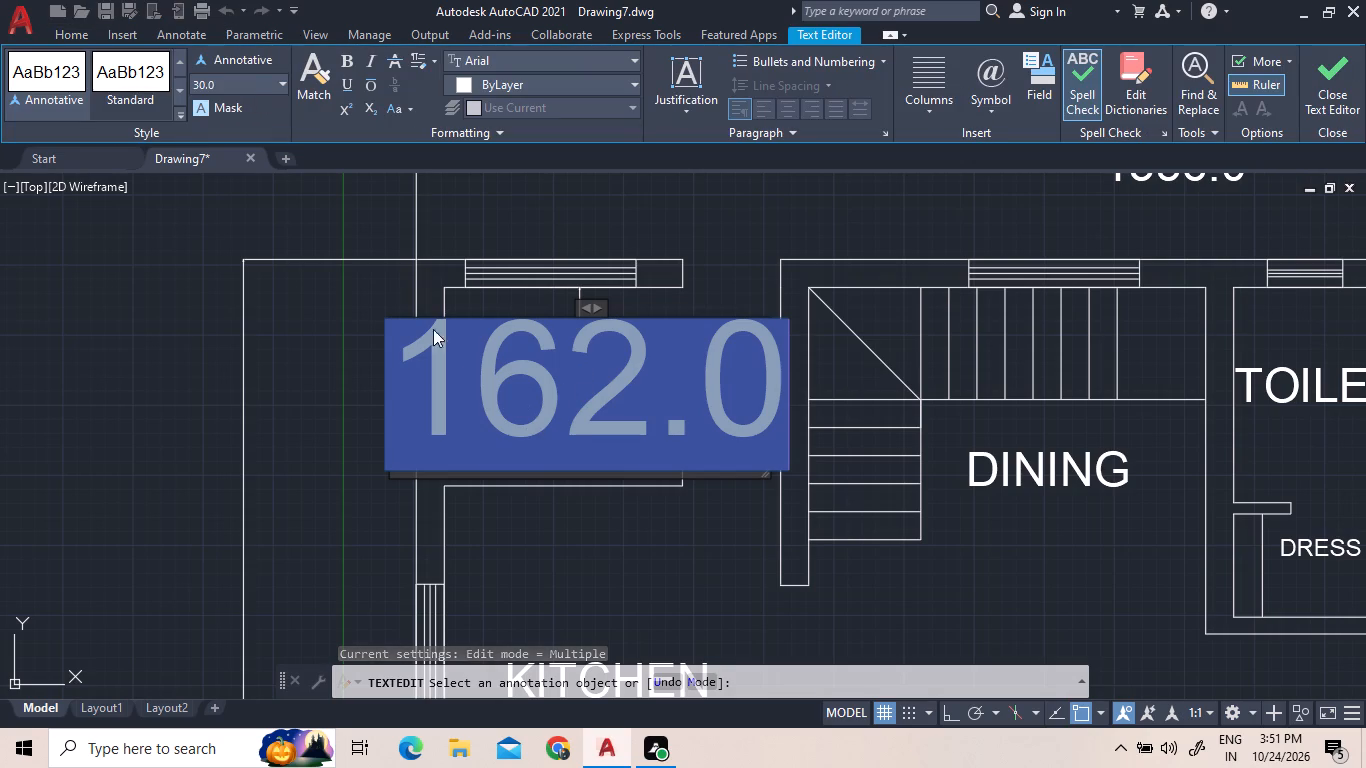
{"action": "left_click", "coordinate": [483, 369]}
{"action": "right_click", "coordinate": [523, 394]}
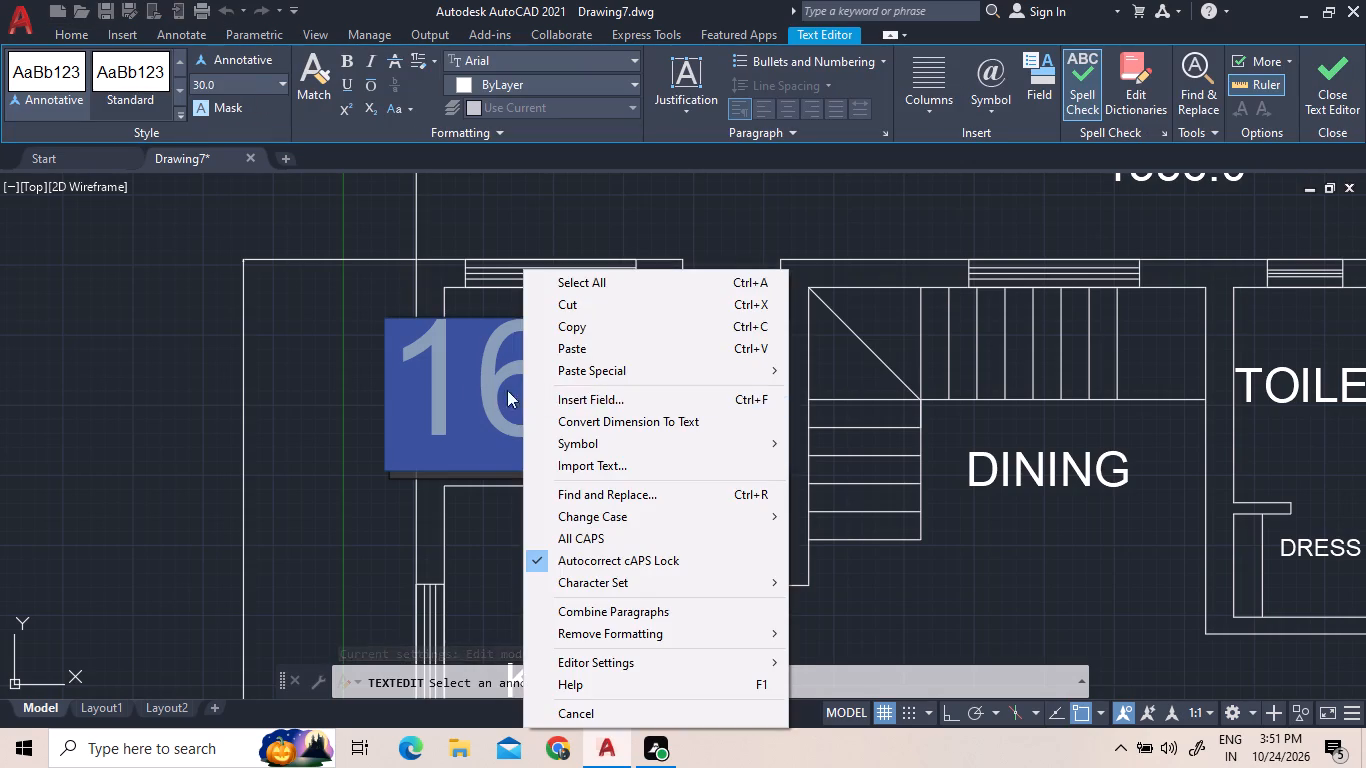
{"action": "left_click", "coordinate": [498, 388]}
{"action": "left_click", "coordinate": [278, 84]}
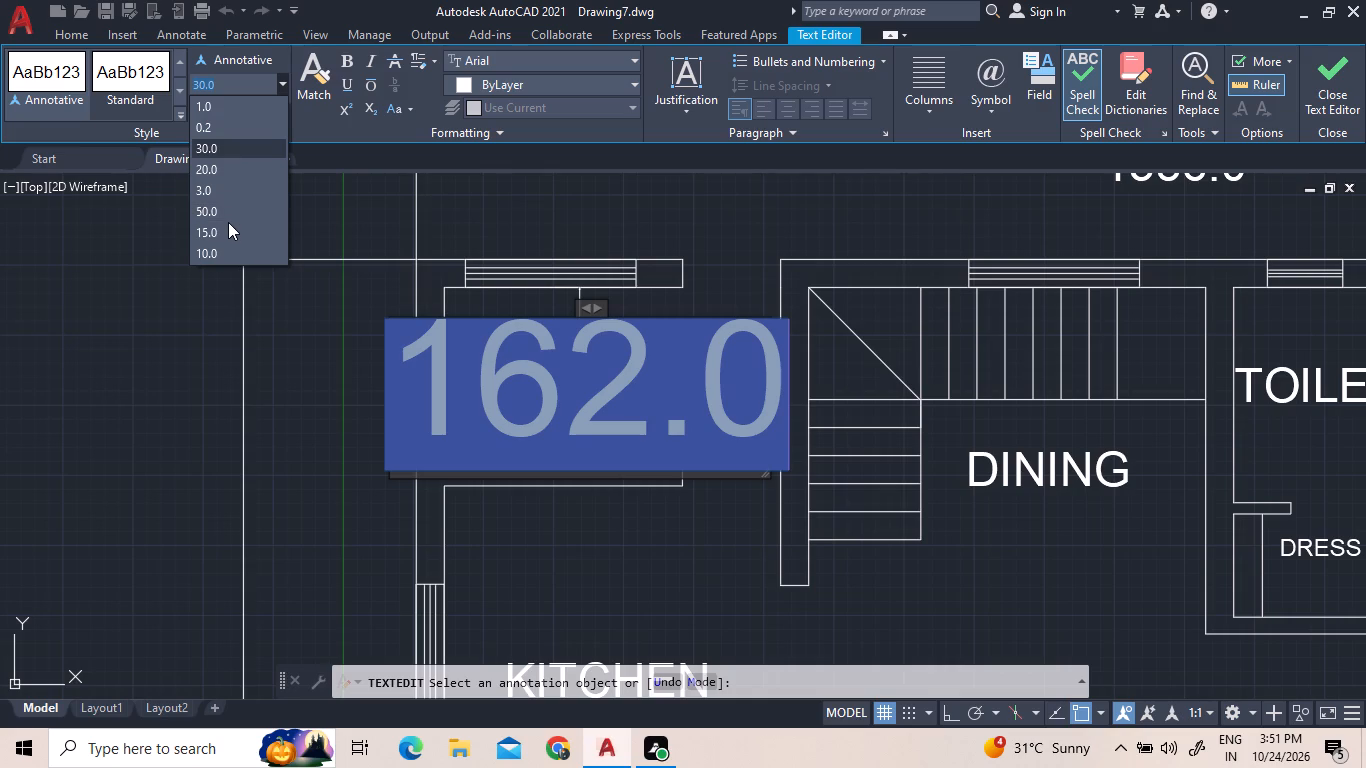
{"action": "left_click", "coordinate": [229, 228]}
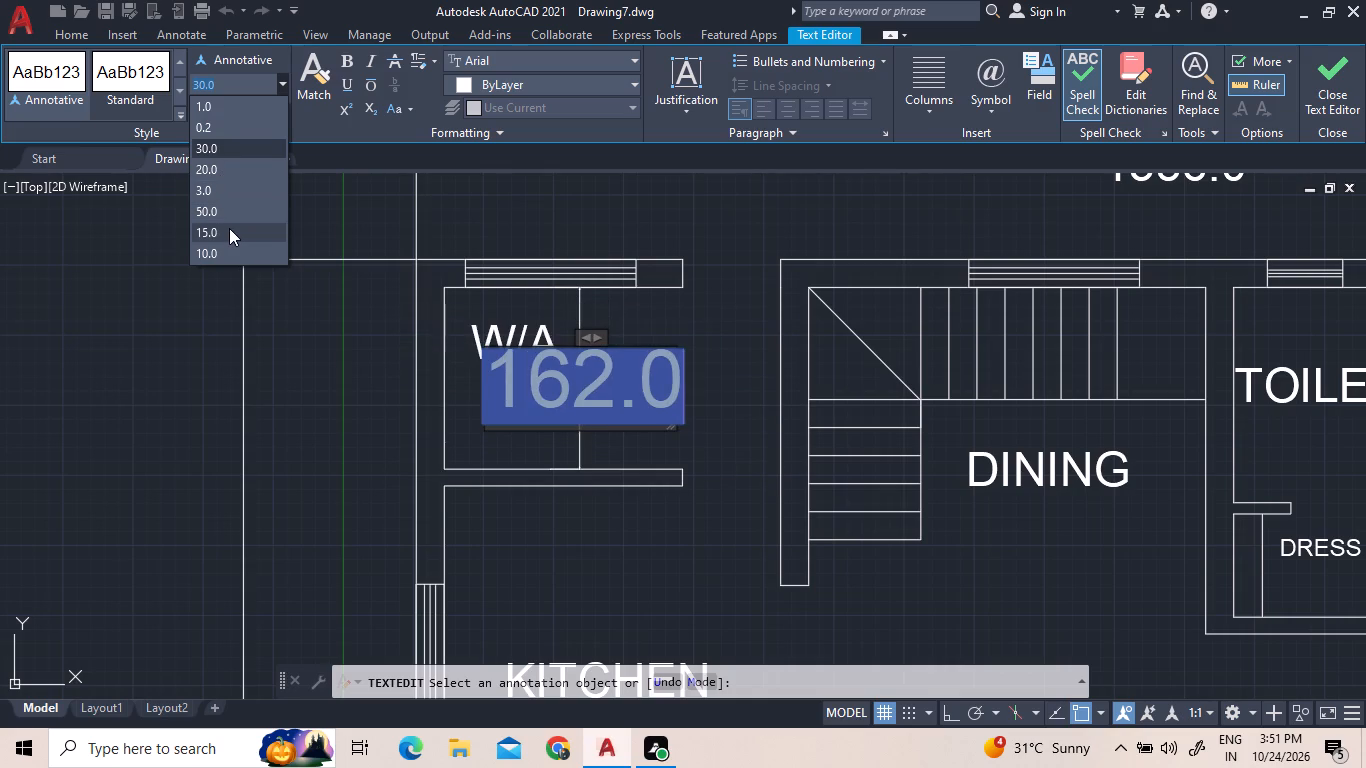
{"action": "left_click", "coordinate": [647, 318]}
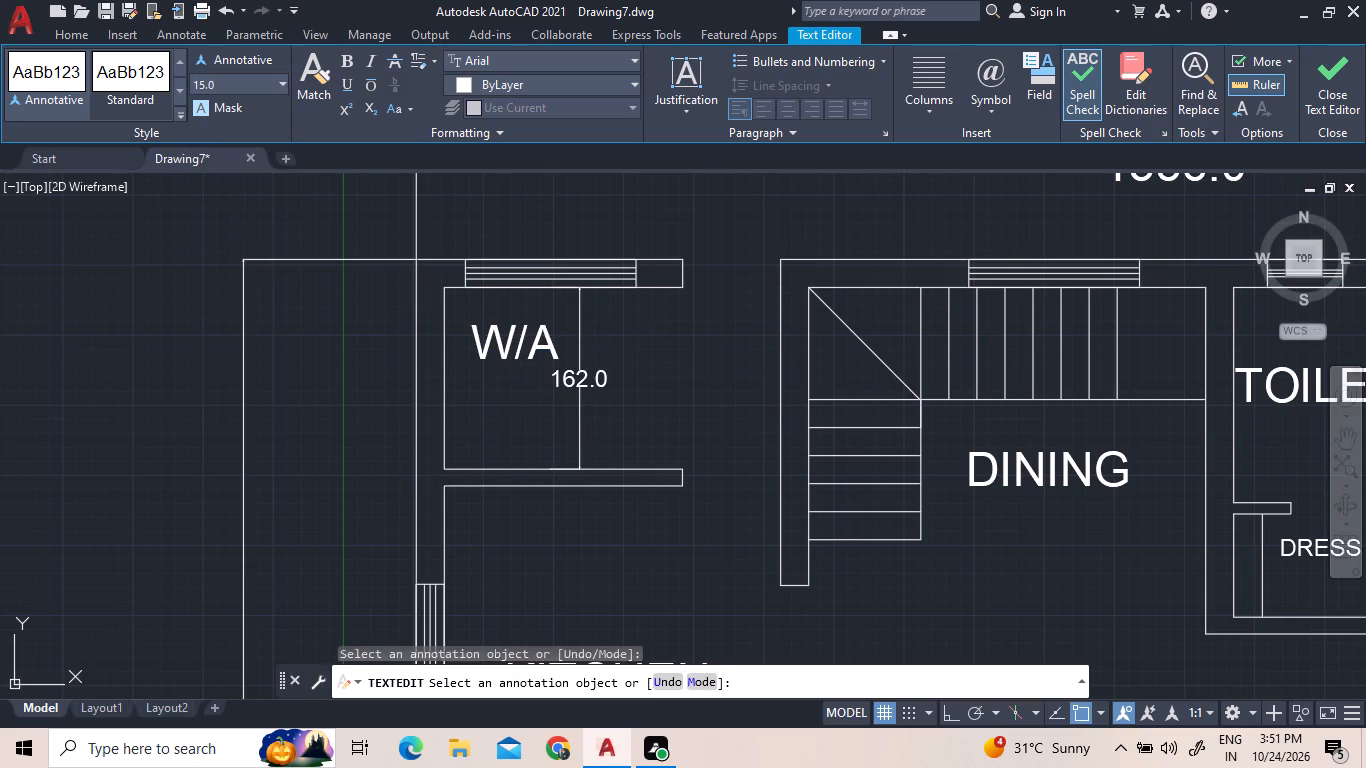
Add a horizontal linear dimension across the W/A area, from its outer side wall to the wall beside the staircase.
{"action": "middle_click_drag", "start_coordinate": [612, 360], "coordinate": [463, 374]}
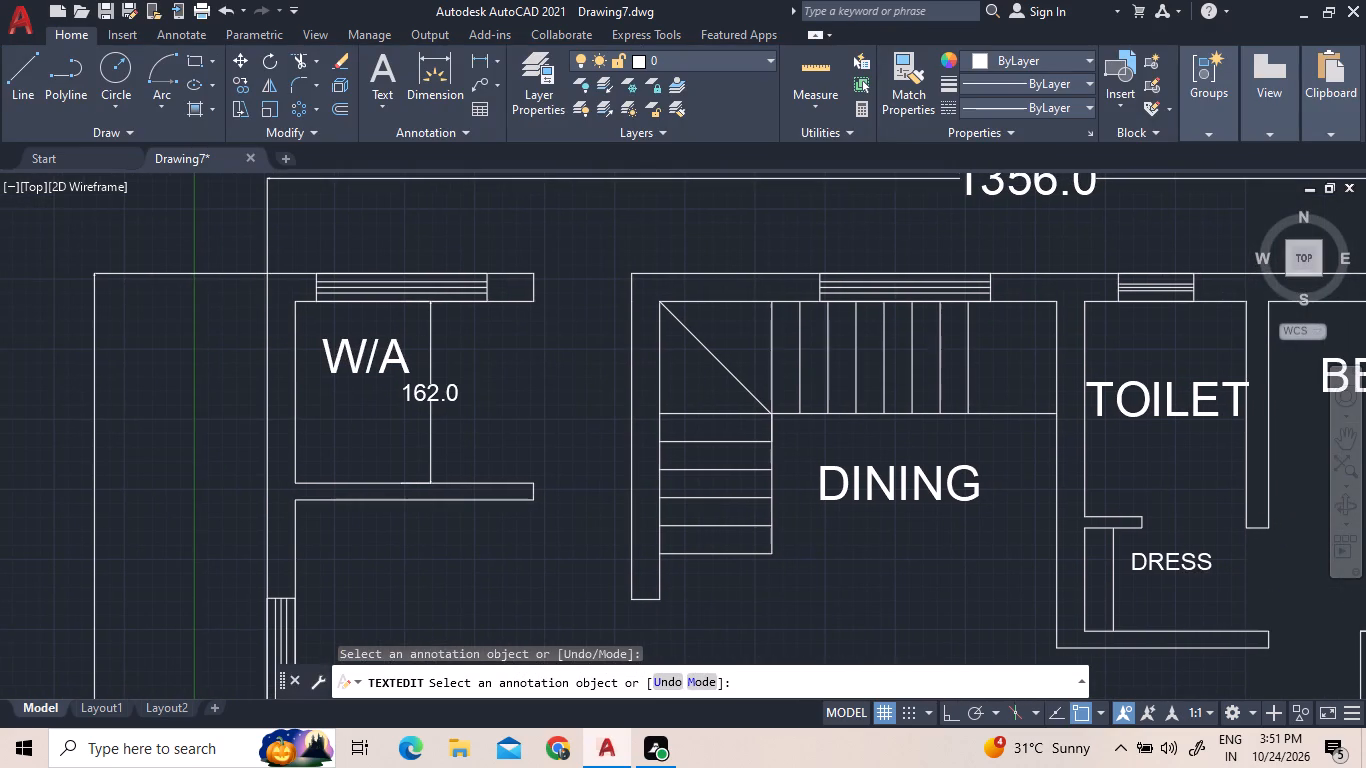
{"action": "left_click", "coordinate": [480, 59]}
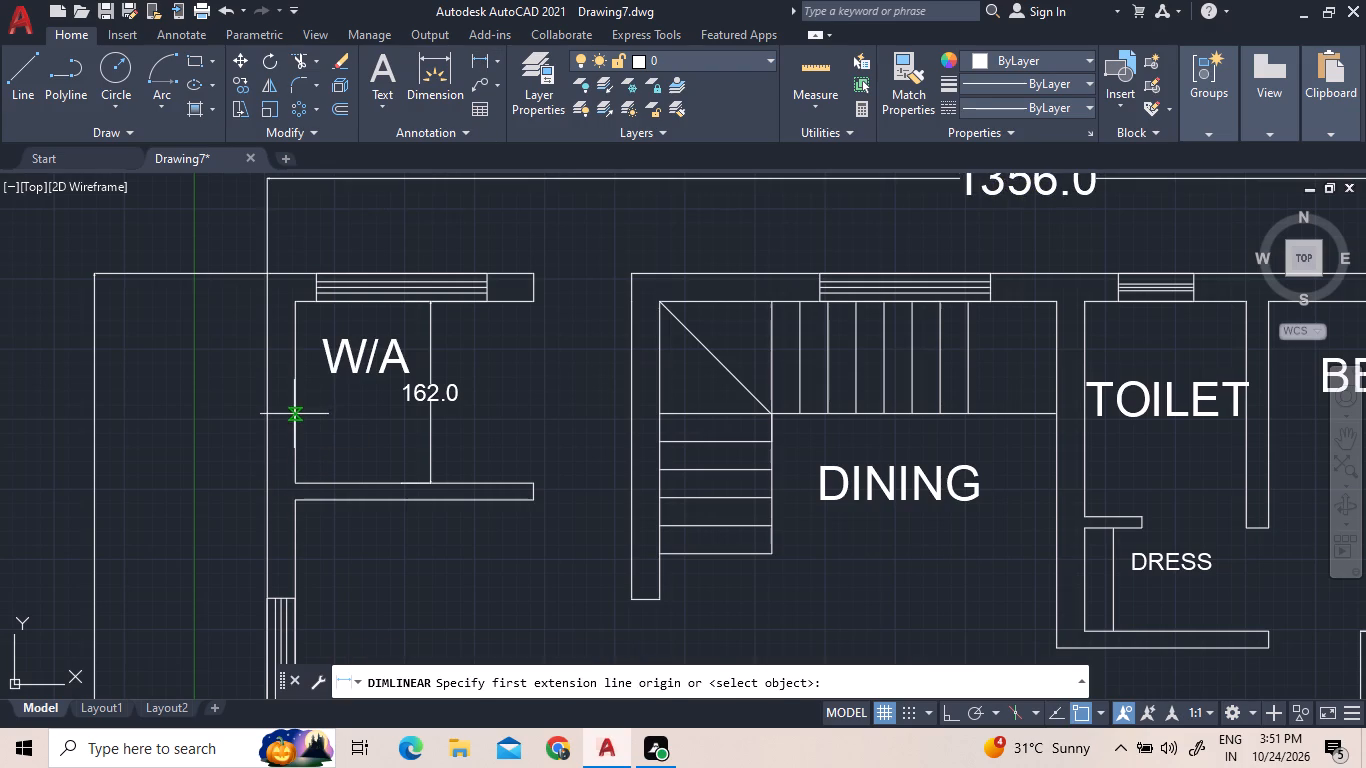
{"action": "left_click", "coordinate": [294, 414]}
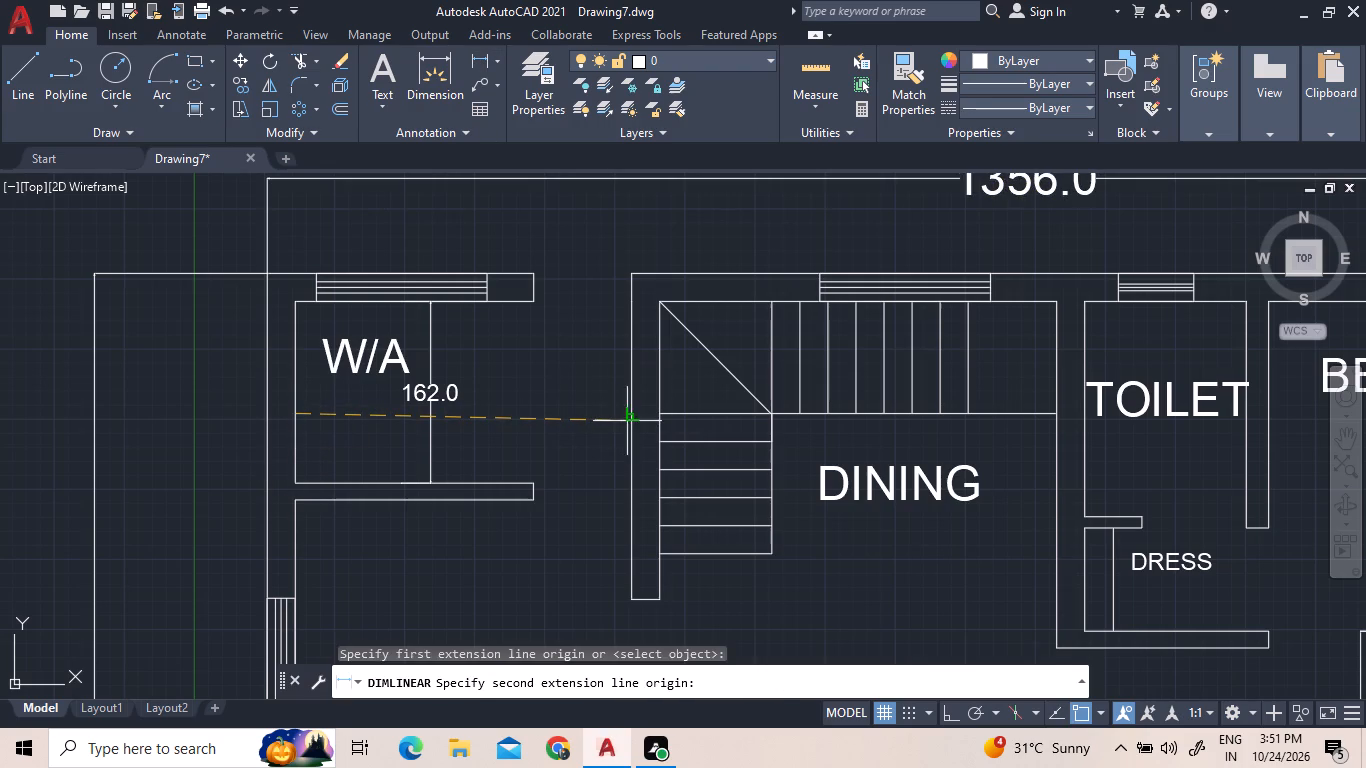
{"action": "left_click", "coordinate": [633, 411]}
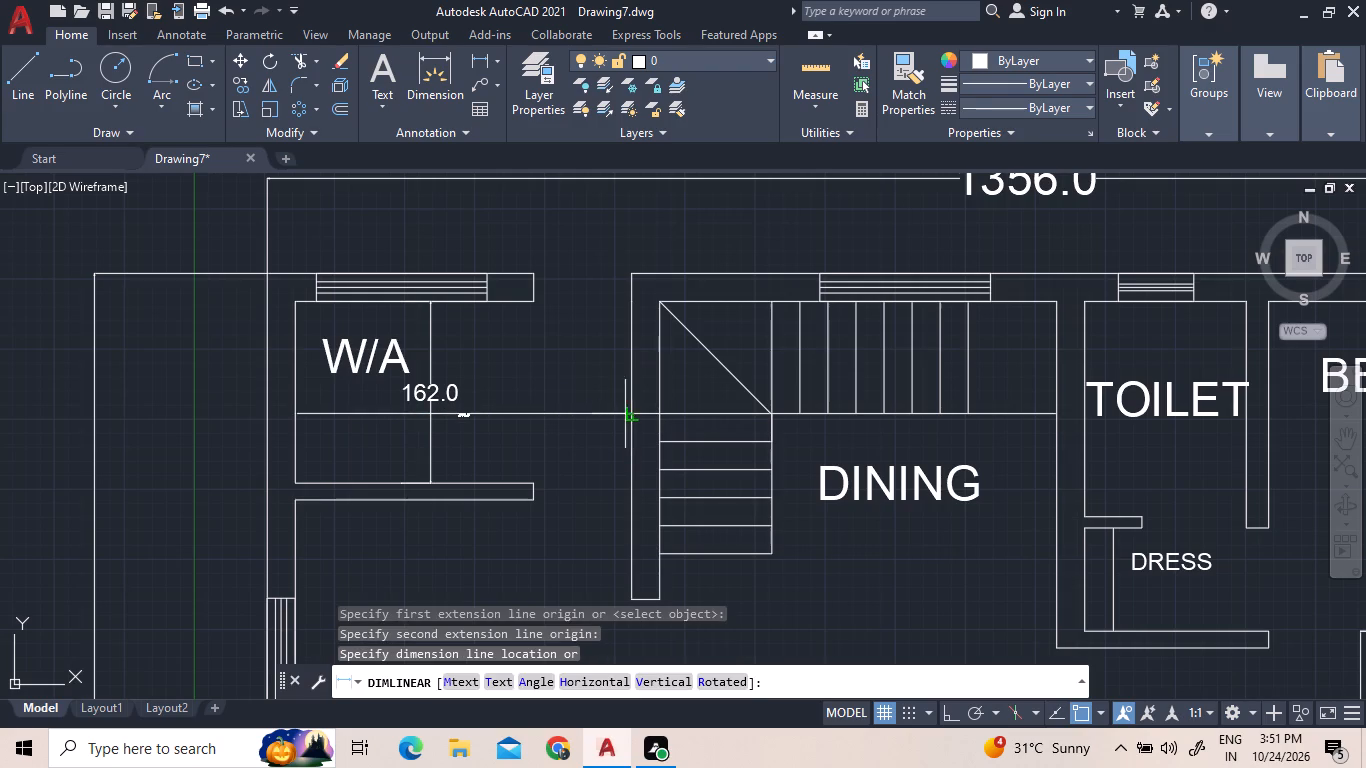
{"action": "left_click", "coordinate": [622, 422]}
Set the text height of the horizontal dimension across the W/A area to 15.
{"action": "scroll", "coordinate": [467, 407], "scroll_direction": "up", "scroll_amount": 3}
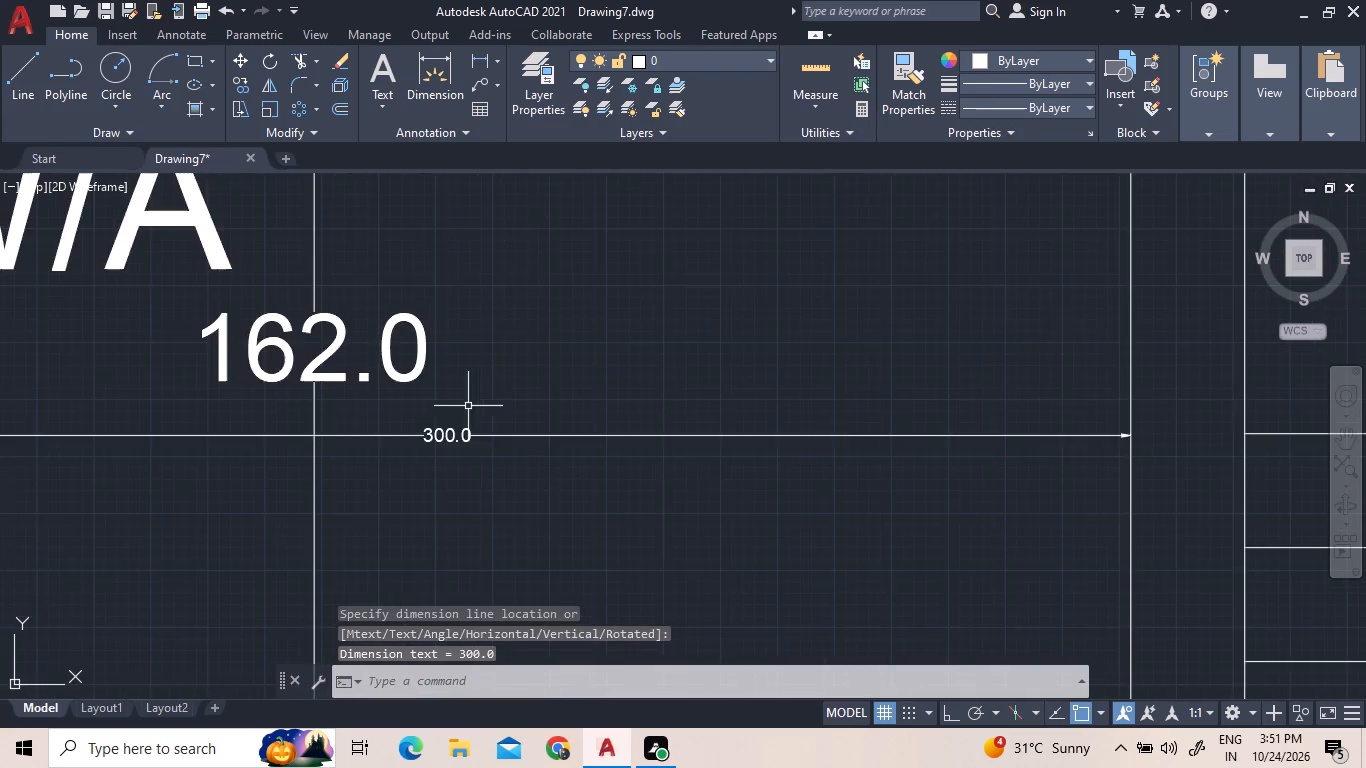
{"action": "scroll", "coordinate": [456, 440], "scroll_direction": "up", "scroll_amount": 3}
{"action": "triple_click", "coordinate": [411, 419]}
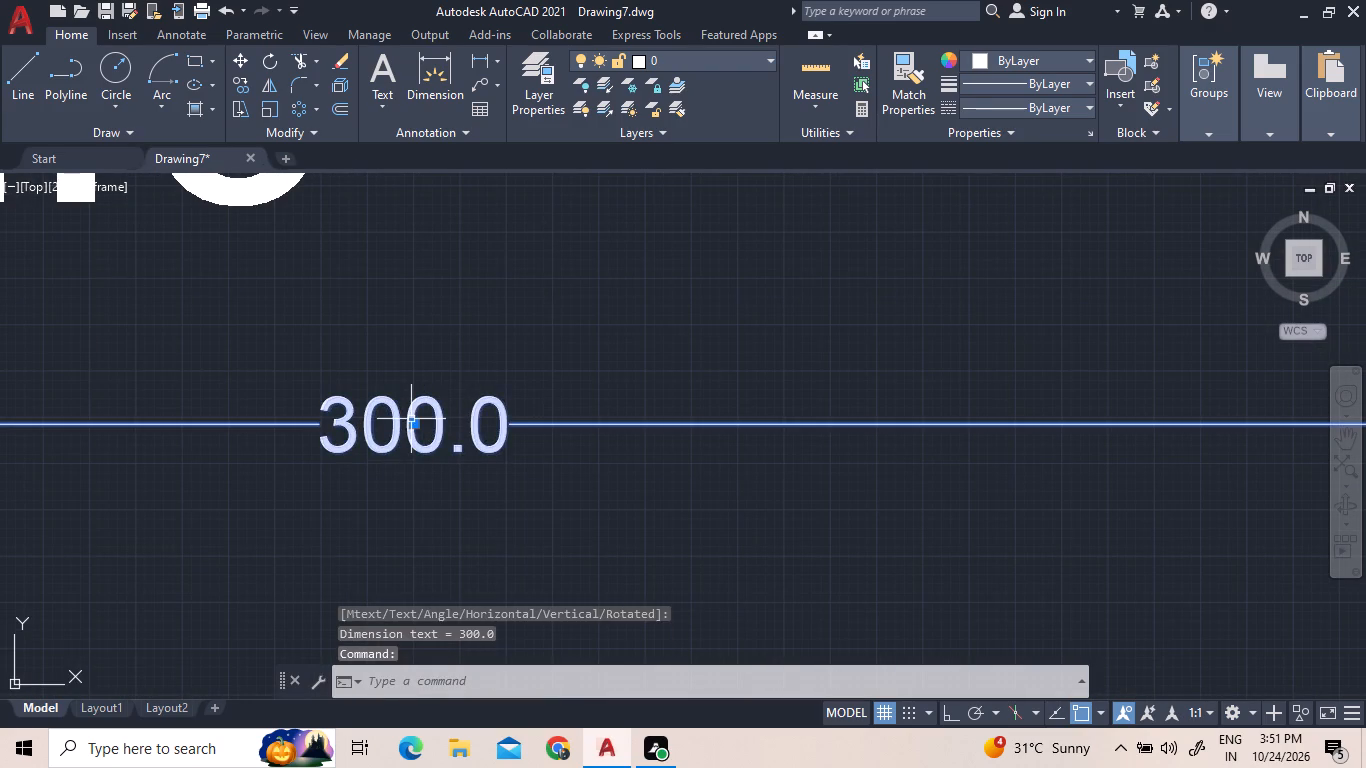
{"action": "triple_click", "coordinate": [410, 418]}
{"action": "left_click", "coordinate": [410, 418]}
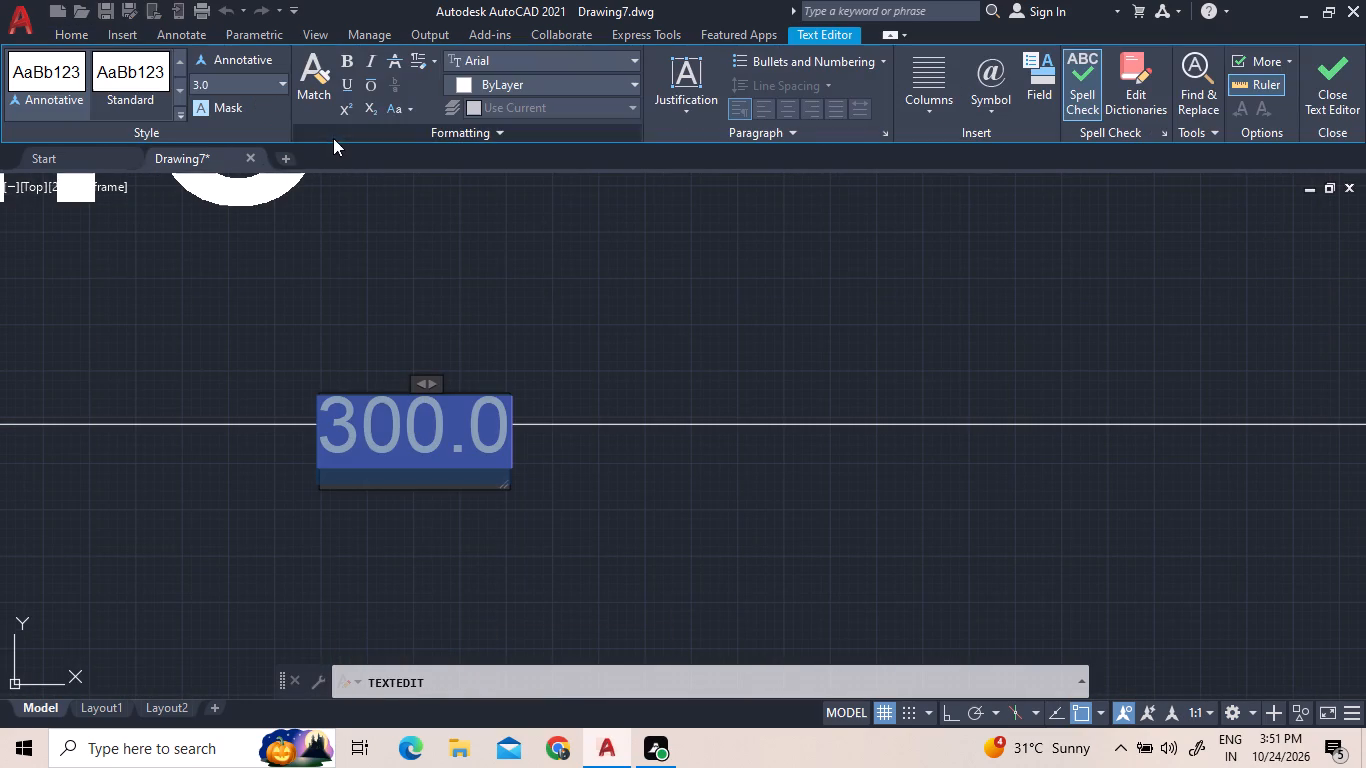
{"action": "left_click", "coordinate": [279, 82]}
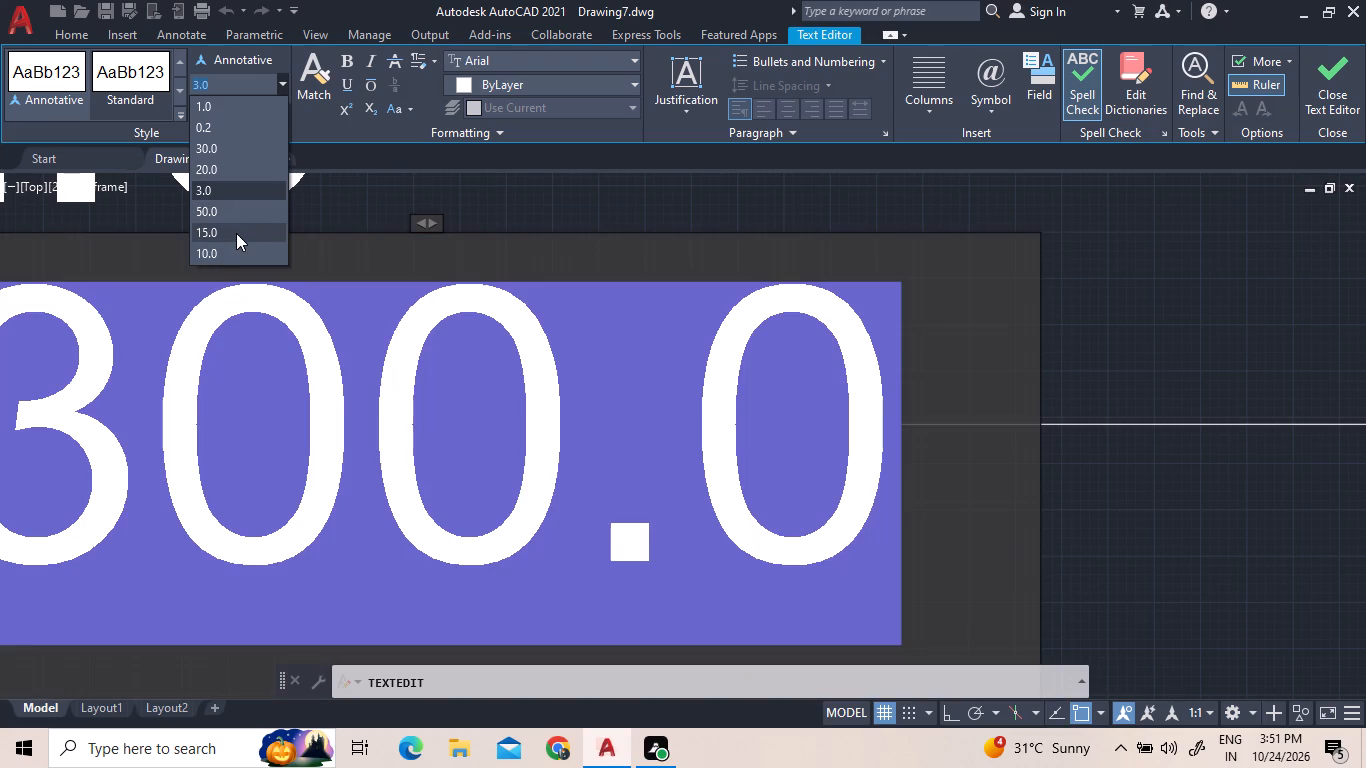
{"action": "left_click", "coordinate": [236, 233]}
{"action": "left_click", "coordinate": [474, 214]}
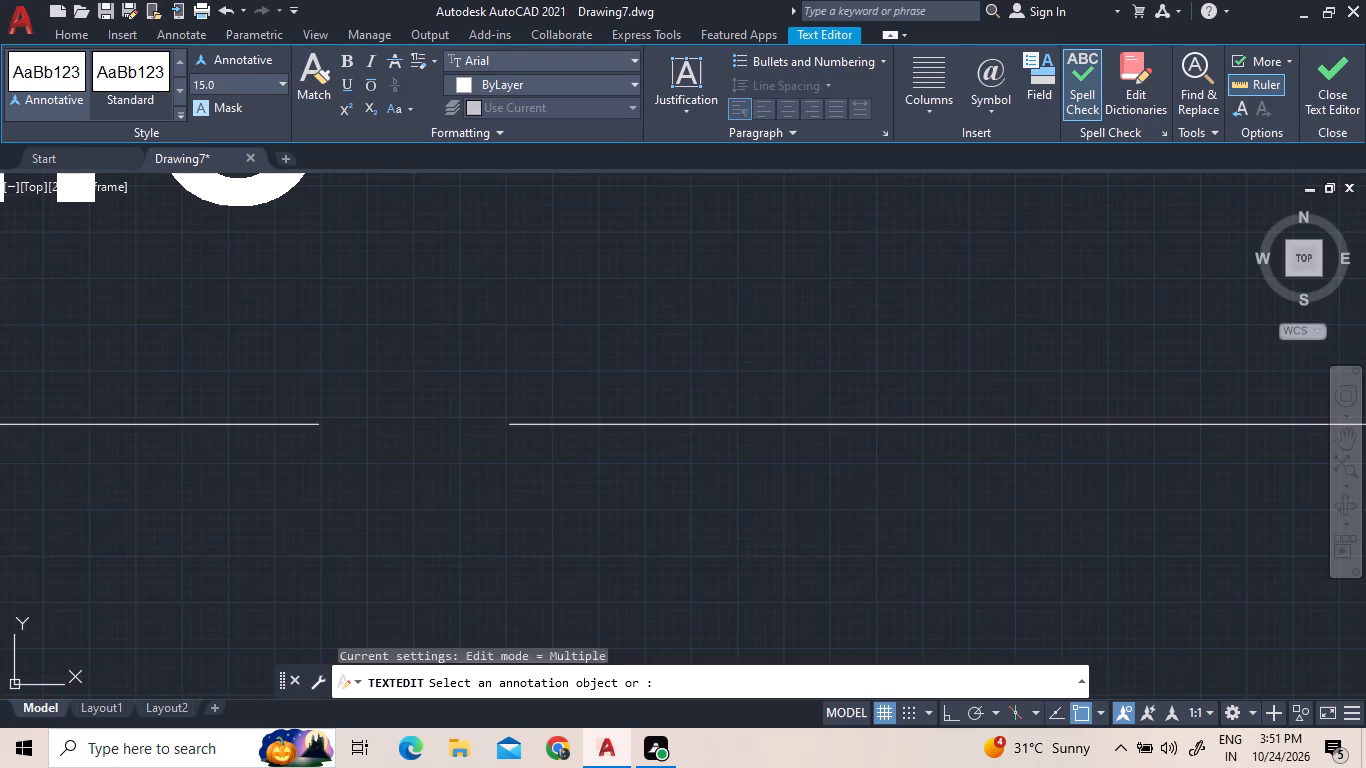
Add a vertical linear dimension in the kitchen, from the W/A partition to the wall above the porch.
{"action": "scroll", "coordinate": [509, 347], "scroll_direction": "down", "scroll_amount": 9}
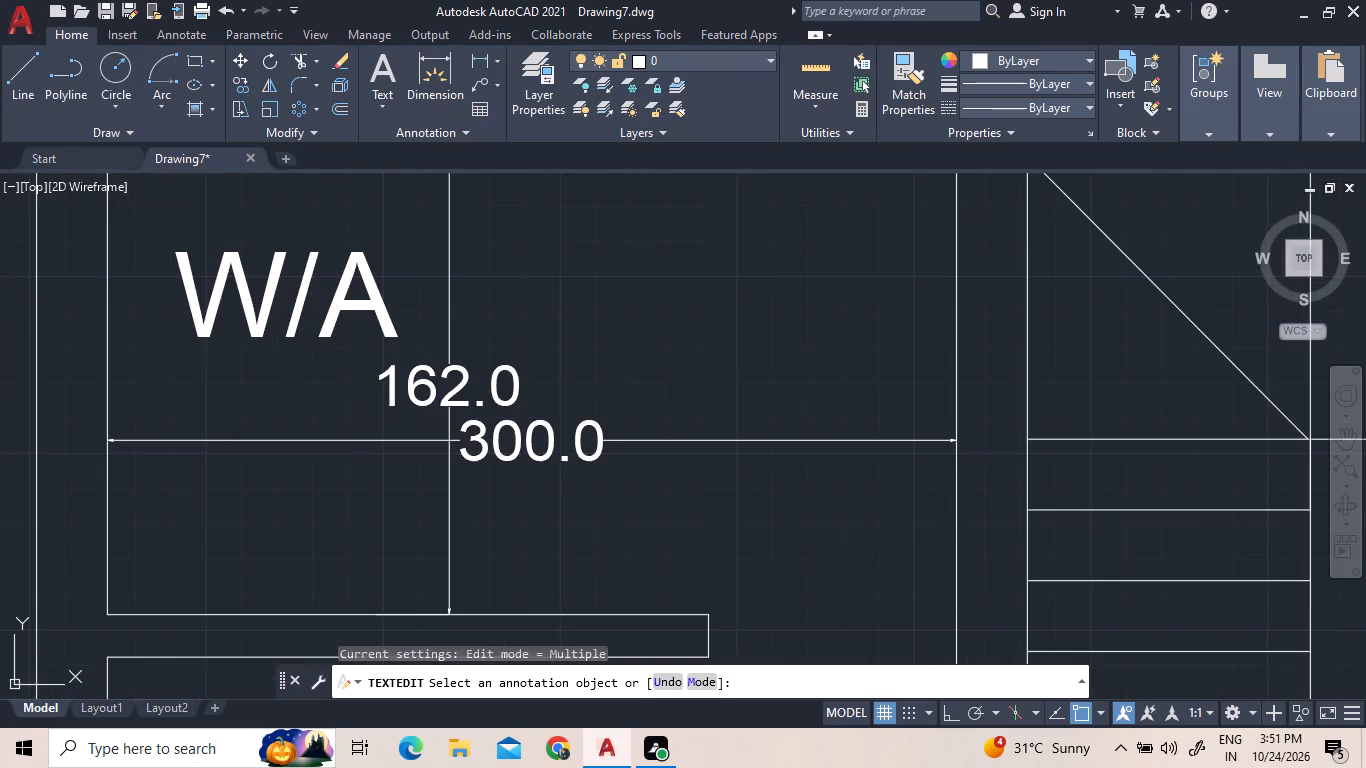
{"action": "scroll", "coordinate": [561, 492], "scroll_direction": "down", "scroll_amount": 3}
{"action": "middle_click_drag", "start_coordinate": [565, 493], "coordinate": [422, 443]}
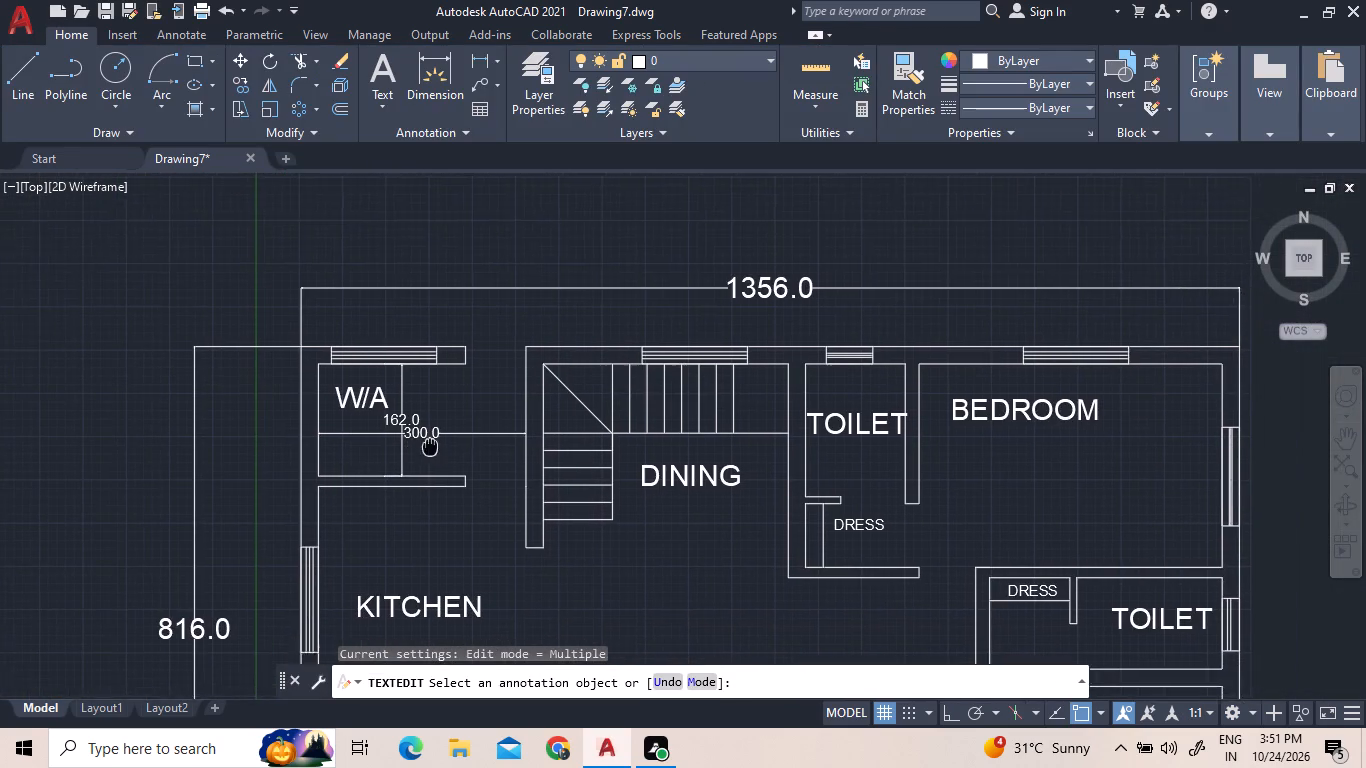
{"action": "middle_click_drag", "start_coordinate": [422, 443], "coordinate": [419, 441]}
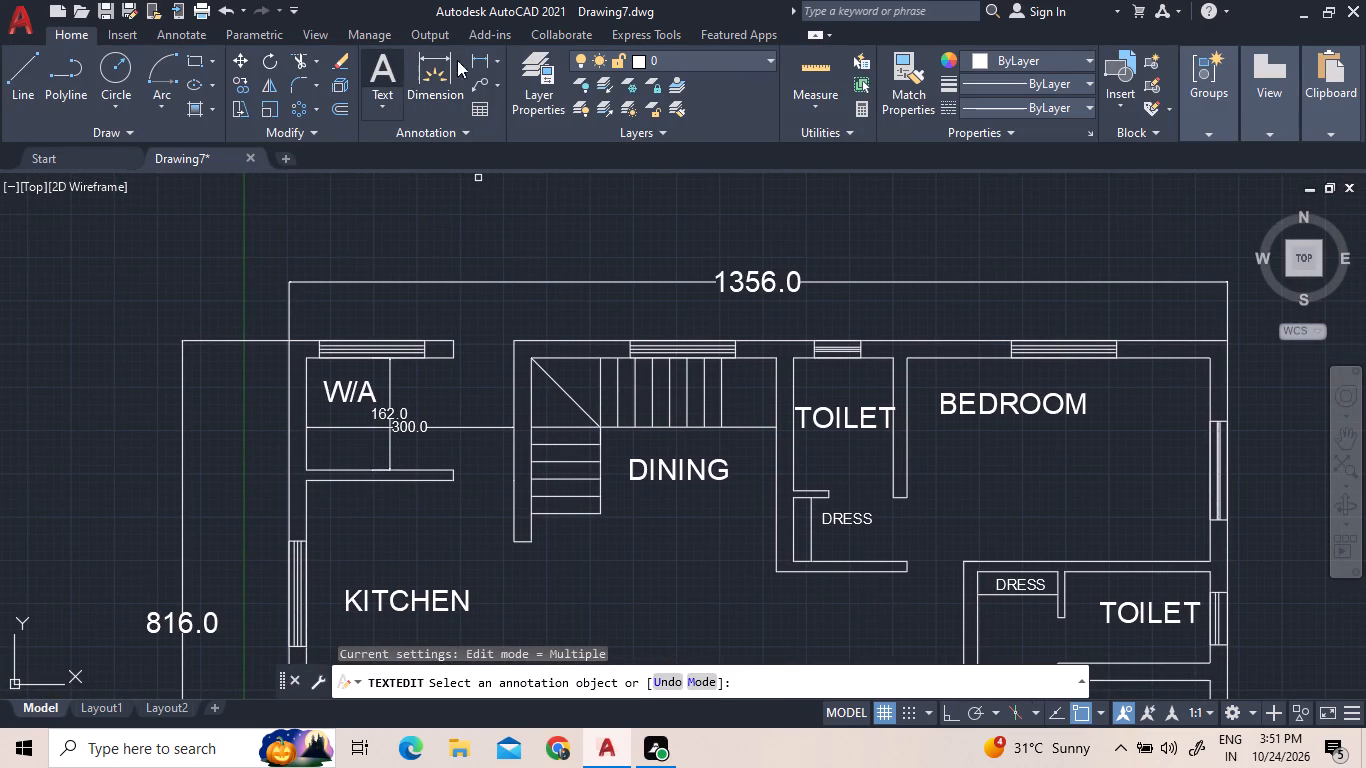
{"action": "left_click", "coordinate": [482, 62]}
{"action": "scroll", "coordinate": [485, 353], "scroll_direction": "down", "scroll_amount": 2}
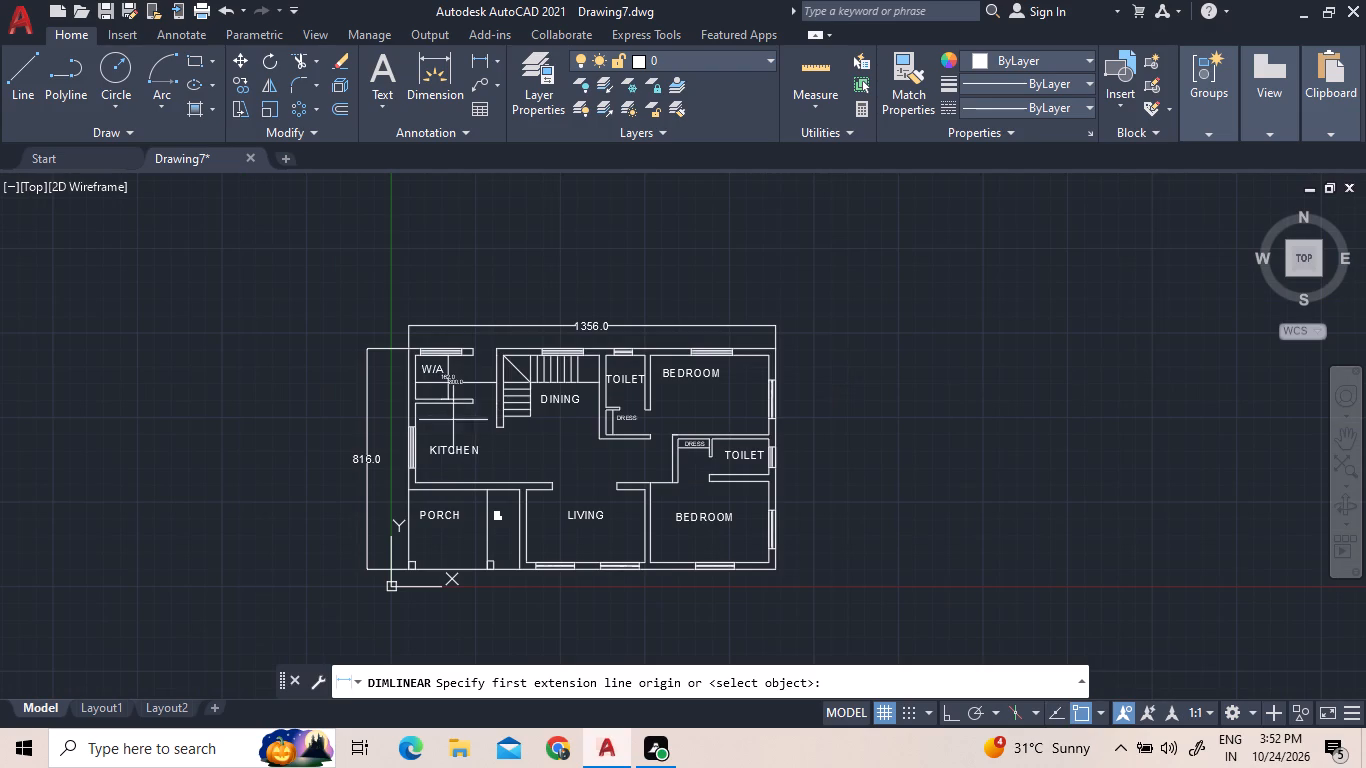
{"action": "scroll", "coordinate": [450, 411], "scroll_direction": "up", "scroll_amount": 2}
{"action": "left_click", "coordinate": [437, 393]}
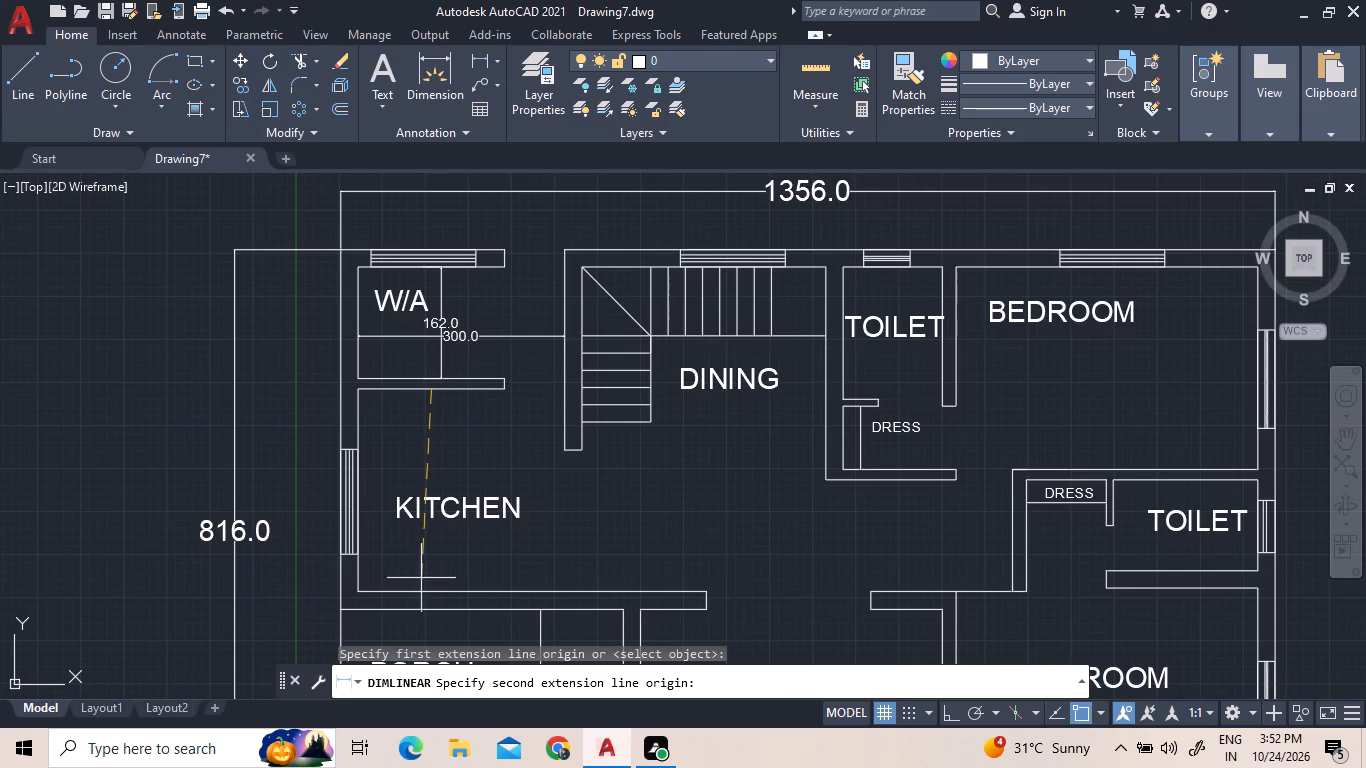
{"action": "left_click", "coordinate": [428, 592]}
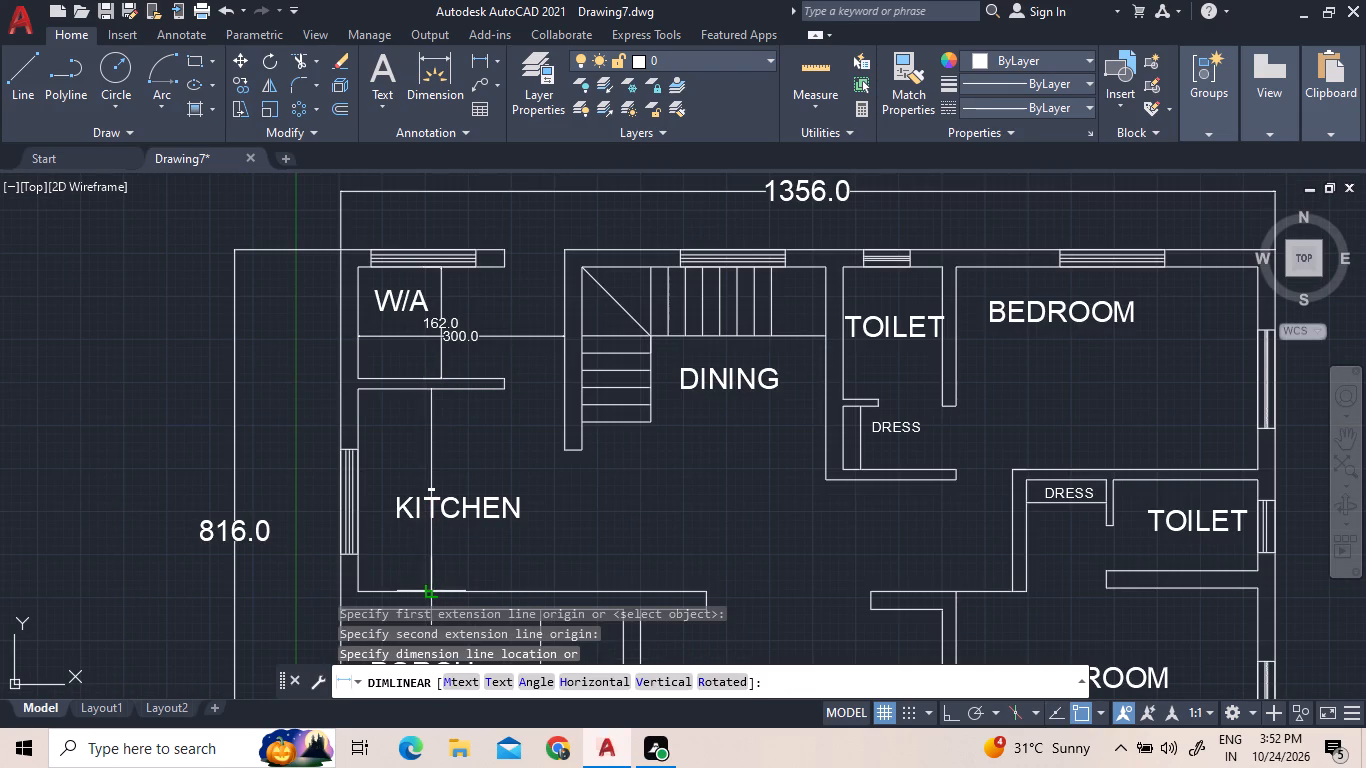
{"action": "left_click", "coordinate": [385, 592]}
Set the text height of the kitchen's vertical dimension to 15.
{"action": "scroll", "coordinate": [369, 493], "scroll_direction": "up", "scroll_amount": 3}
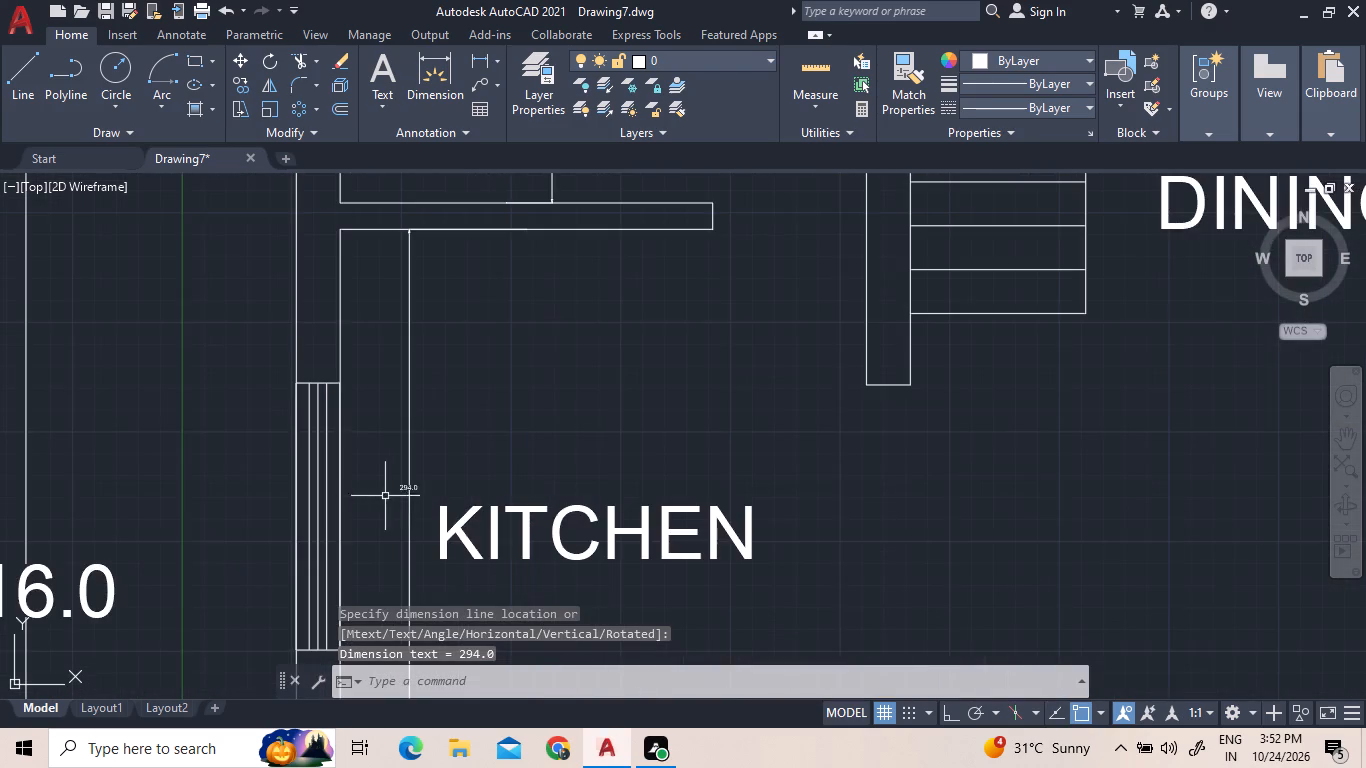
{"action": "scroll", "coordinate": [418, 492], "scroll_direction": "up", "scroll_amount": 4}
{"action": "triple_click", "coordinate": [374, 483]}
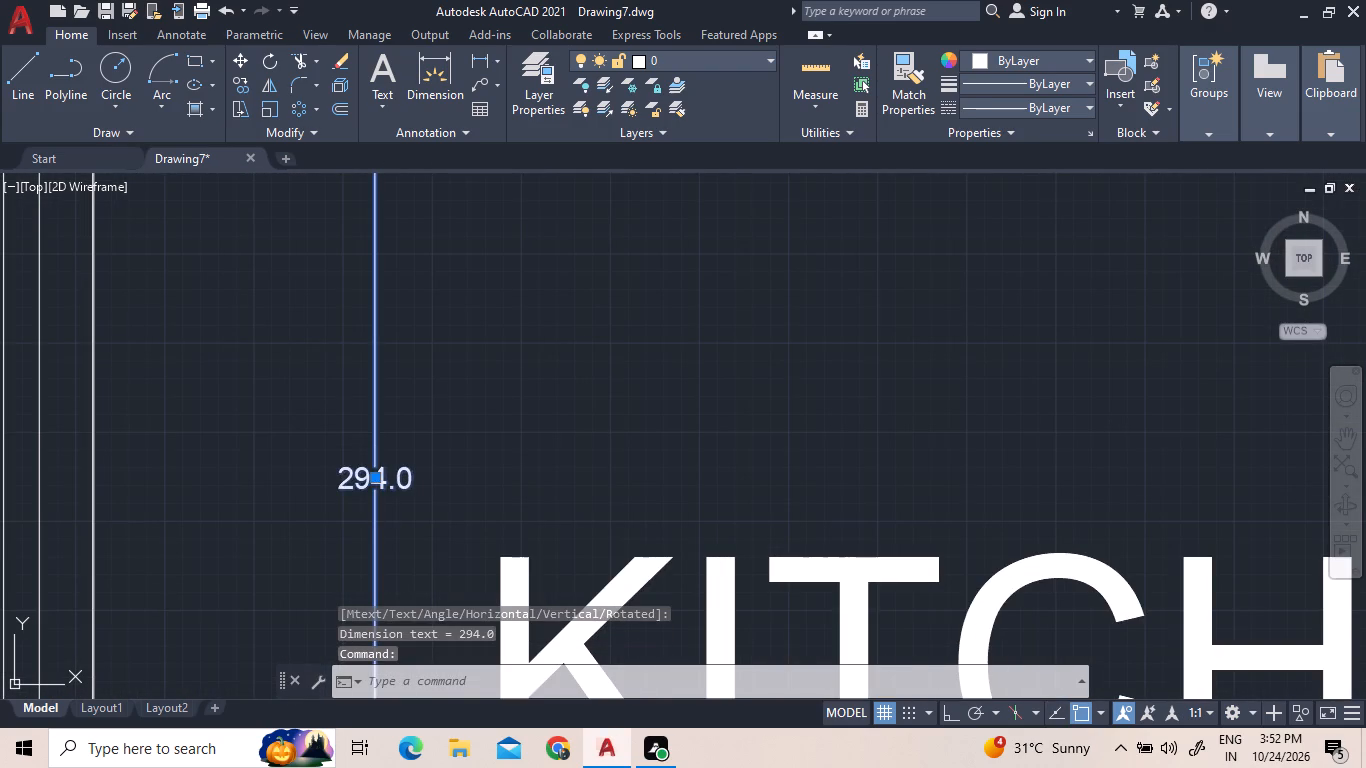
{"action": "double_click", "coordinate": [373, 483]}
{"action": "left_click", "coordinate": [279, 92]}
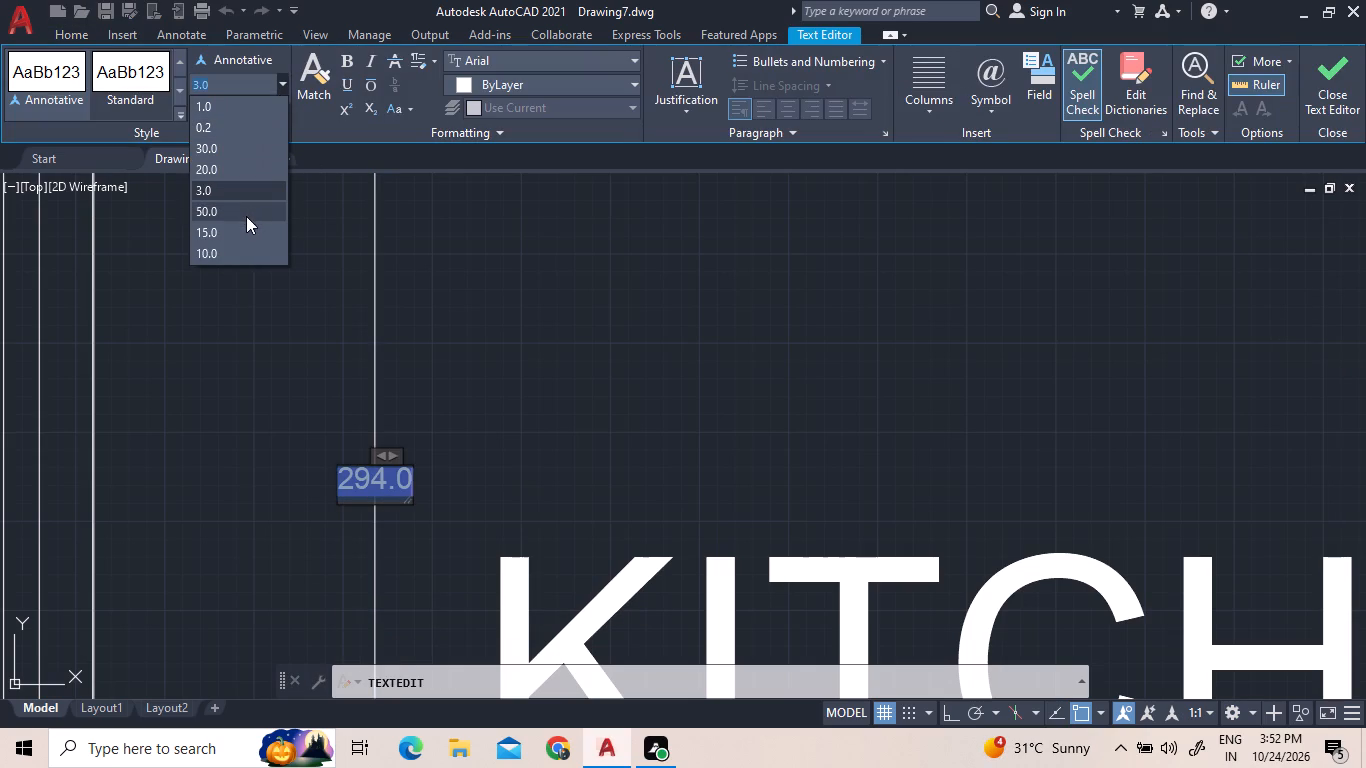
{"action": "left_click", "coordinate": [242, 229]}
{"action": "left_click", "coordinate": [292, 310]}
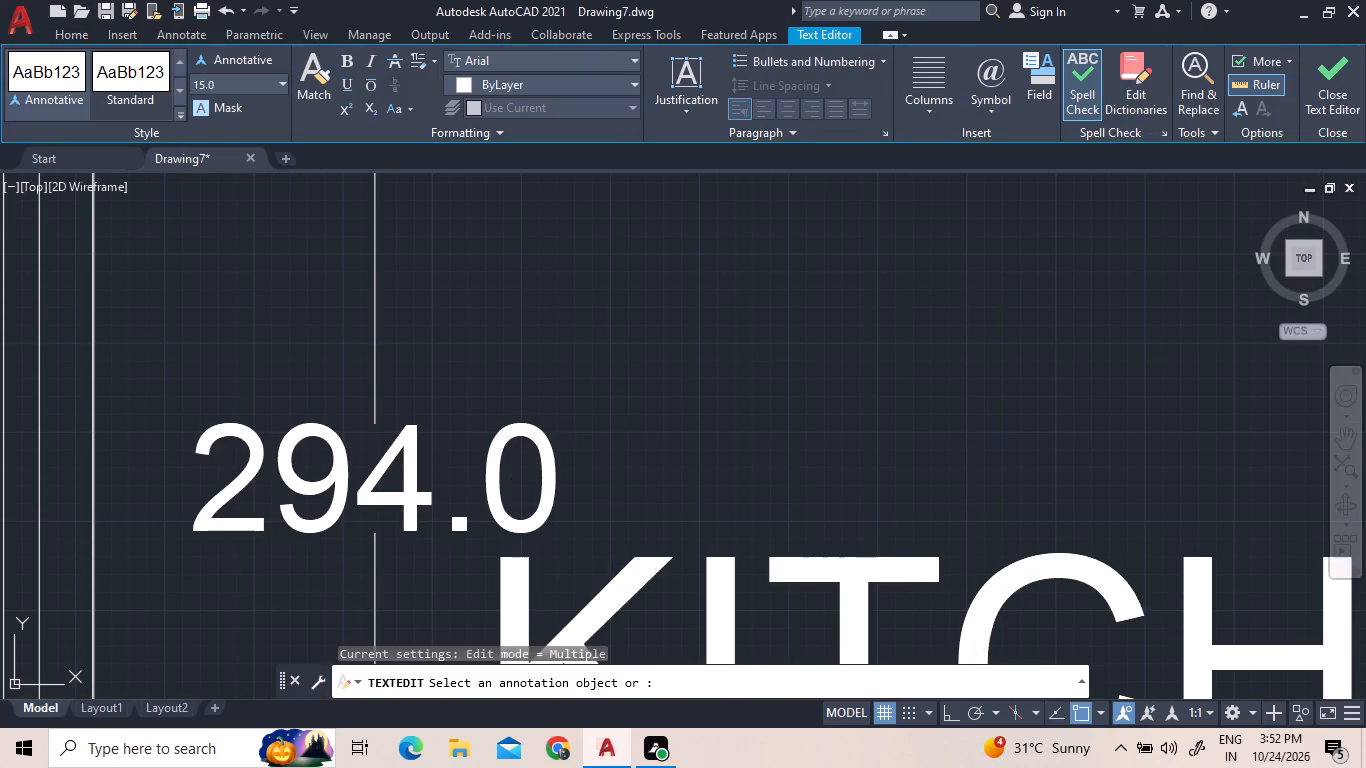
Add a horizontal linear dimension across the kitchen, from its outer side wall to the wall beside the staircase.
{"action": "scroll", "coordinate": [344, 360], "scroll_direction": "down", "scroll_amount": 5}
{"action": "scroll", "coordinate": [441, 495], "scroll_direction": "down", "scroll_amount": 1}
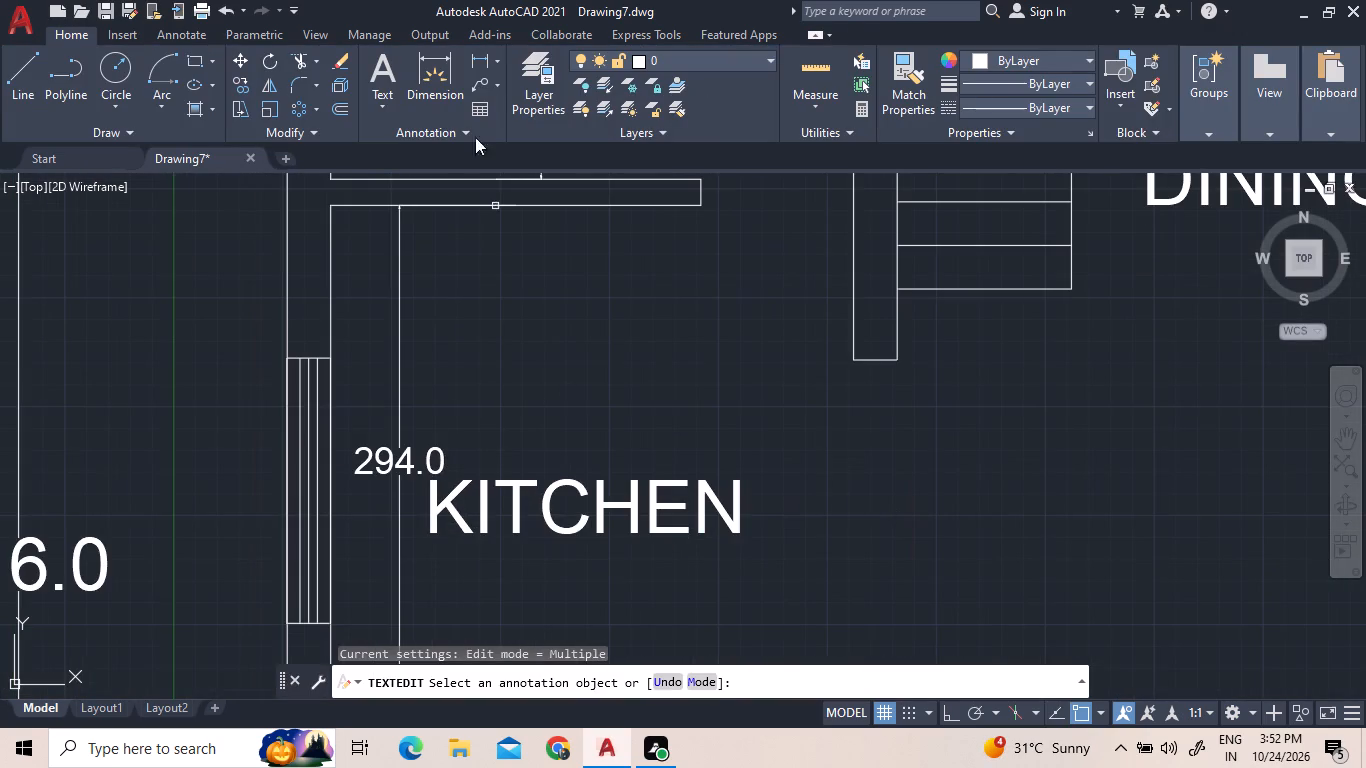
{"action": "left_click", "coordinate": [477, 52]}
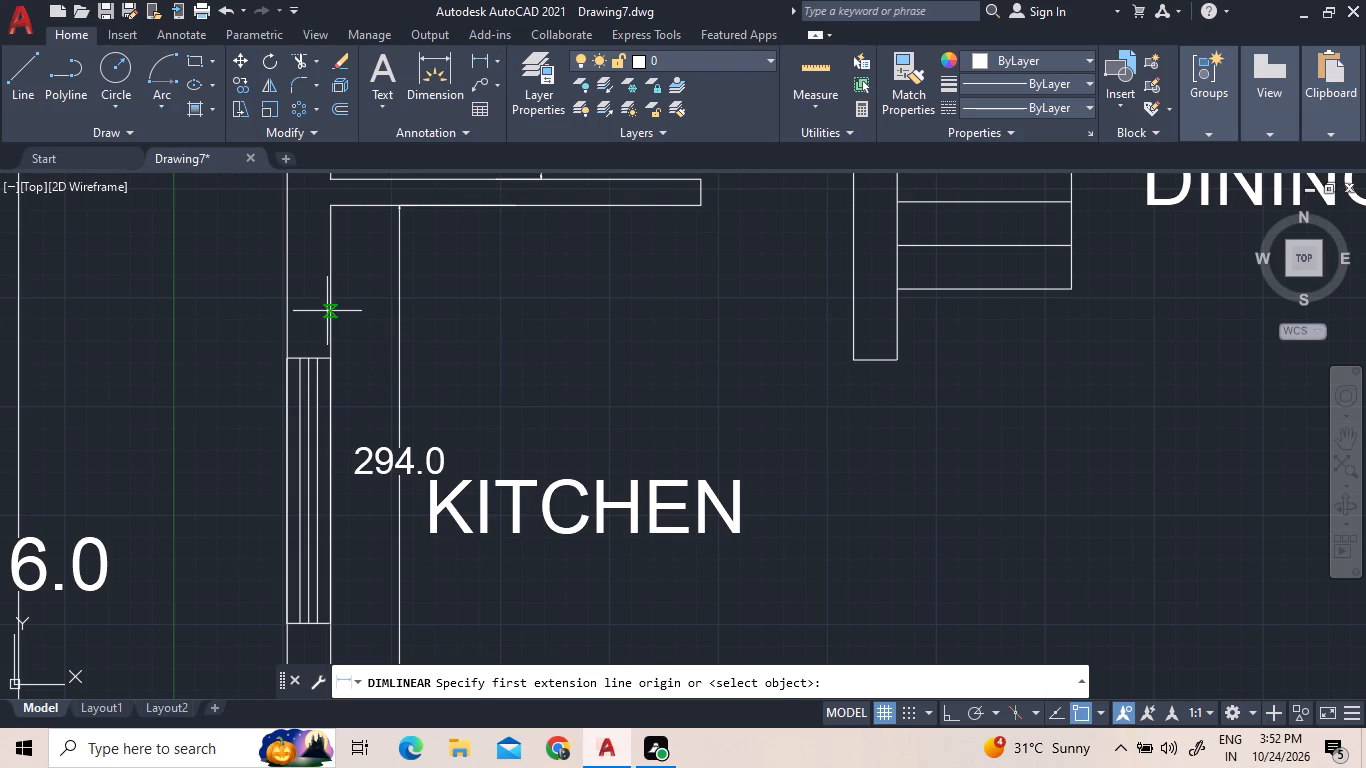
{"action": "left_click", "coordinate": [329, 309]}
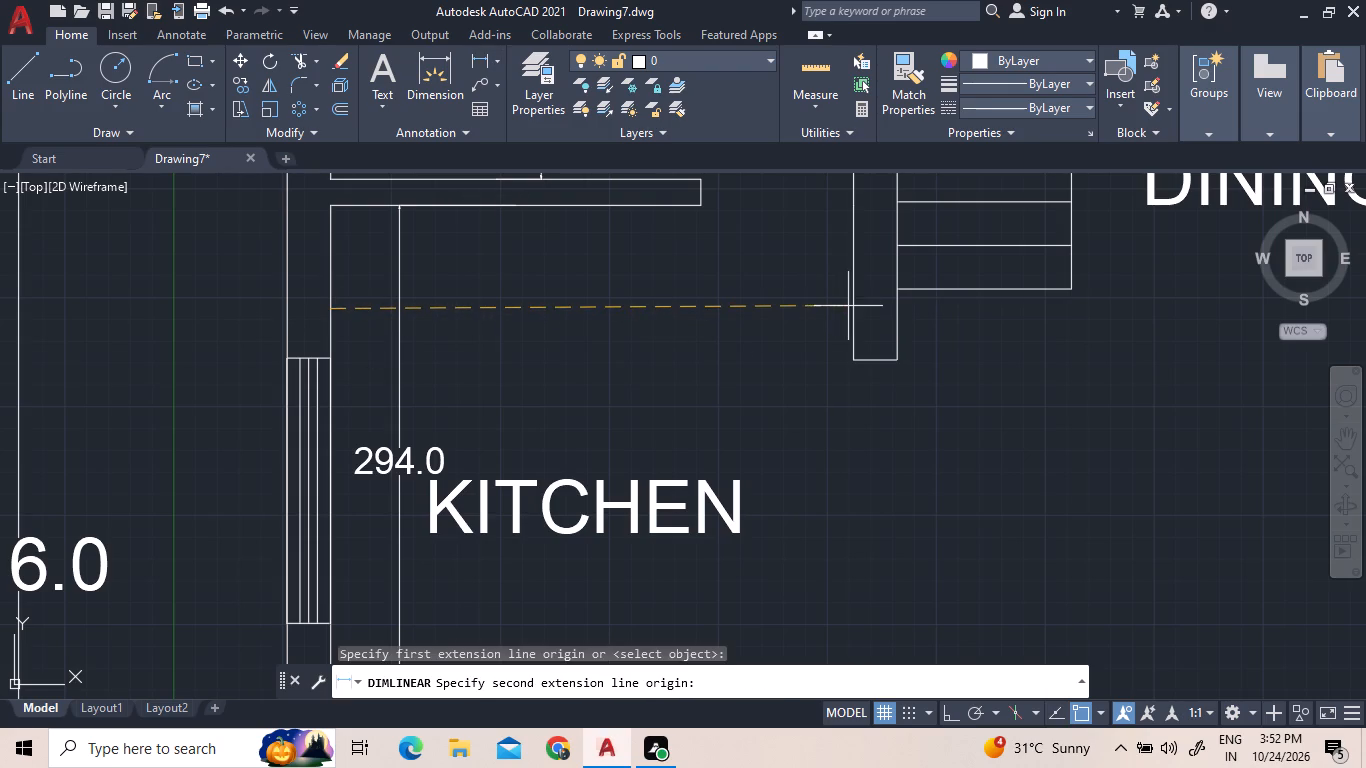
{"action": "left_click", "coordinate": [854, 308]}
{"action": "left_click", "coordinate": [852, 316]}
Set the text height of the kitchen's horizontal dimension to 15.
{"action": "scroll", "coordinate": [594, 314], "scroll_direction": "up", "scroll_amount": 3}
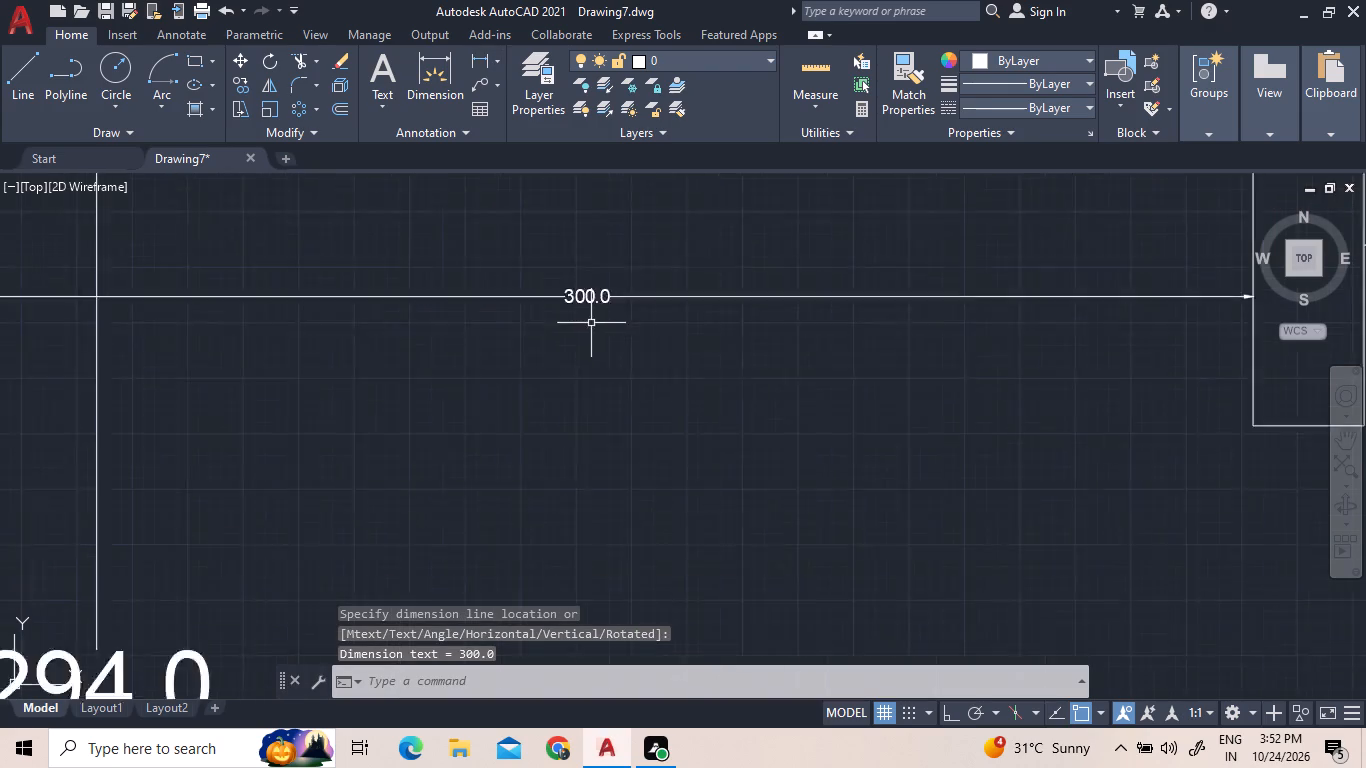
{"action": "scroll", "coordinate": [591, 324], "scroll_direction": "up", "scroll_amount": 1}
{"action": "scroll", "coordinate": [557, 244], "scroll_direction": "up", "scroll_amount": 3}
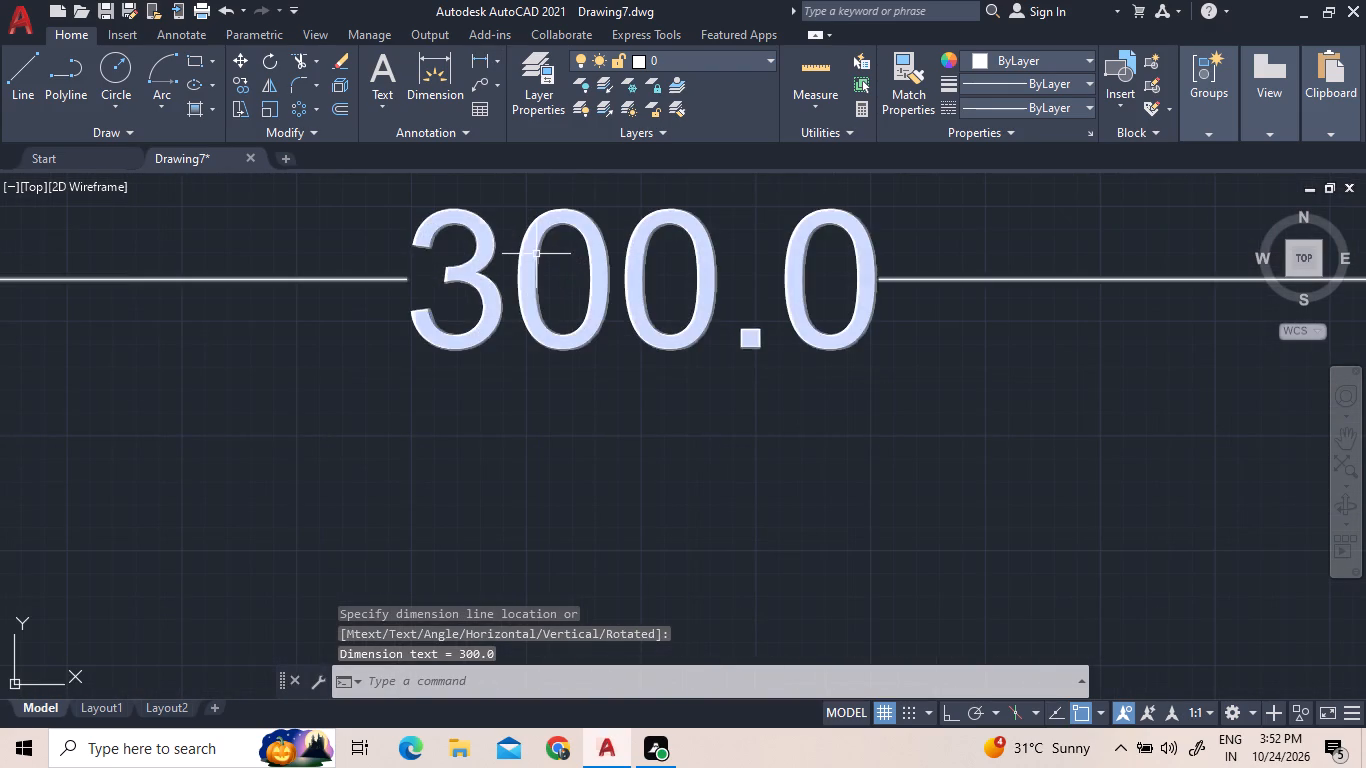
{"action": "triple_click", "coordinate": [536, 254]}
{"action": "left_click", "coordinate": [536, 254]}
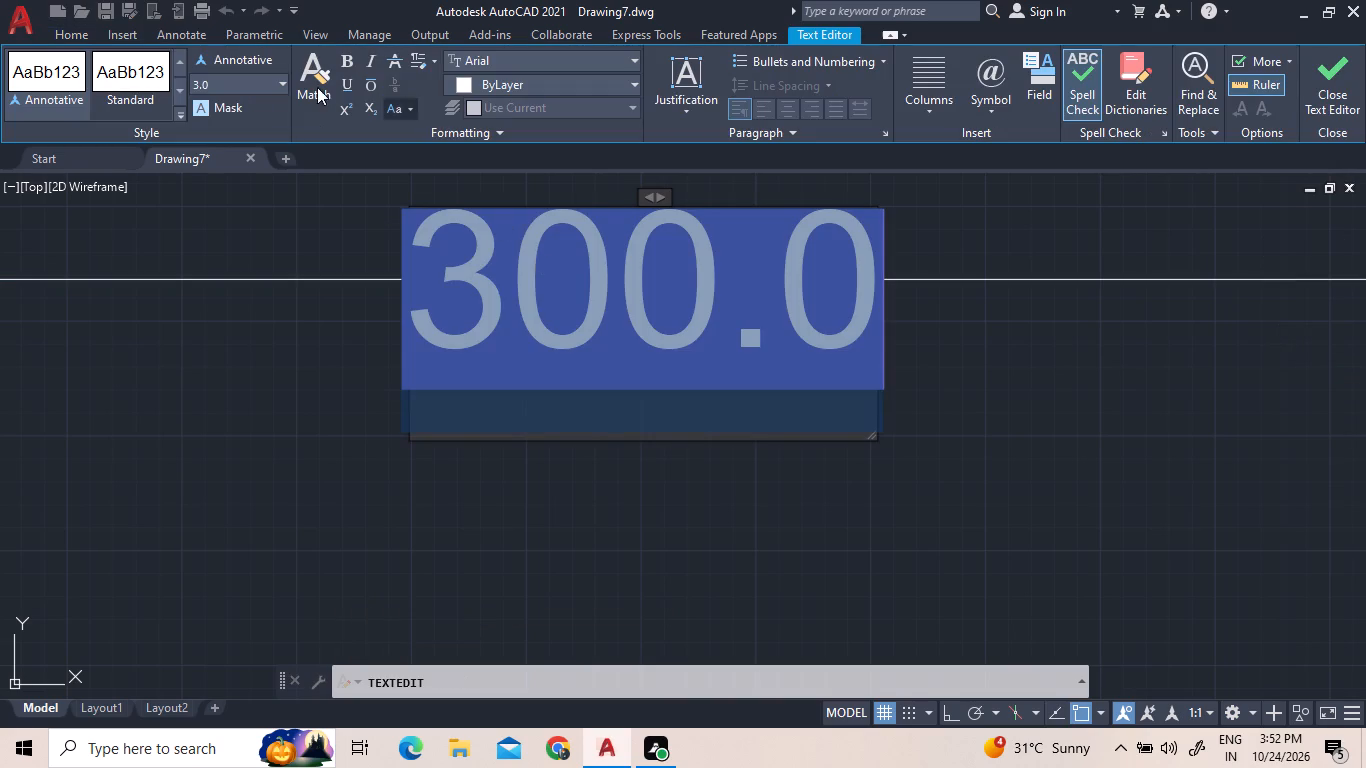
{"action": "left_click", "coordinate": [284, 85]}
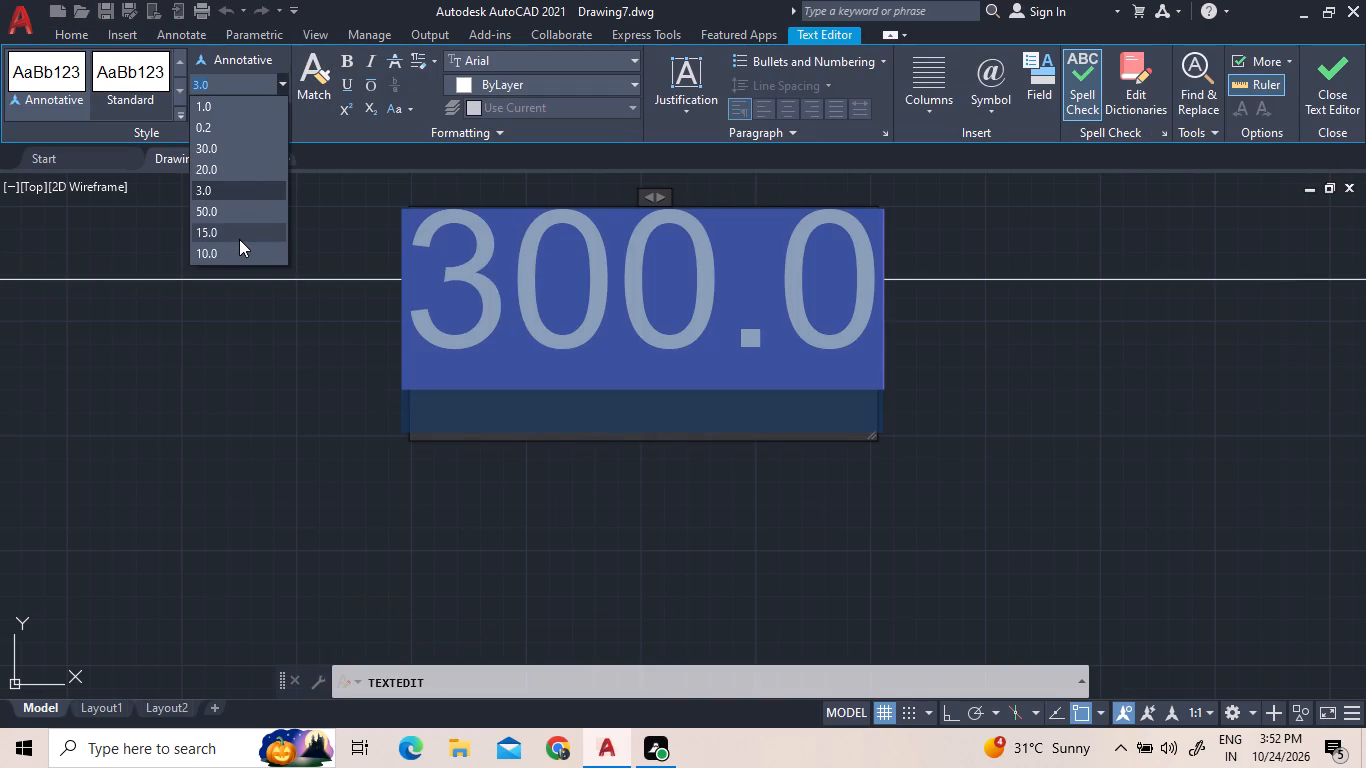
{"action": "left_click", "coordinate": [239, 239]}
{"action": "scroll", "coordinate": [345, 402], "scroll_direction": "down", "scroll_amount": 7}
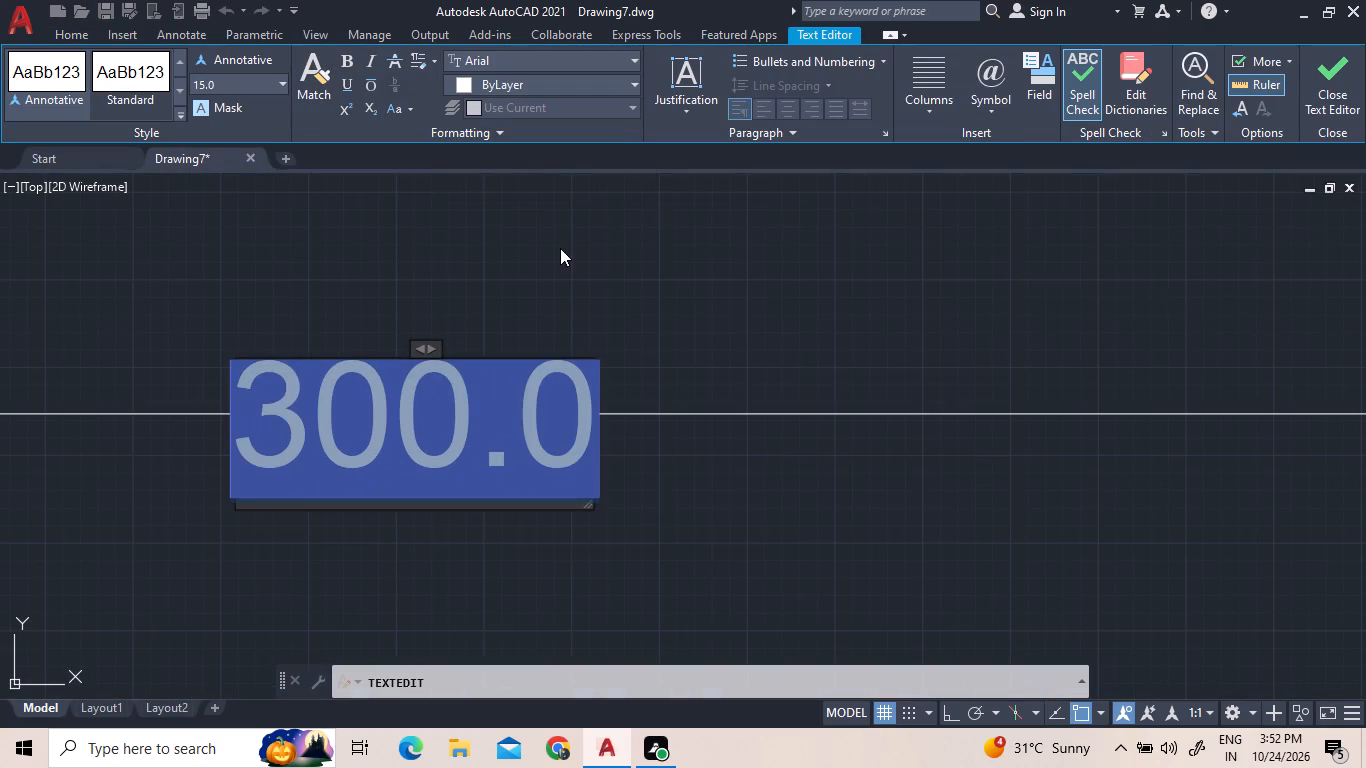
{"action": "left_click", "coordinate": [560, 248]}
Add a horizontal linear dimension across the porch, from its outer side edge to the line dividing it from the sit-out.
{"action": "scroll", "coordinate": [603, 380], "scroll_direction": "down", "scroll_amount": 11}
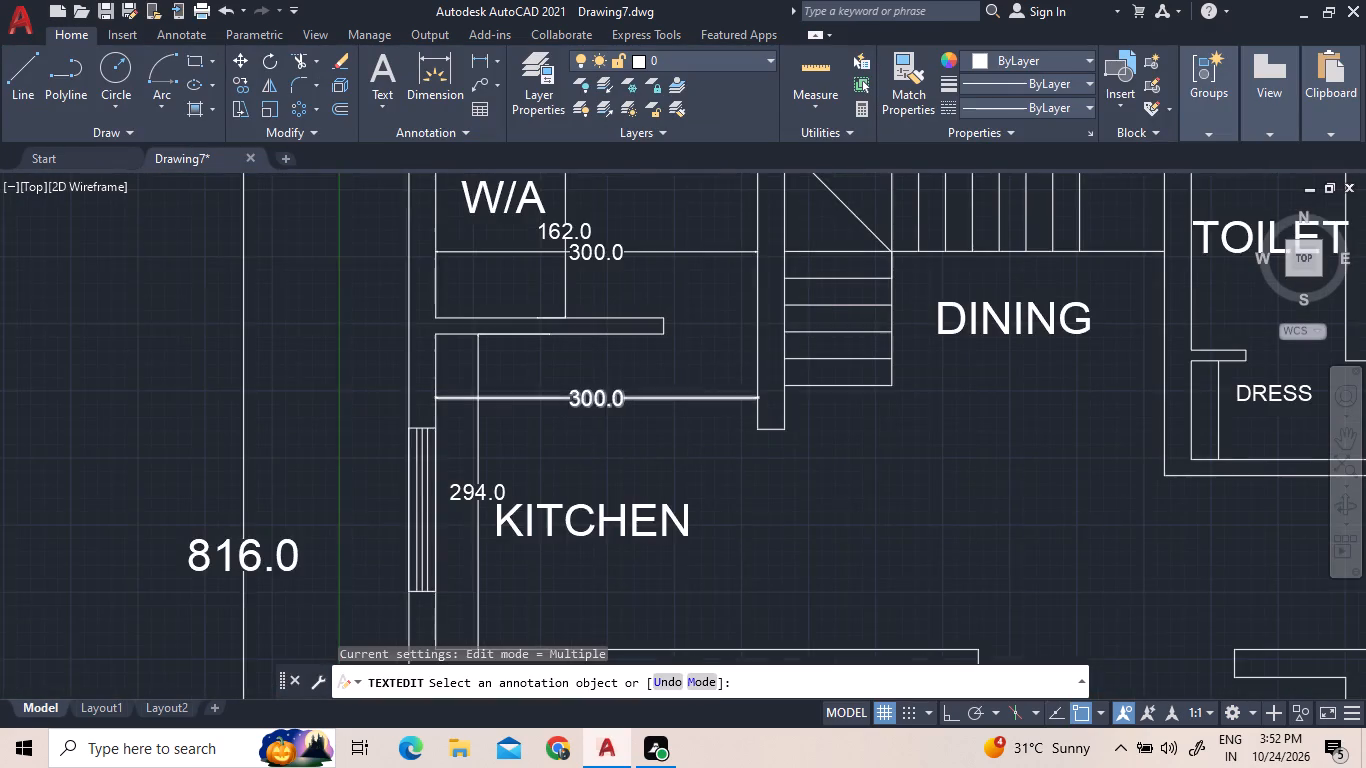
{"action": "scroll", "coordinate": [667, 433], "scroll_direction": "down", "scroll_amount": 1}
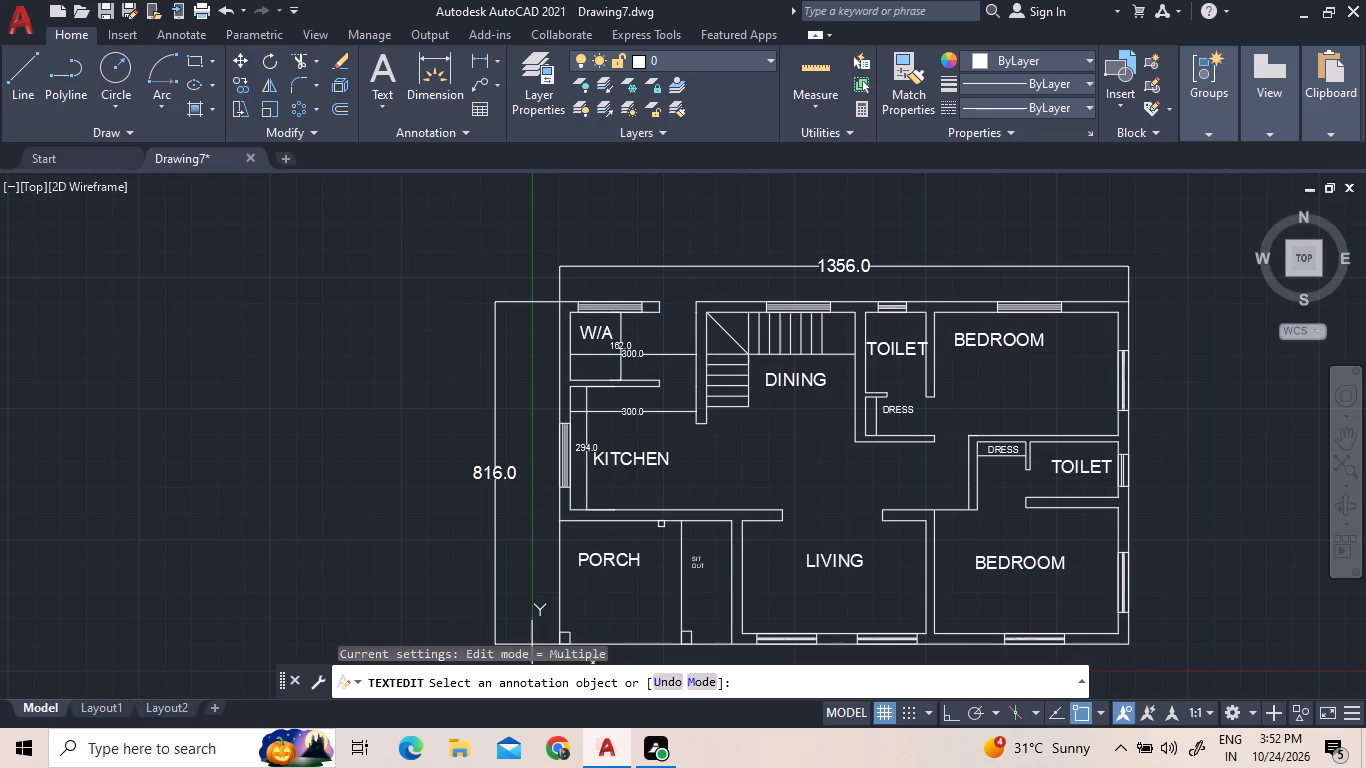
{"action": "middle_click_drag", "start_coordinate": [645, 594], "coordinate": [580, 468]}
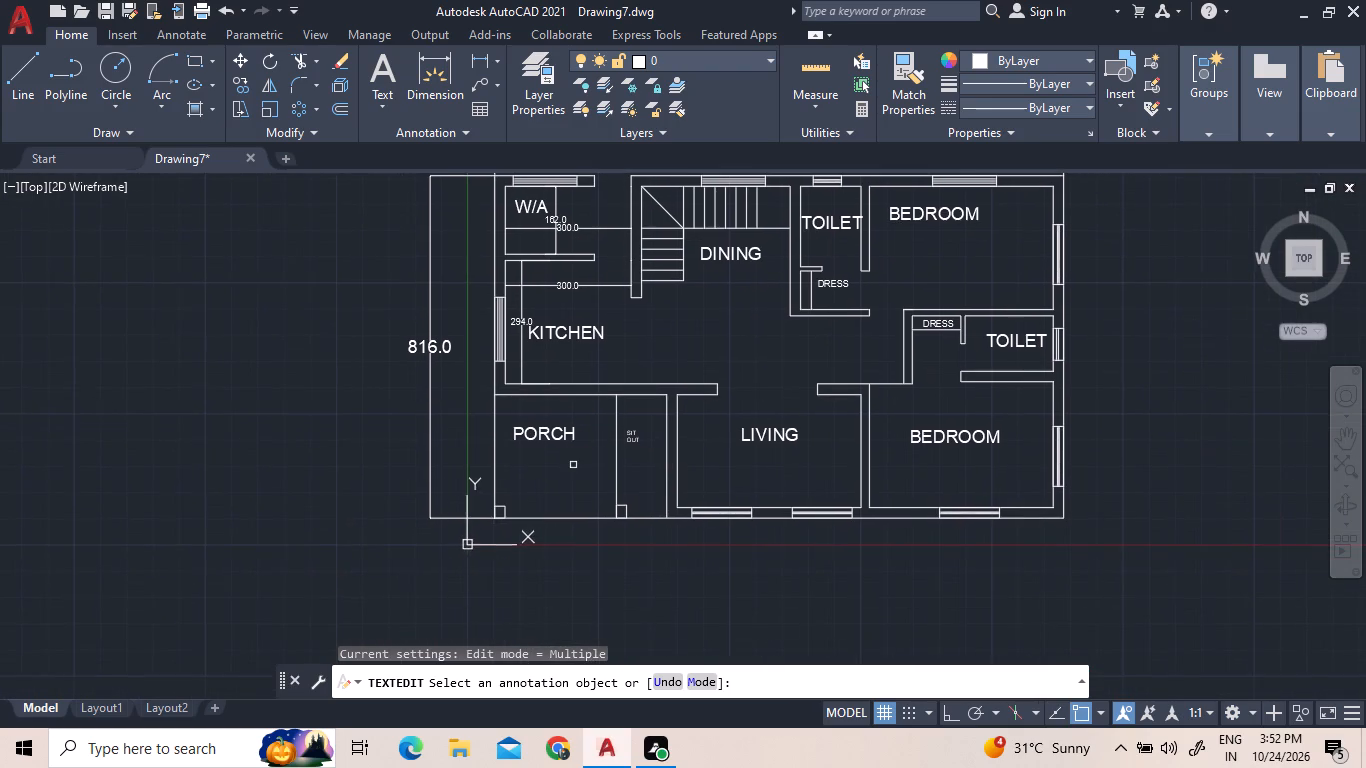
{"action": "scroll", "coordinate": [573, 465], "scroll_direction": "up", "scroll_amount": 2}
{"action": "left_click", "coordinate": [479, 58]}
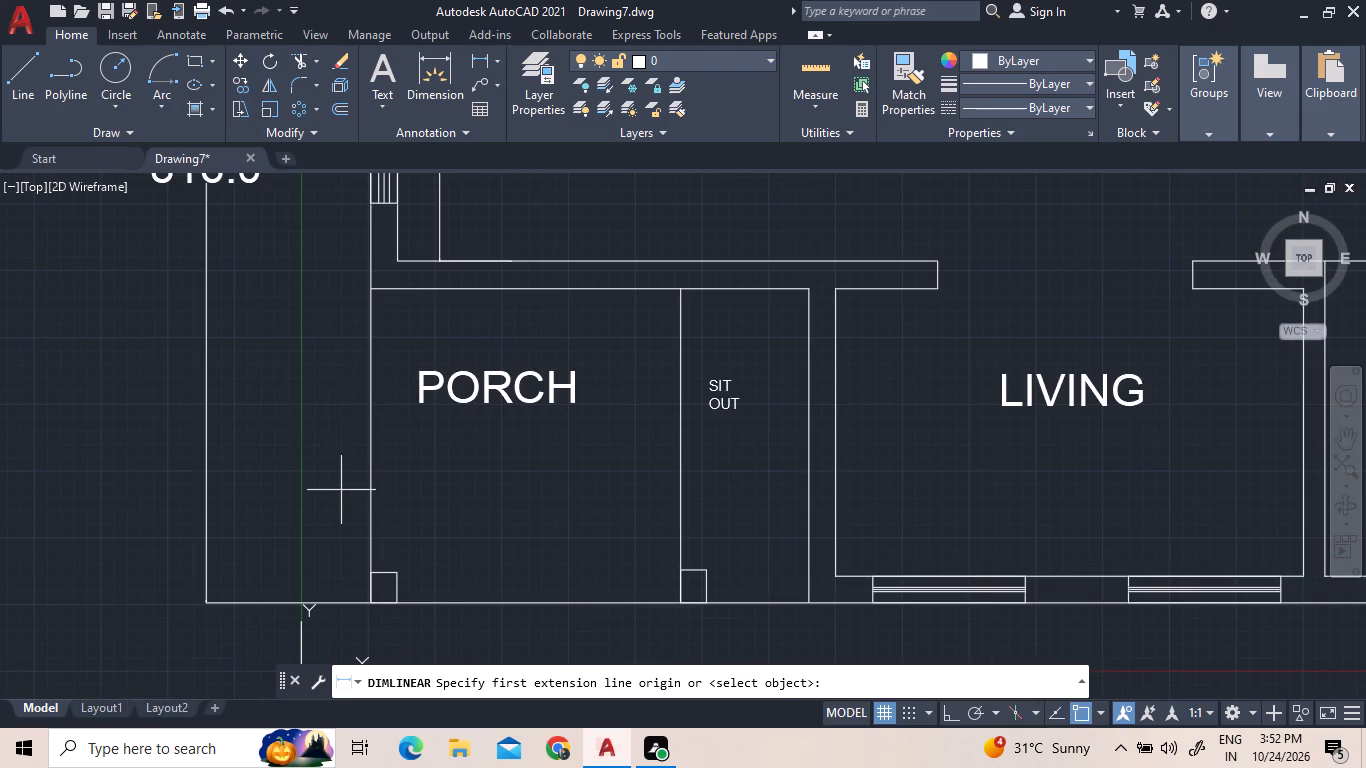
{"action": "scroll", "coordinate": [363, 523], "scroll_direction": "down", "scroll_amount": 3}
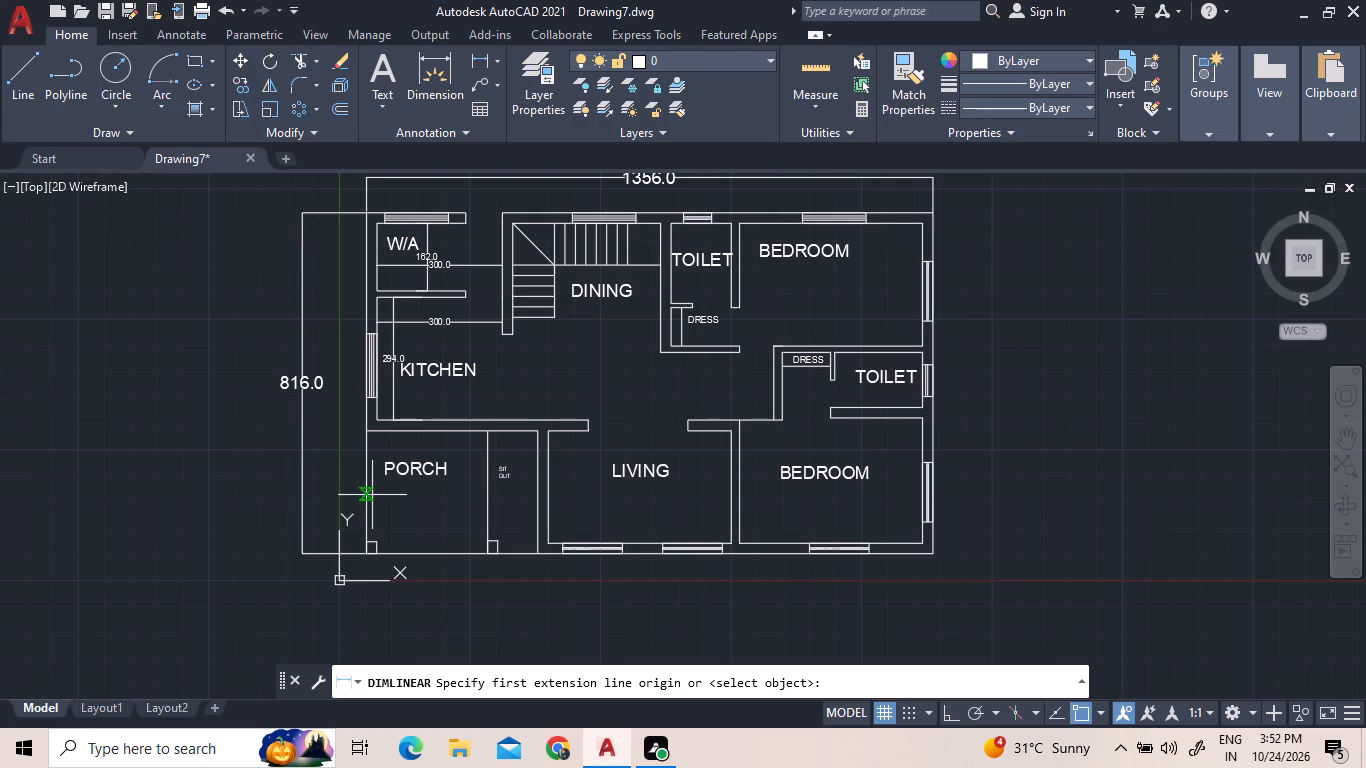
{"action": "scroll", "coordinate": [373, 495], "scroll_direction": "up", "scroll_amount": 2}
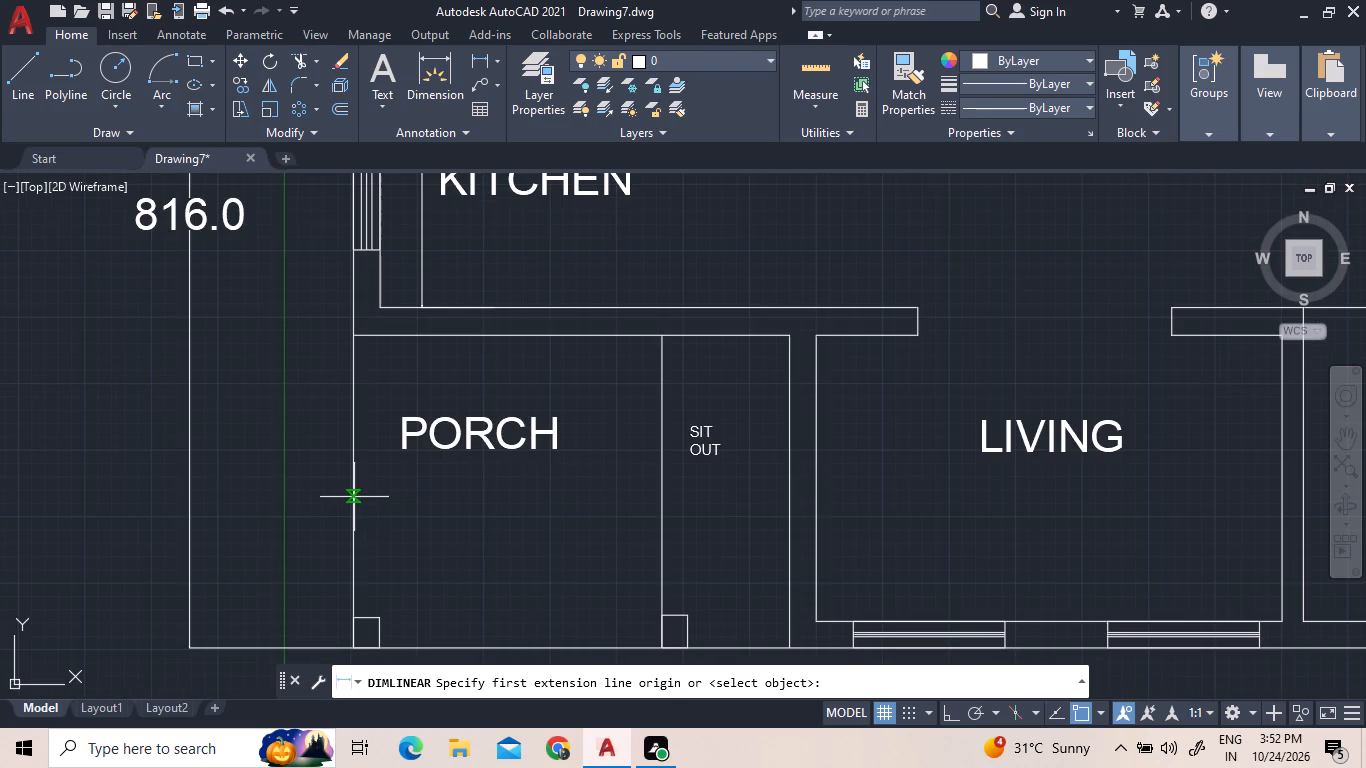
{"action": "left_click", "coordinate": [354, 497]}
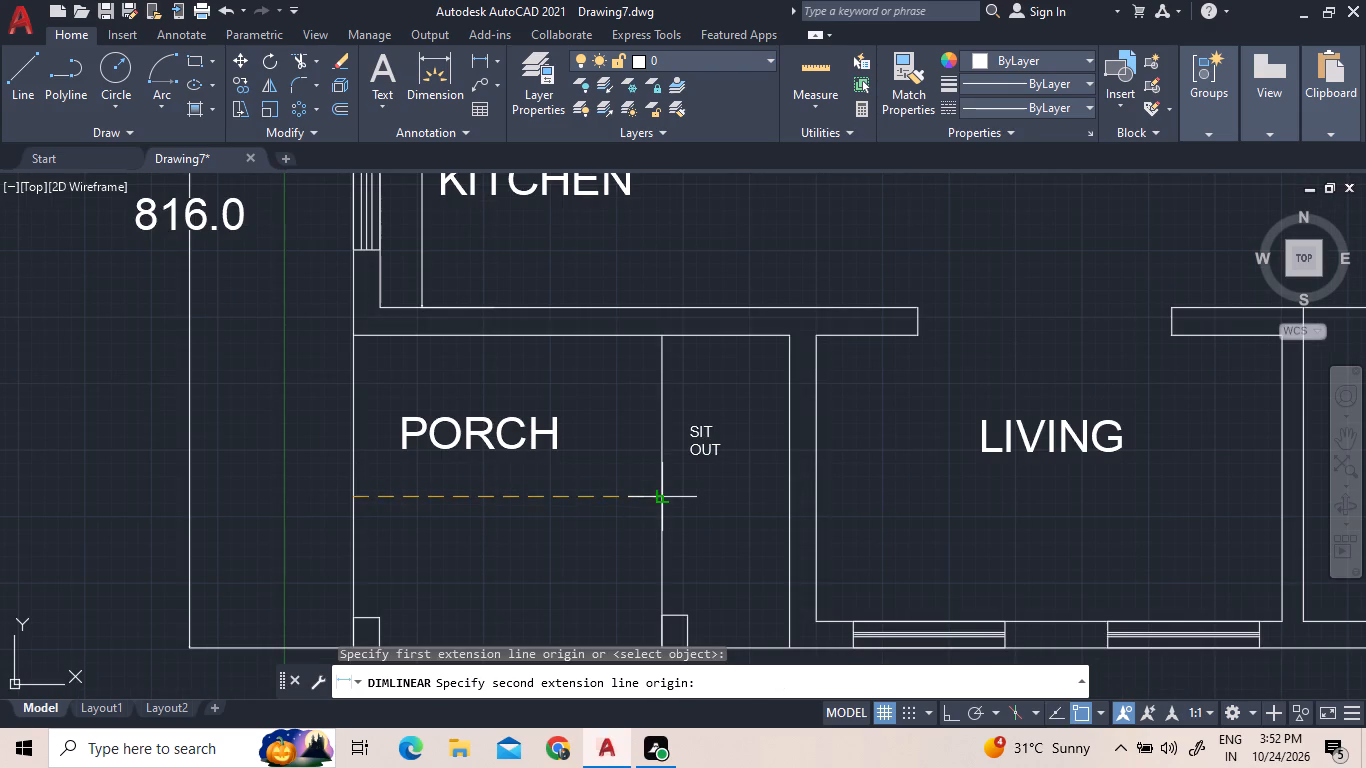
{"action": "left_click", "coordinate": [666, 502]}
{"action": "left_click", "coordinate": [662, 521]}
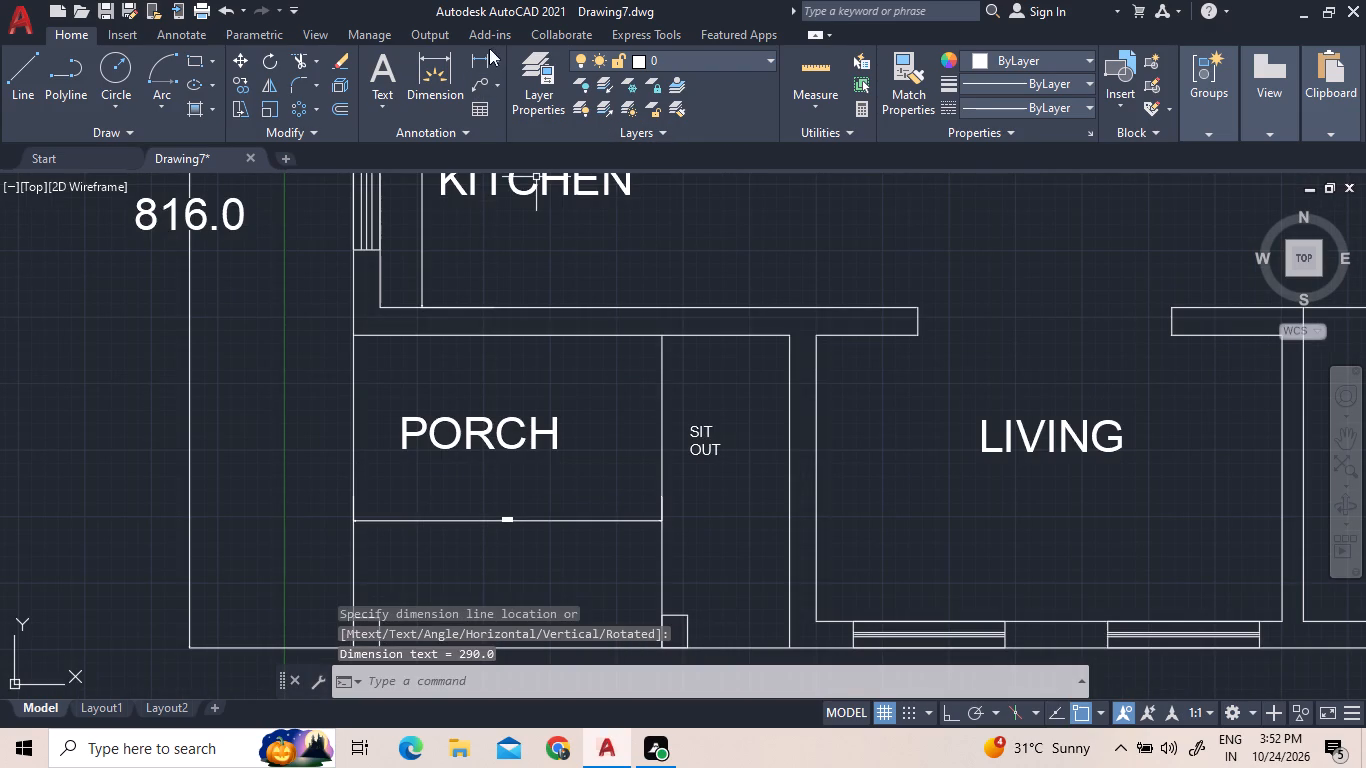
Add a vertical linear dimension in the porch, from the wall below the kitchen to the porch's front edge, near the sit-out line.
{"action": "left_click", "coordinate": [479, 62]}
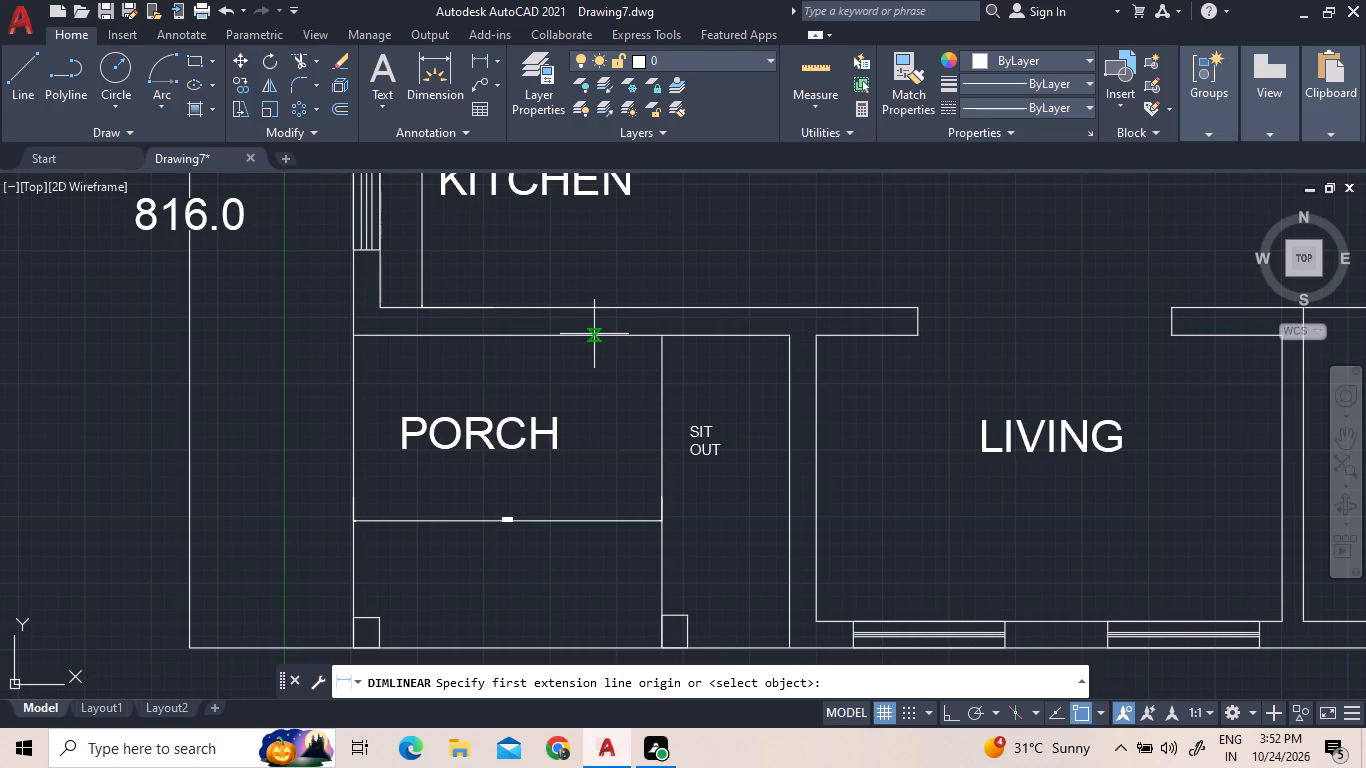
{"action": "left_click", "coordinate": [594, 334]}
{"action": "scroll", "coordinate": [573, 532], "scroll_direction": "down", "scroll_amount": 1}
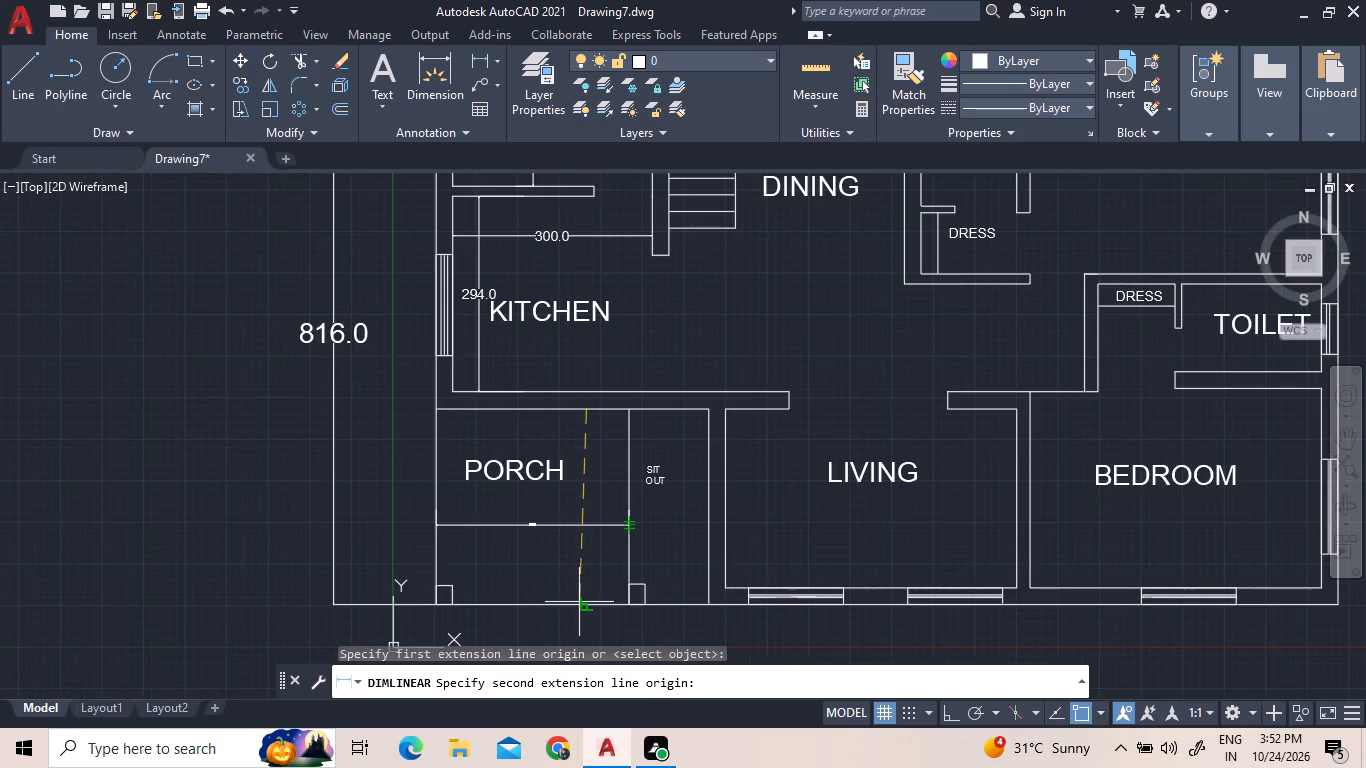
{"action": "scroll", "coordinate": [579, 602], "scroll_direction": "up", "scroll_amount": 2}
{"action": "left_click", "coordinate": [599, 611]}
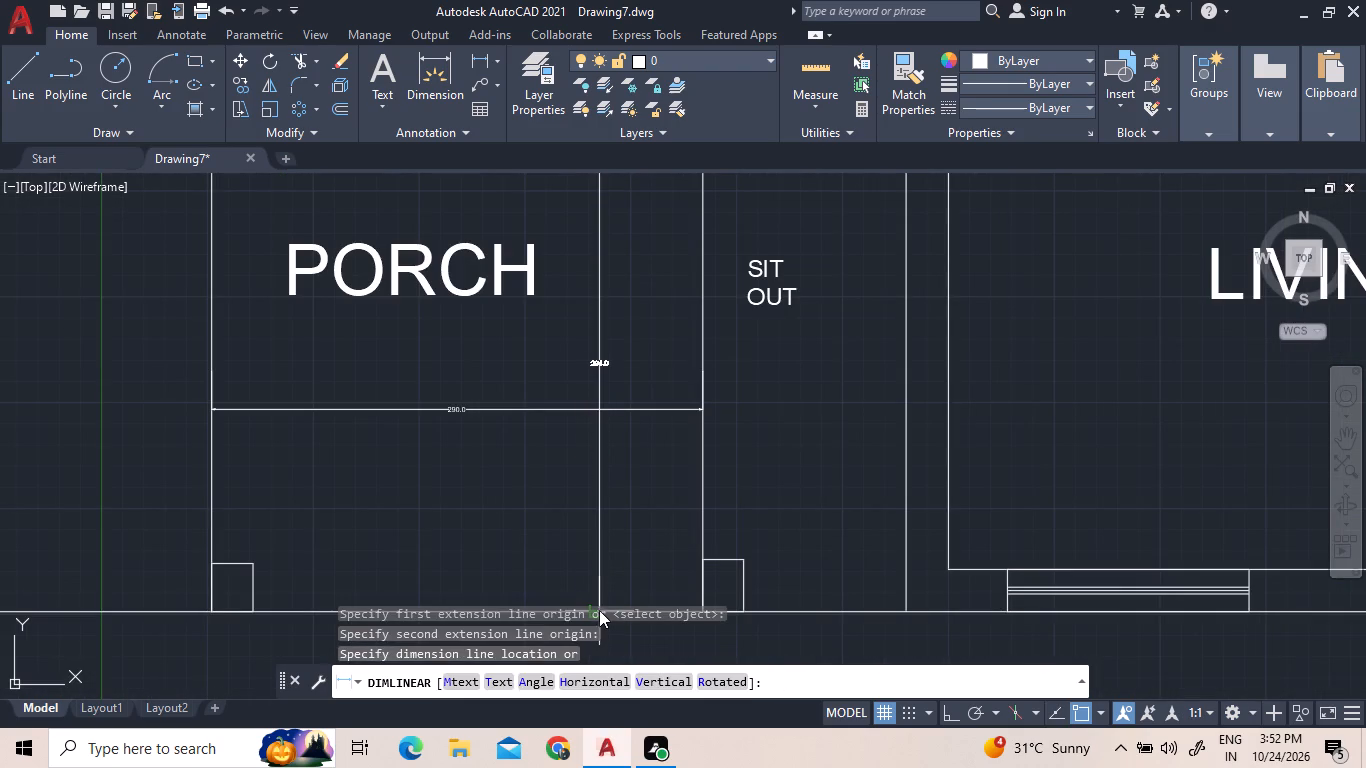
{"action": "left_click", "coordinate": [603, 610]}
{"action": "left_click", "coordinate": [616, 438]}
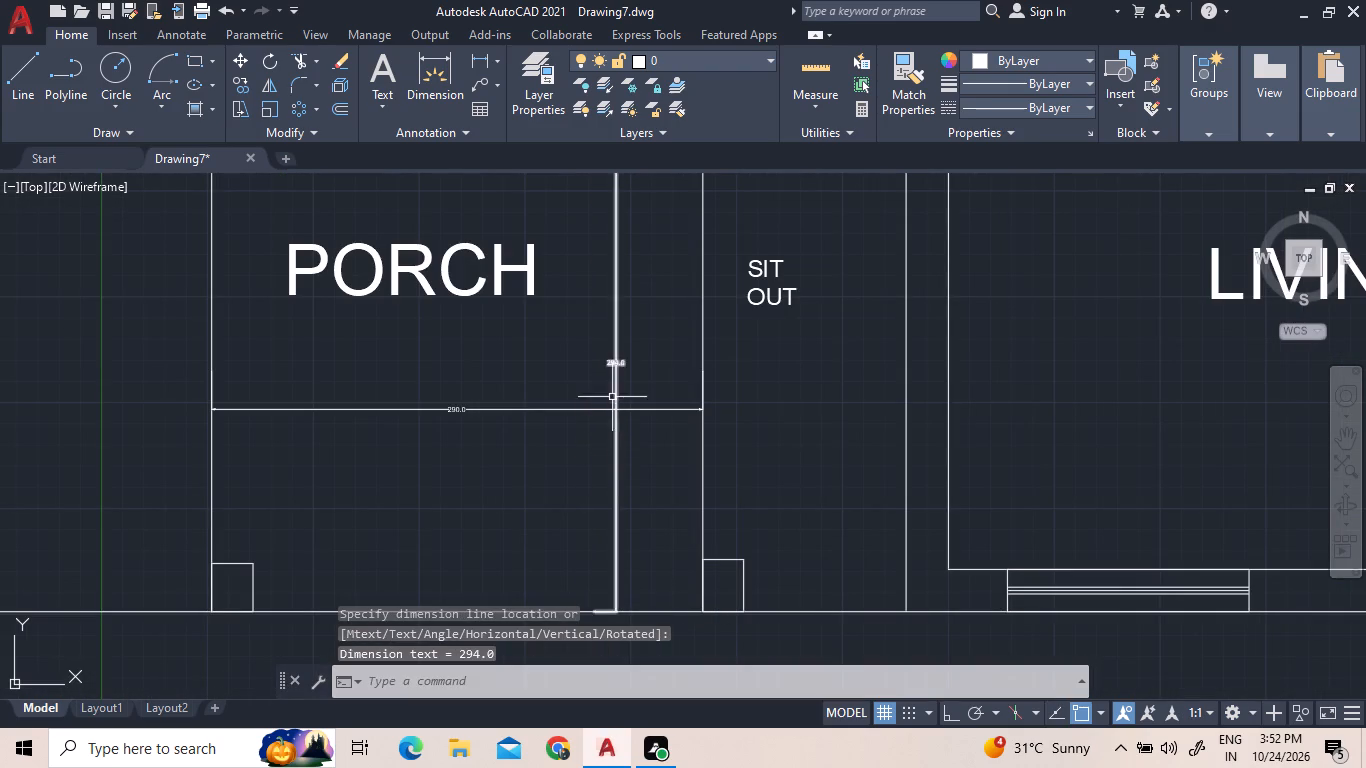
Set the text height of the porch's vertical dimension to 15.
{"action": "scroll", "coordinate": [610, 367], "scroll_direction": "up", "scroll_amount": 4}
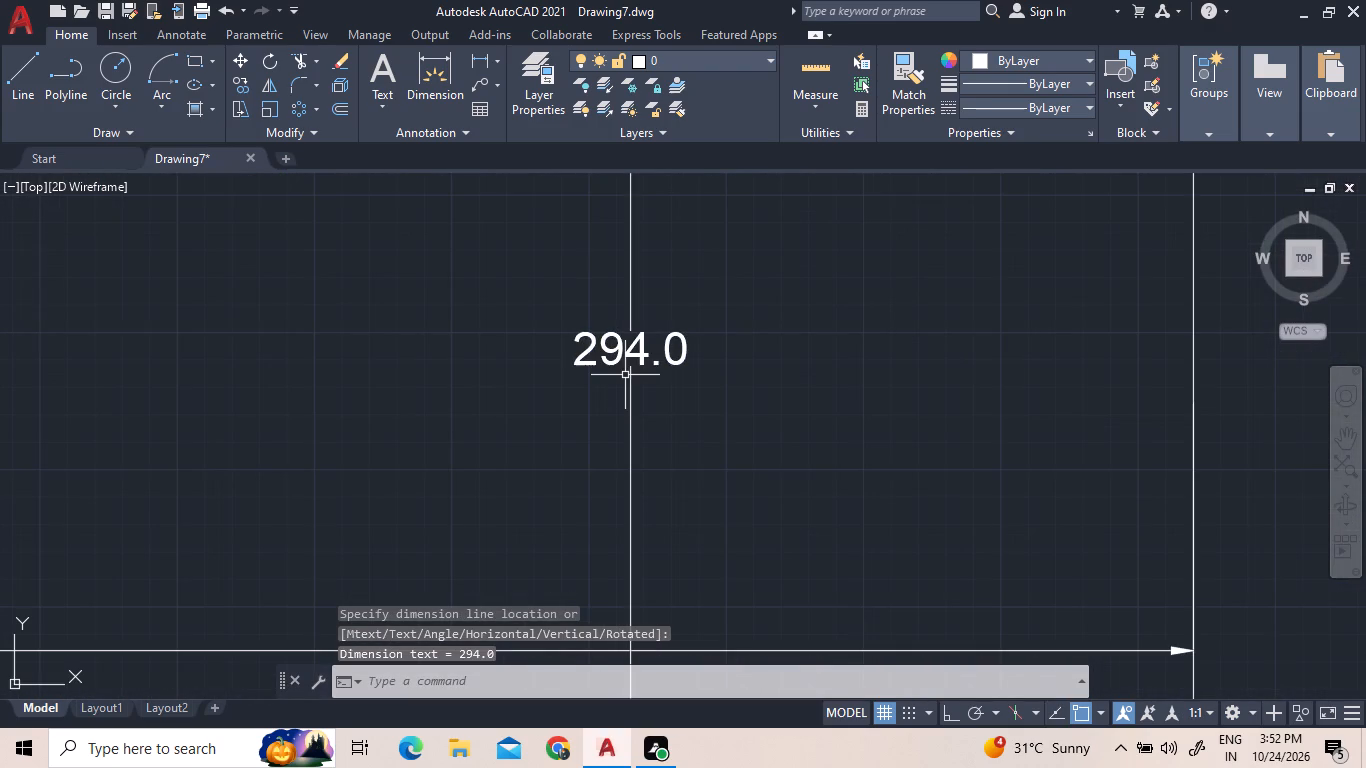
{"action": "scroll", "coordinate": [638, 344], "scroll_direction": "up", "scroll_amount": 1}
{"action": "triple_click", "coordinate": [614, 345]}
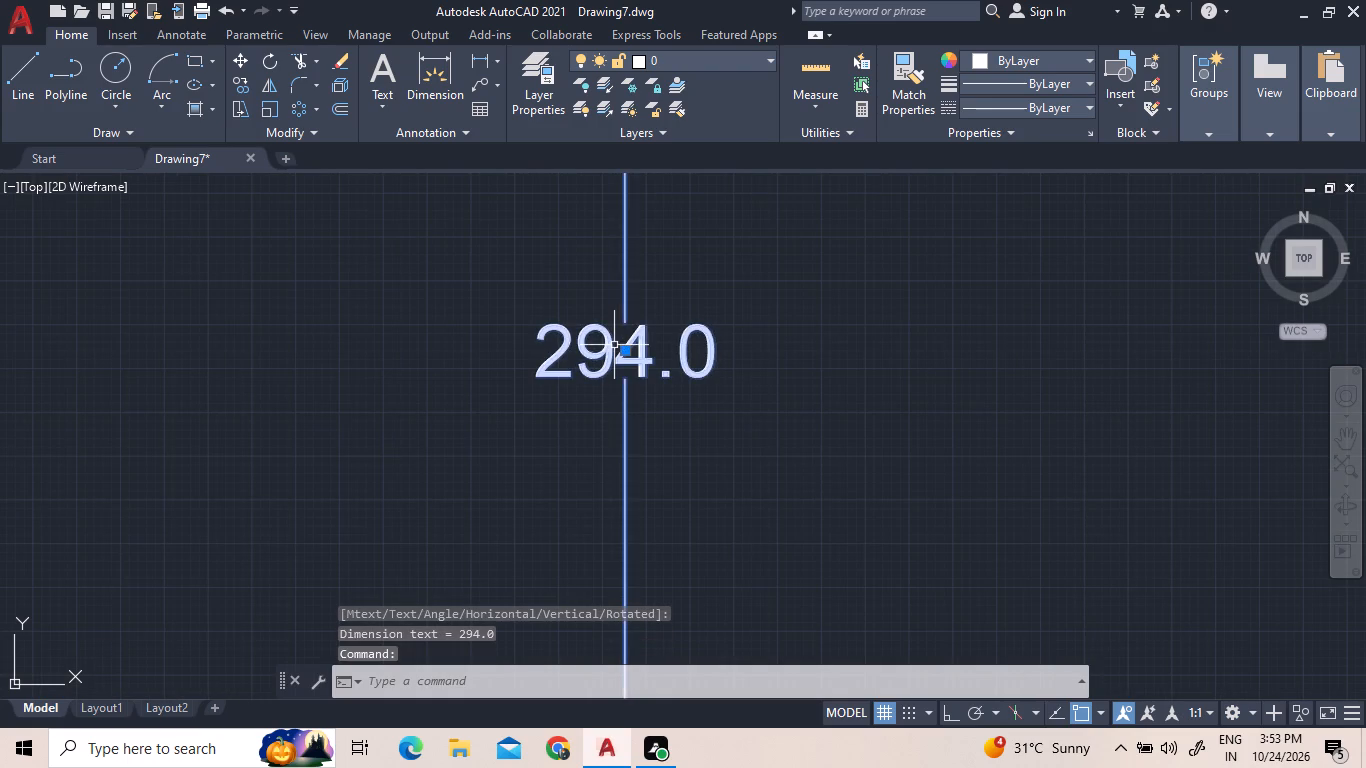
{"action": "double_click", "coordinate": [614, 345]}
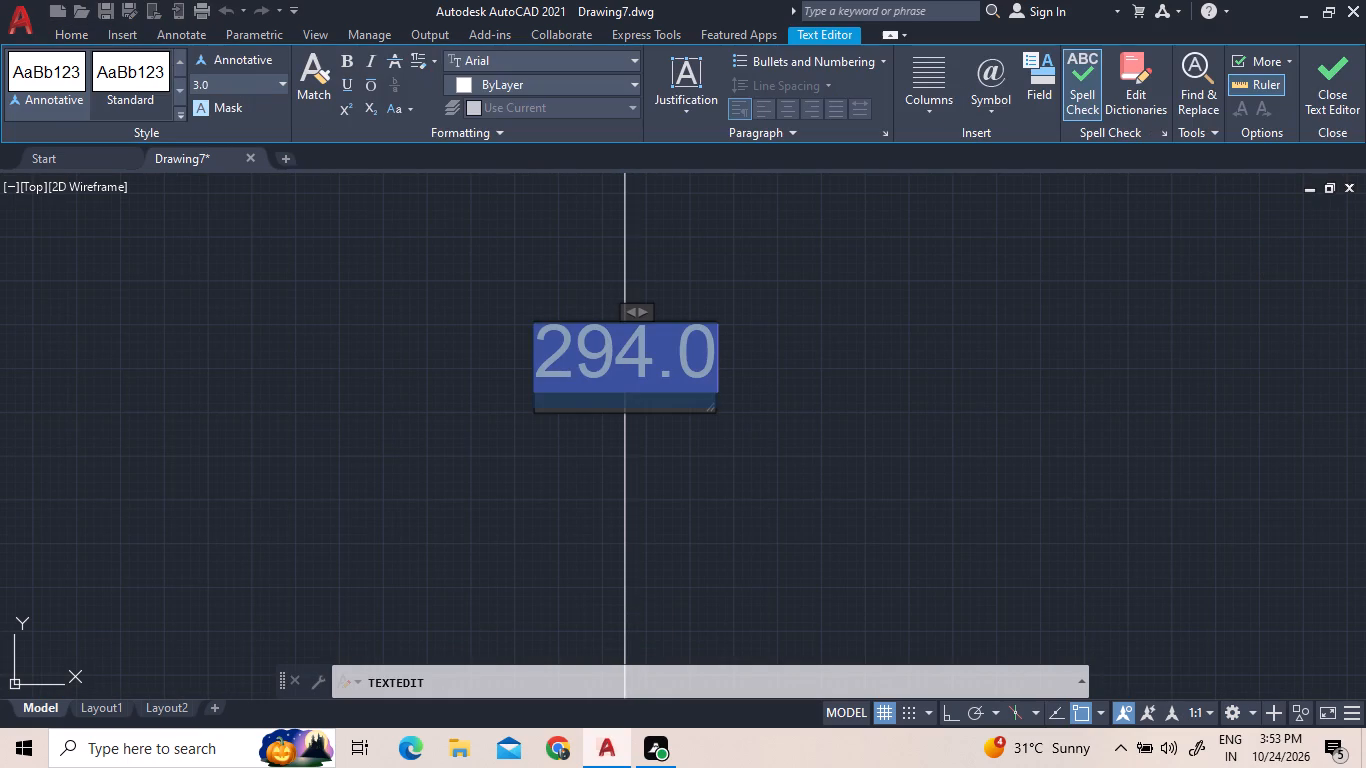
{"action": "left_click", "coordinate": [279, 84]}
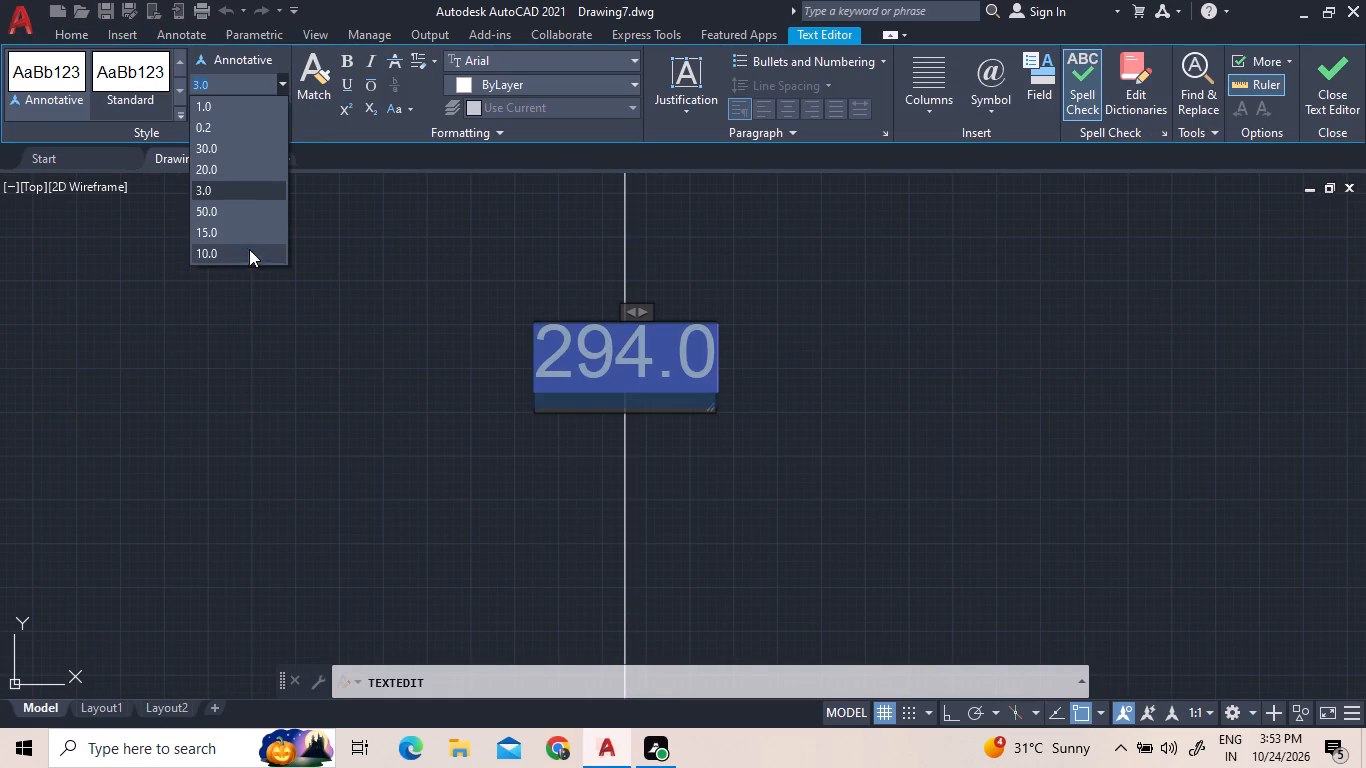
{"action": "left_click", "coordinate": [243, 231]}
{"action": "scroll", "coordinate": [557, 450], "scroll_direction": "down", "scroll_amount": 6}
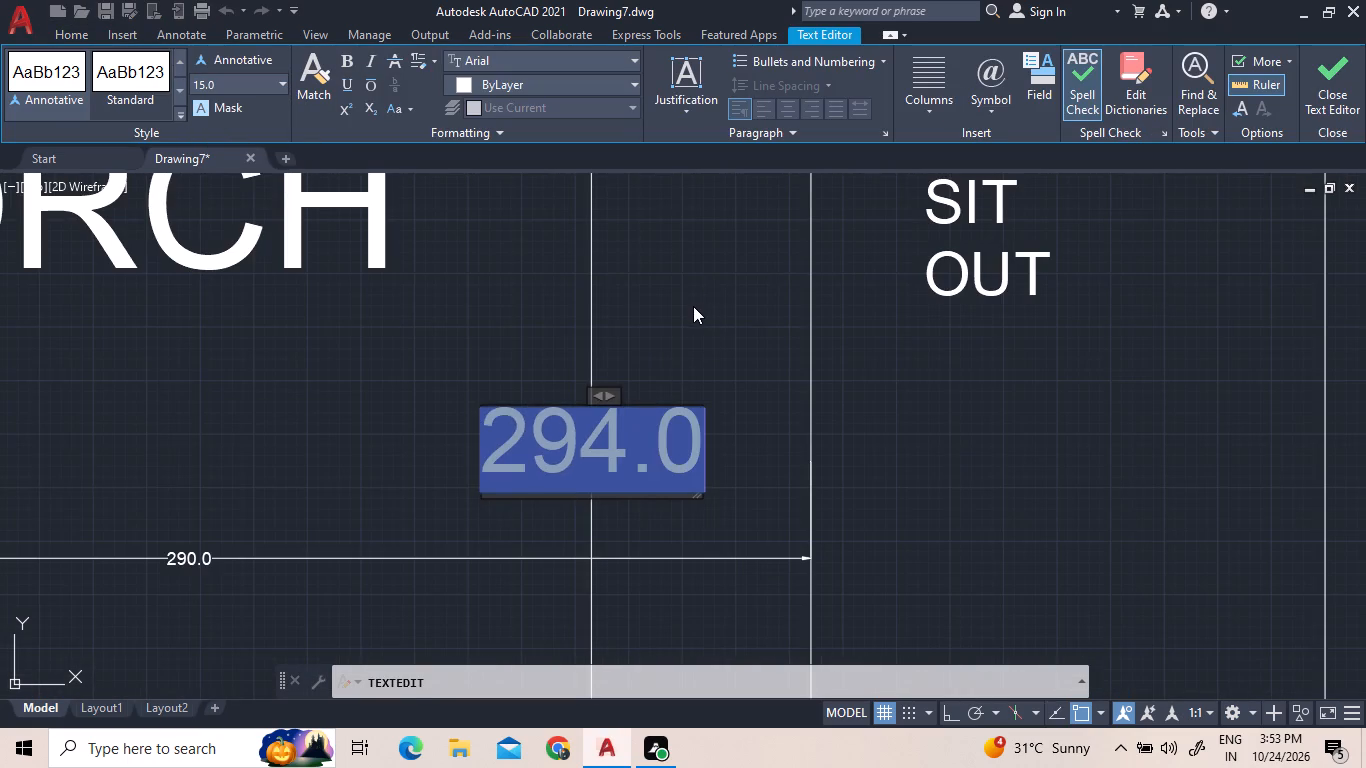
{"action": "left_click", "coordinate": [693, 306]}
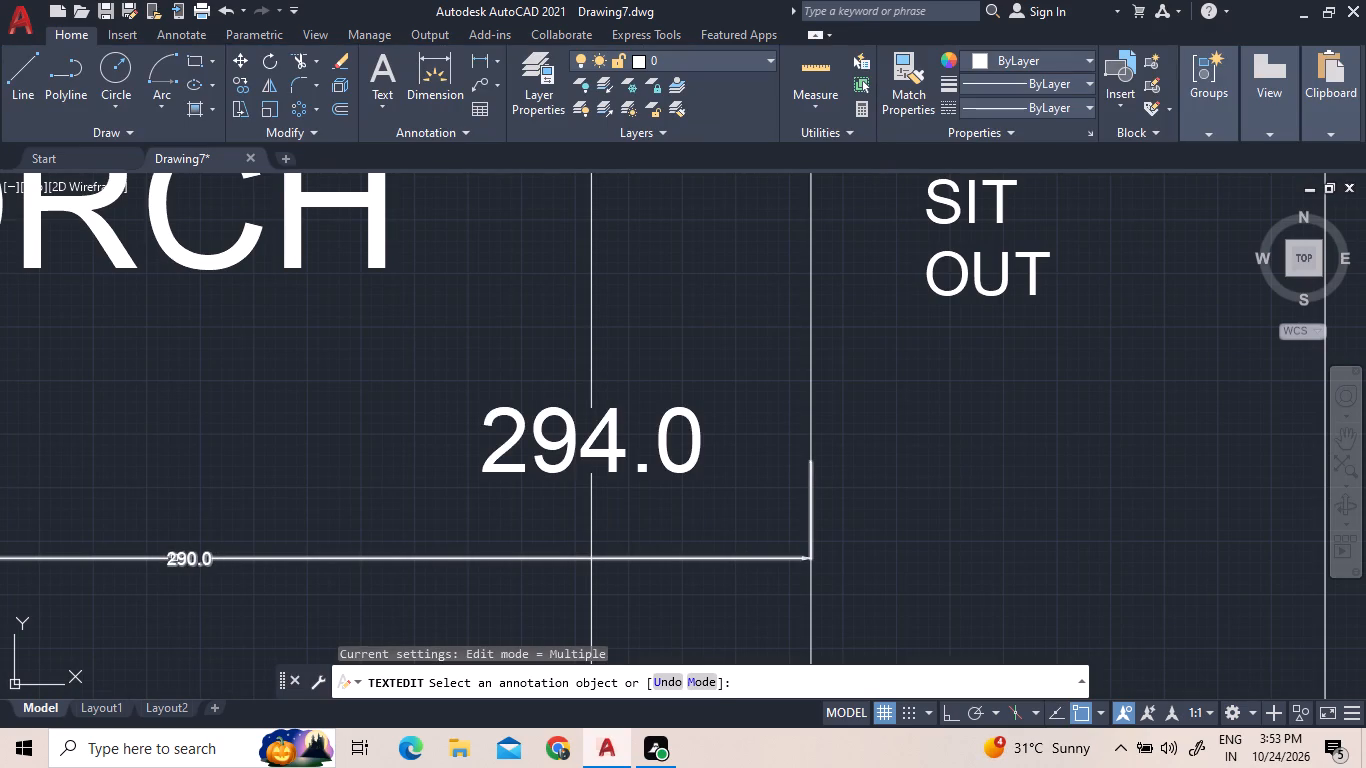
Set the text height of the porch's horizontal dimension to 15.
{"action": "scroll", "coordinate": [288, 585], "scroll_direction": "down", "scroll_amount": 3}
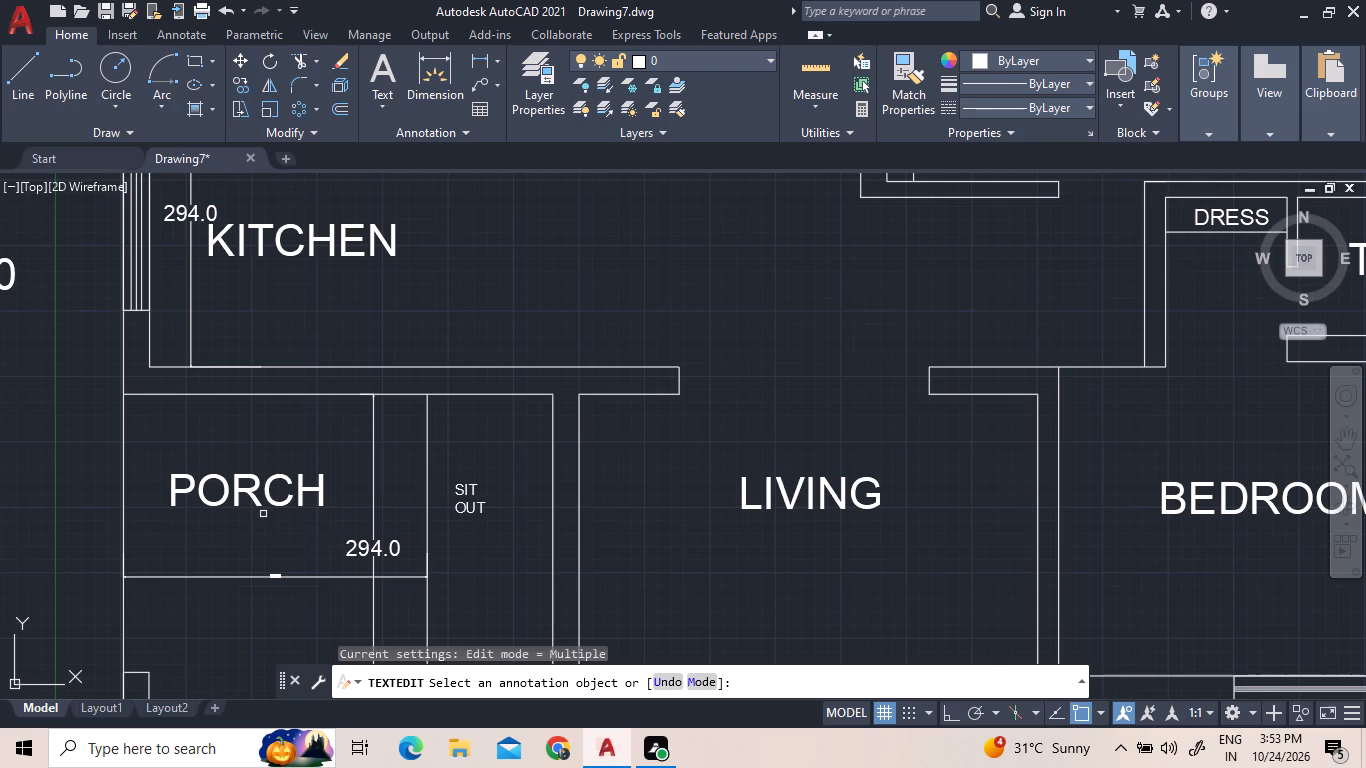
{"action": "double_click", "coordinate": [277, 576]}
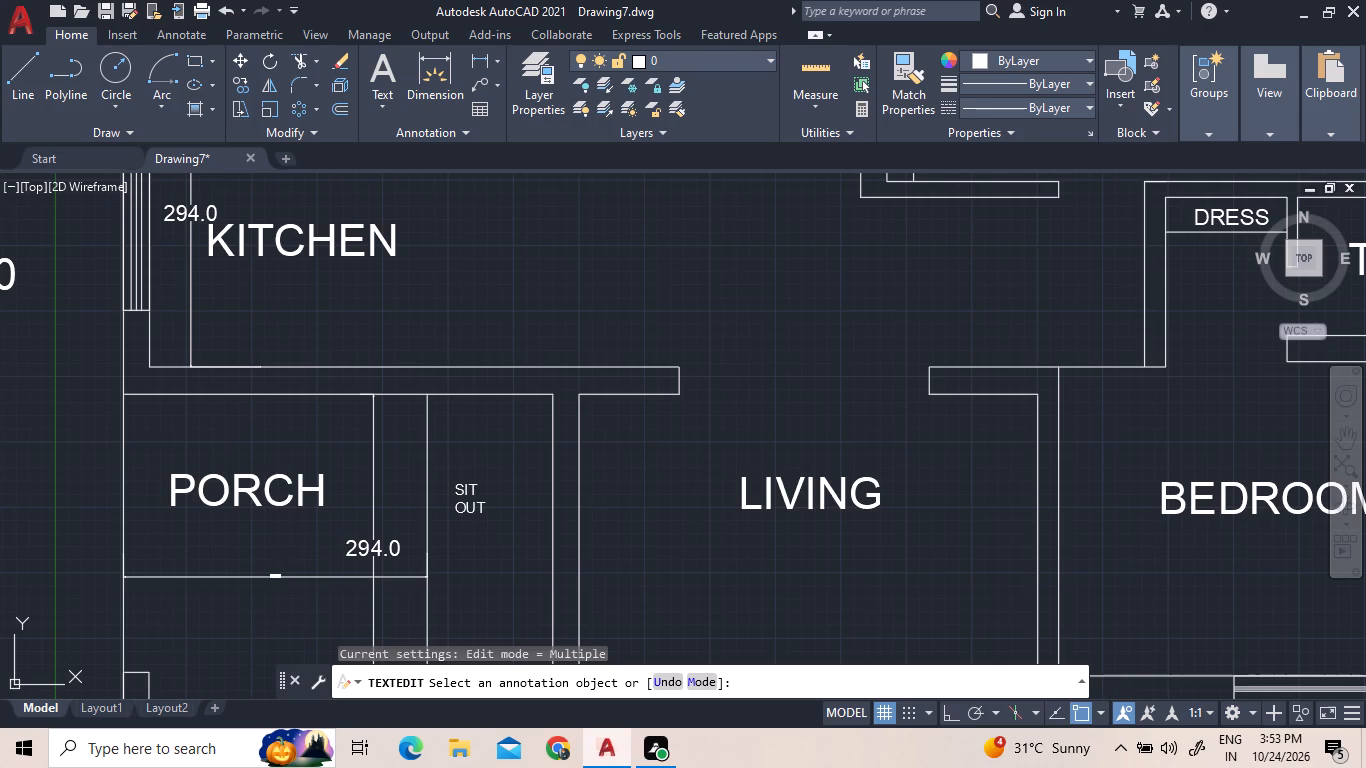
{"action": "left_click", "coordinate": [277, 576]}
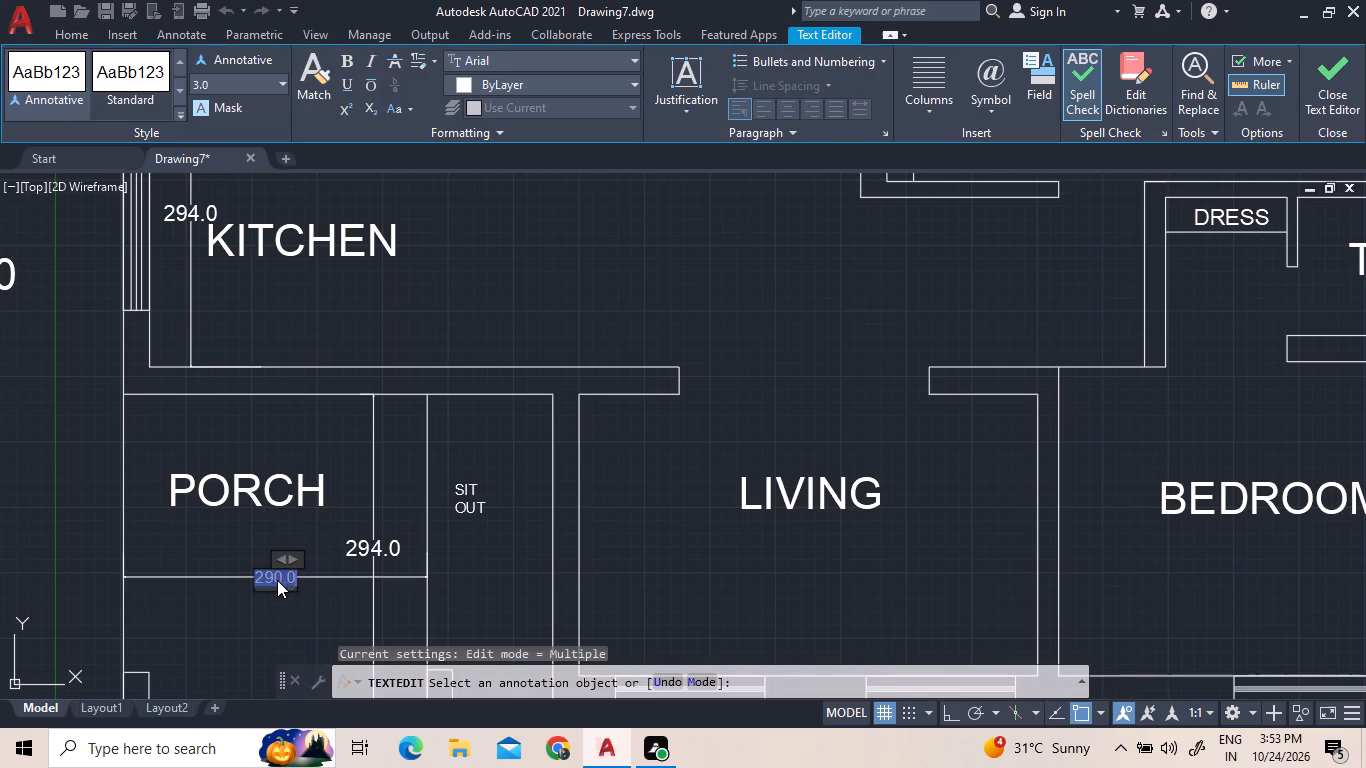
{"action": "left_click", "coordinate": [277, 81]}
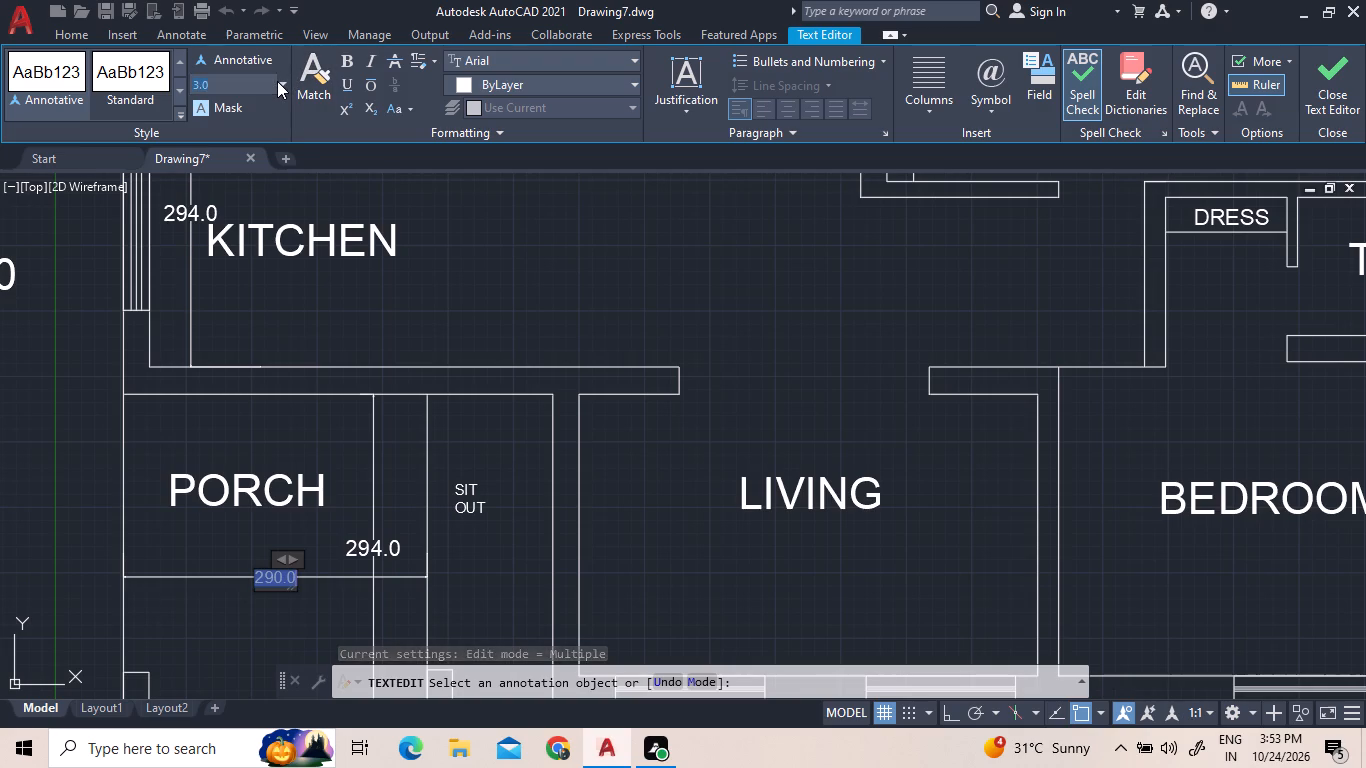
{"action": "left_click", "coordinate": [255, 231]}
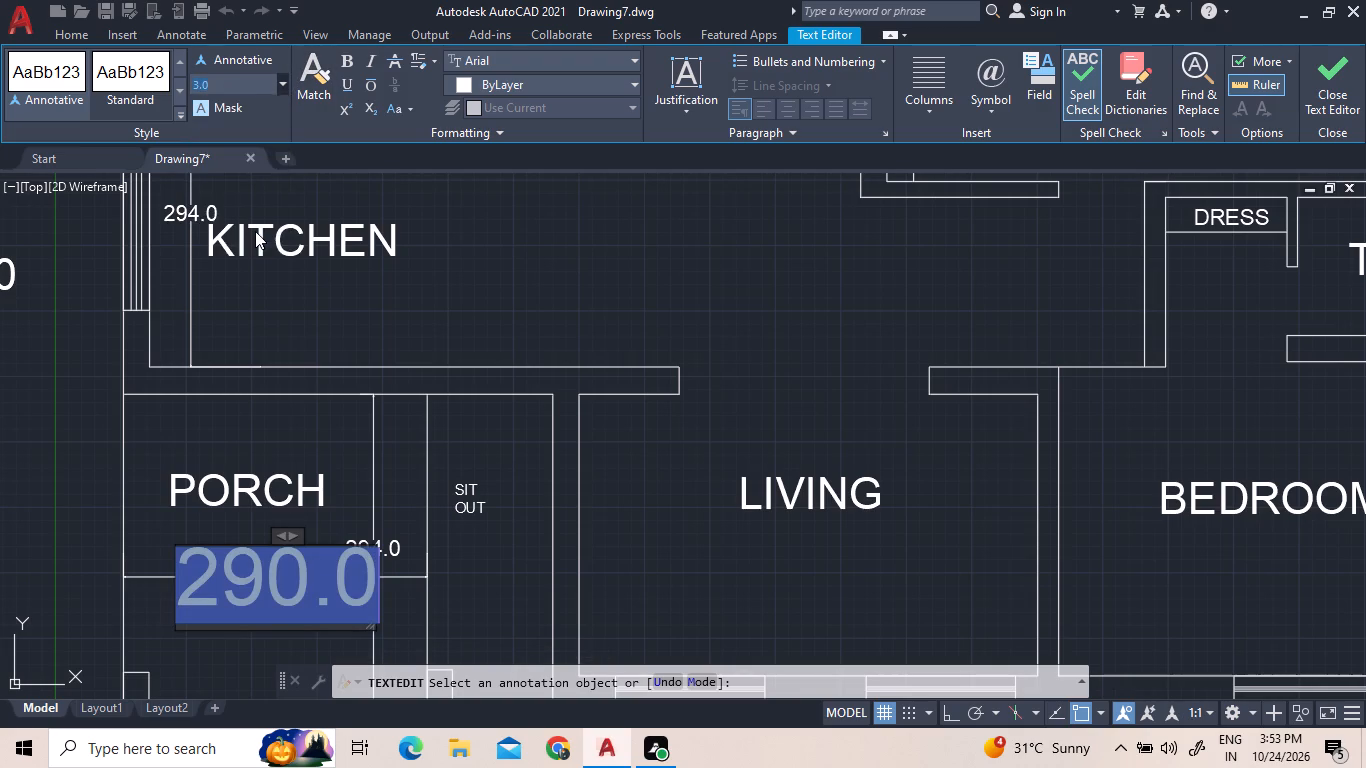
{"action": "left_click", "coordinate": [327, 432]}
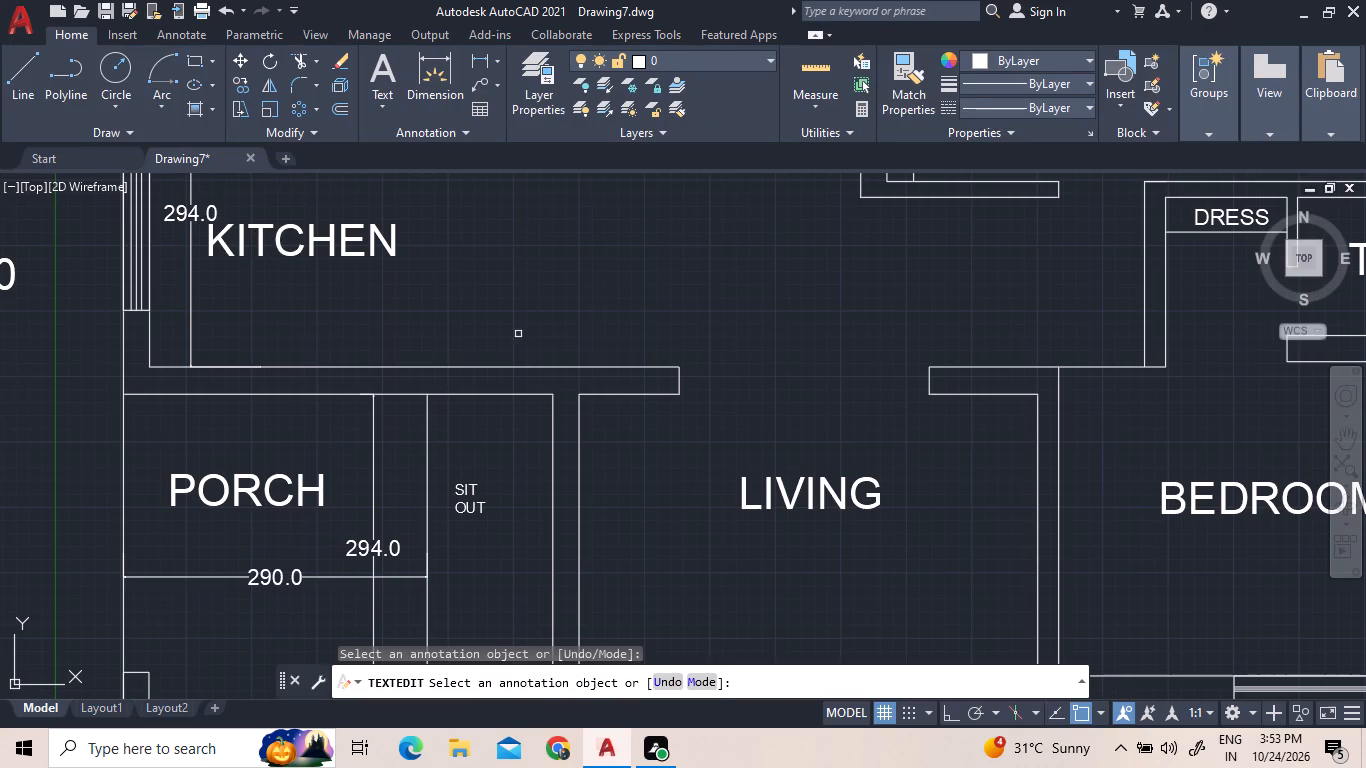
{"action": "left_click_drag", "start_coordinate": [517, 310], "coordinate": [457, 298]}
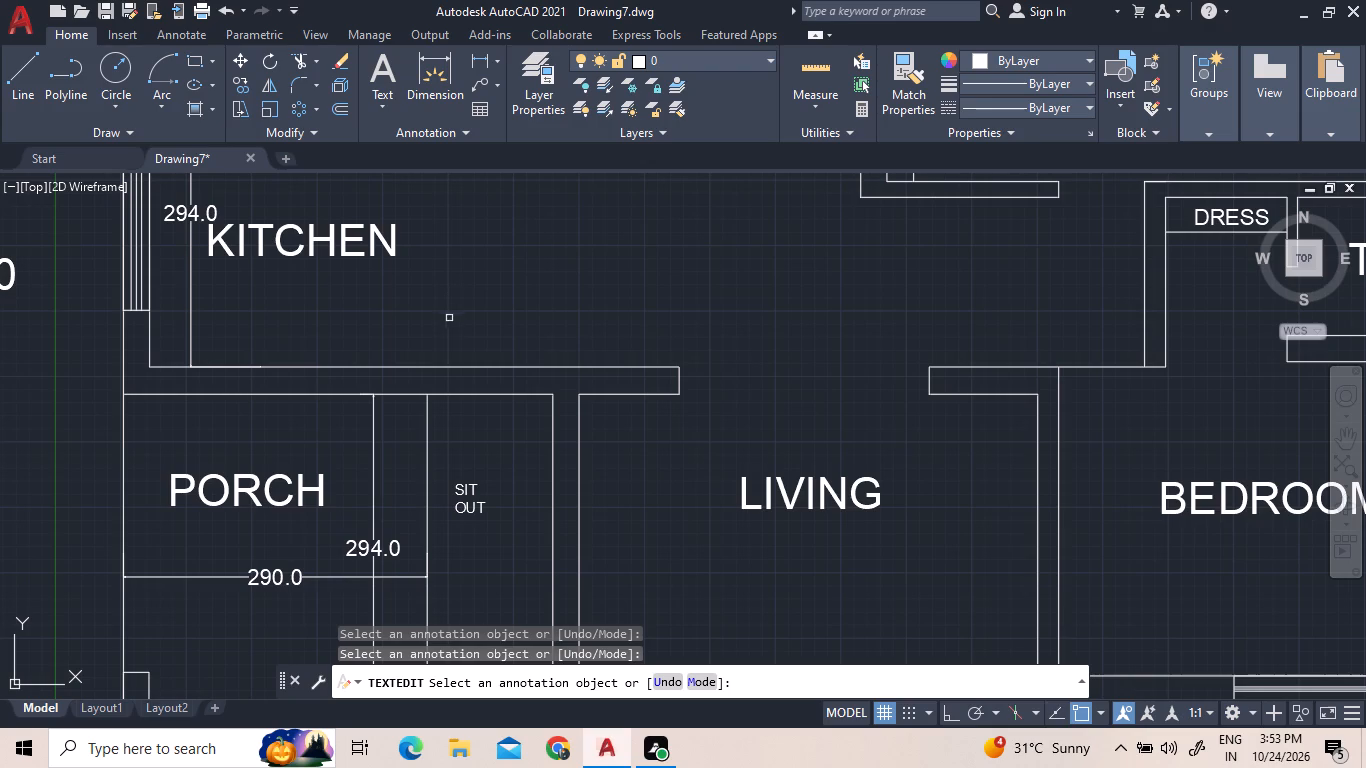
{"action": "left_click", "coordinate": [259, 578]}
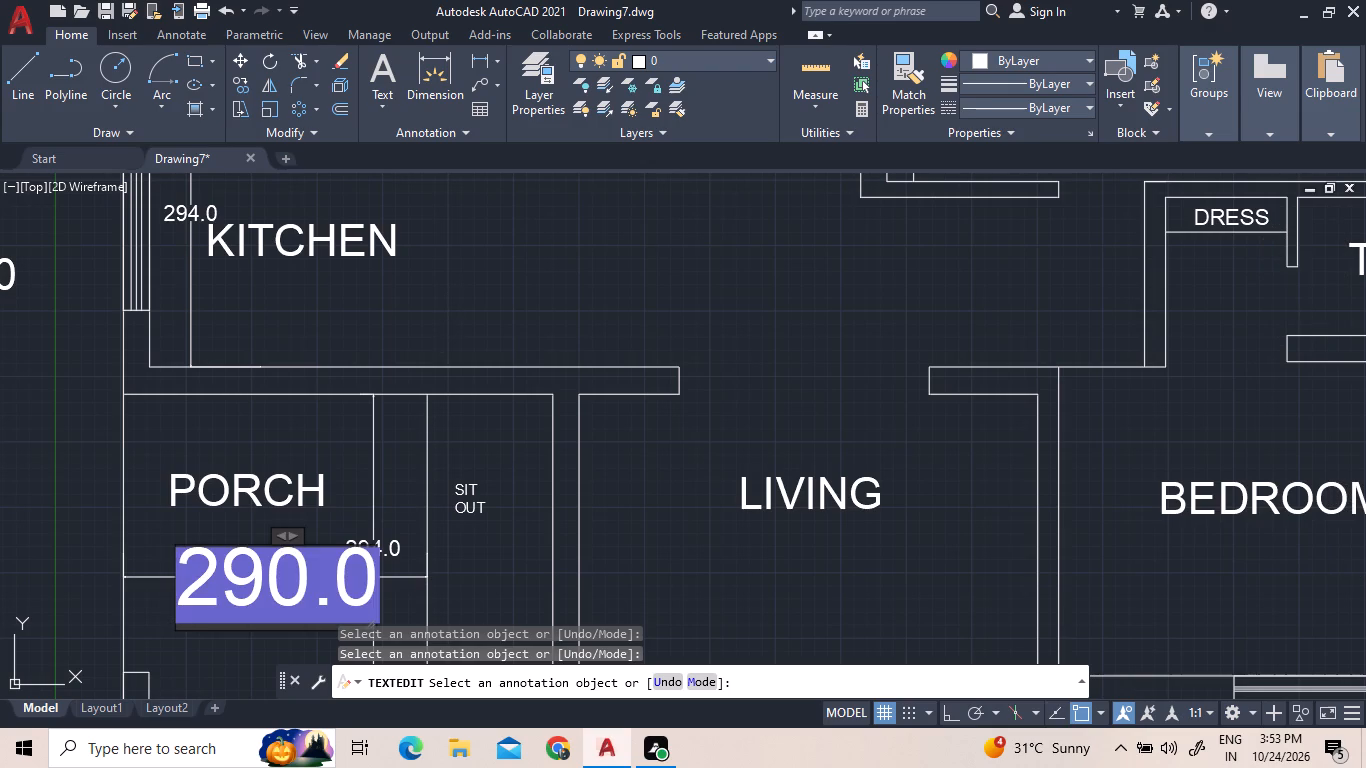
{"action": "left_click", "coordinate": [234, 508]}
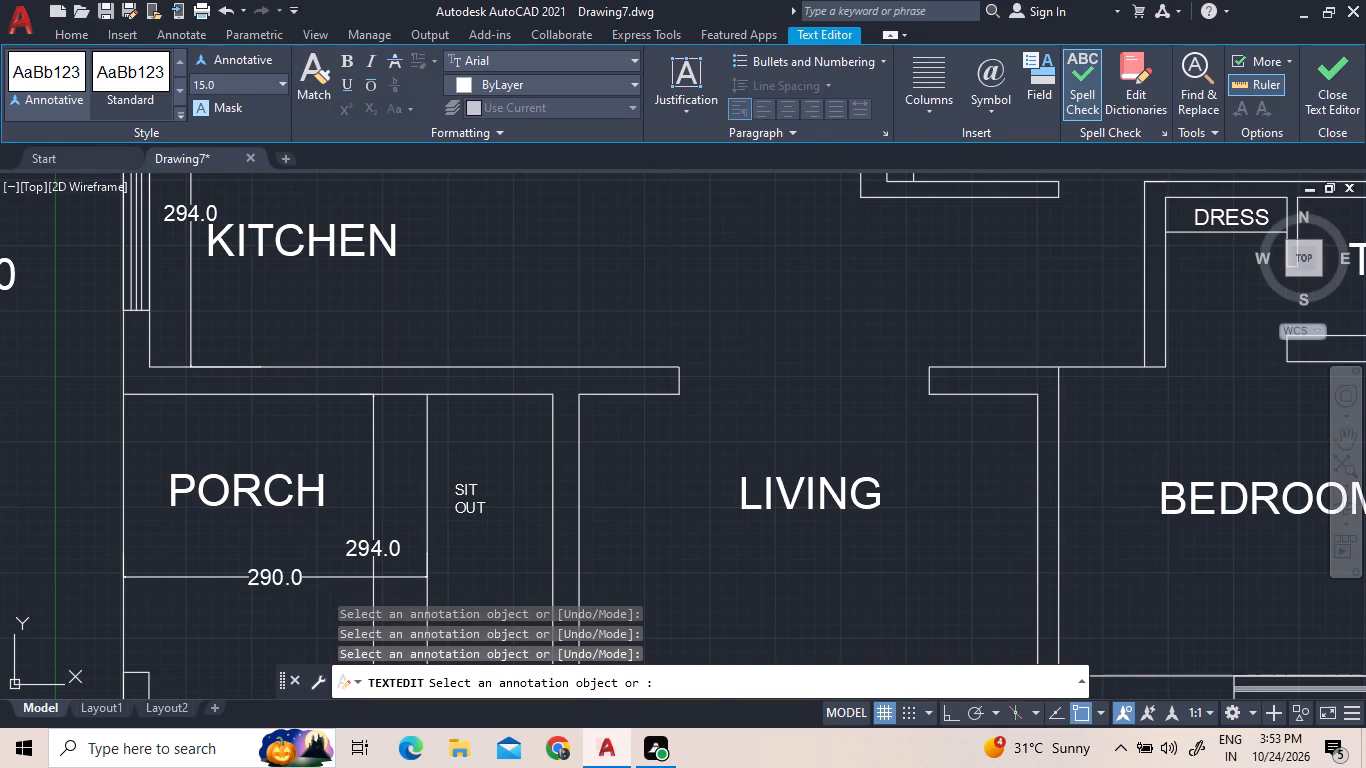
Delete the porch's horizontal dimension.
{"action": "right_click", "coordinate": [221, 561]}
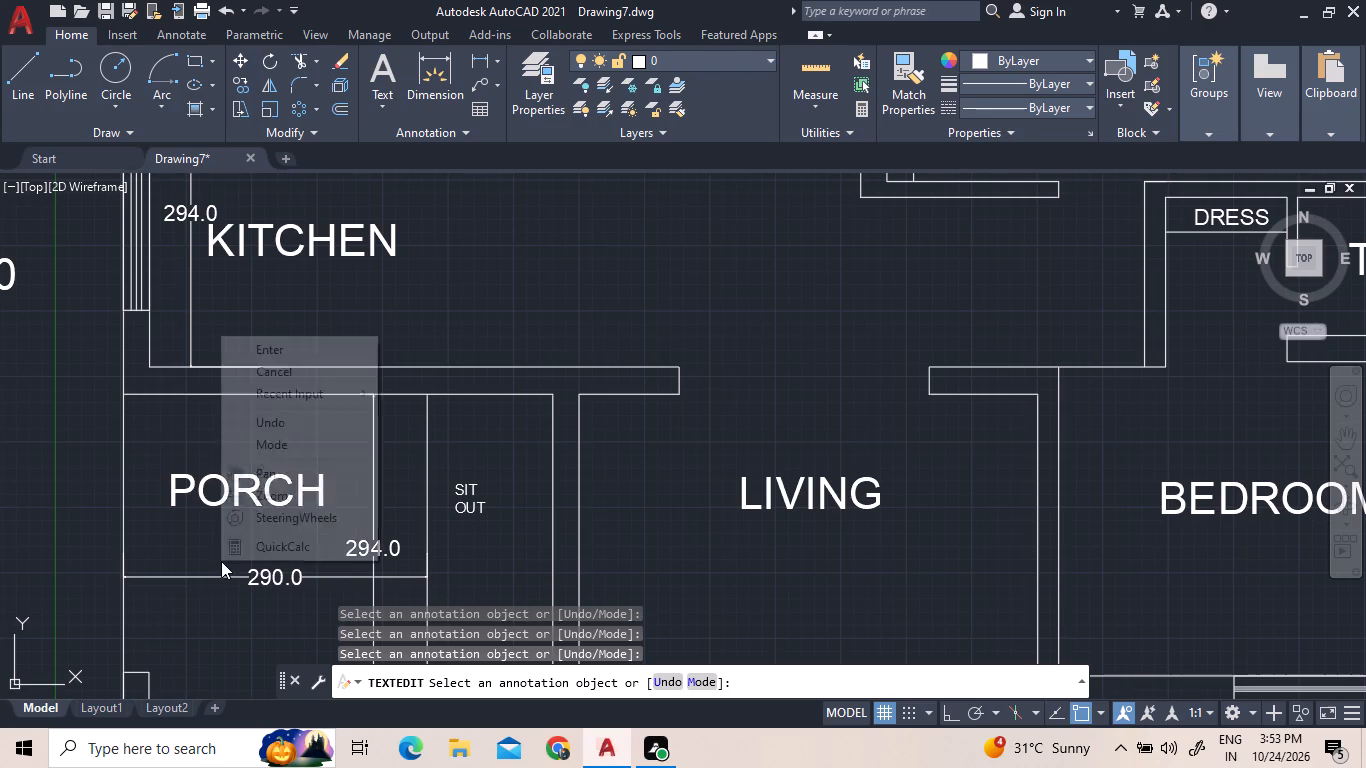
{"action": "left_click", "coordinate": [288, 349]}
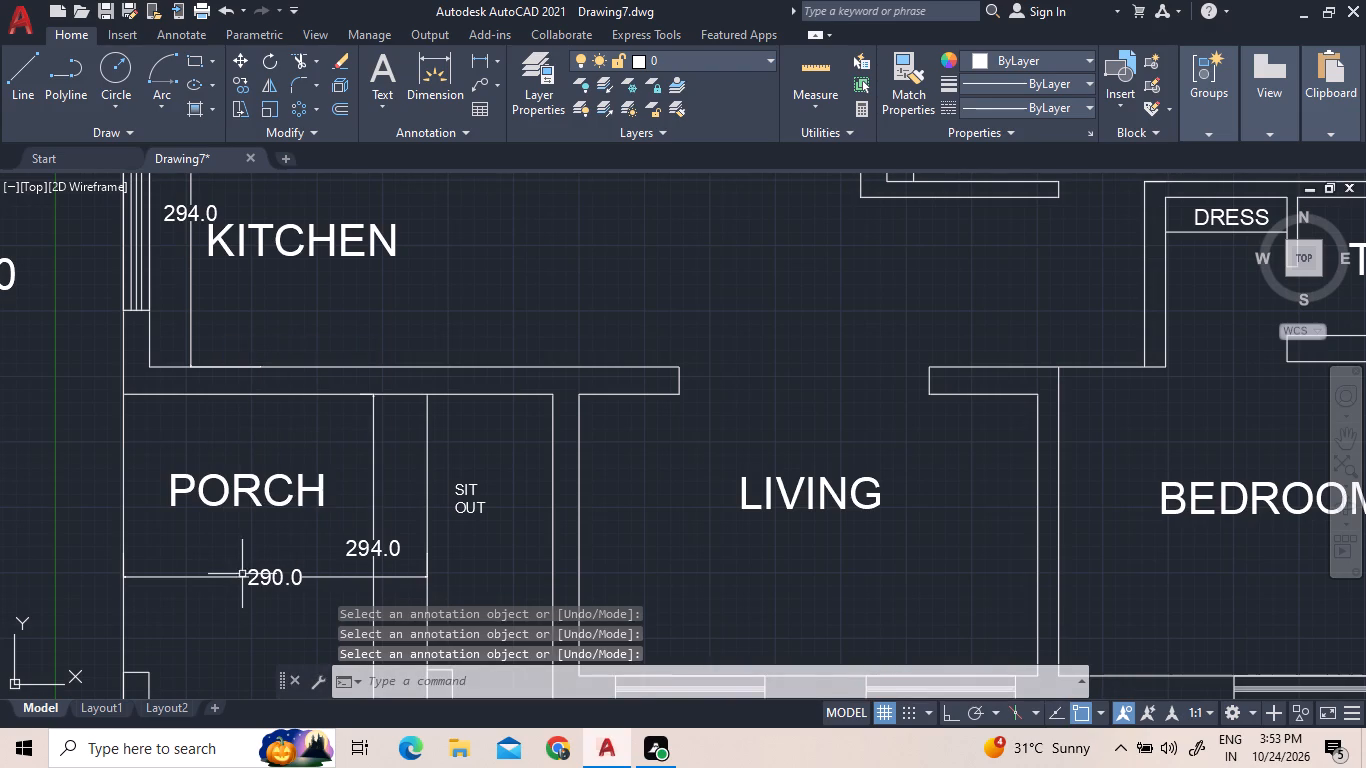
{"action": "left_click_drag", "start_coordinate": [241, 592], "coordinate": [237, 581]}
{"action": "left_click", "coordinate": [218, 550]}
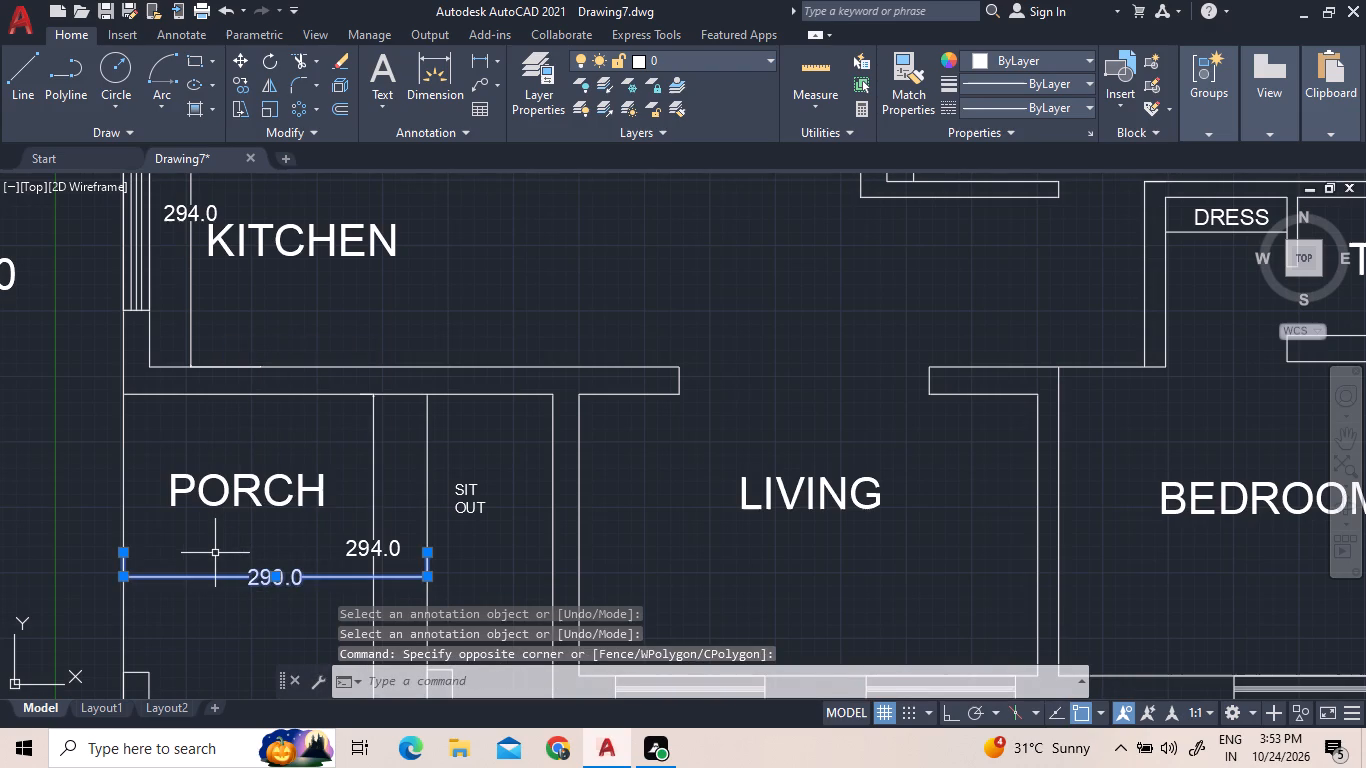
{"action": "key", "text": "Delete"}
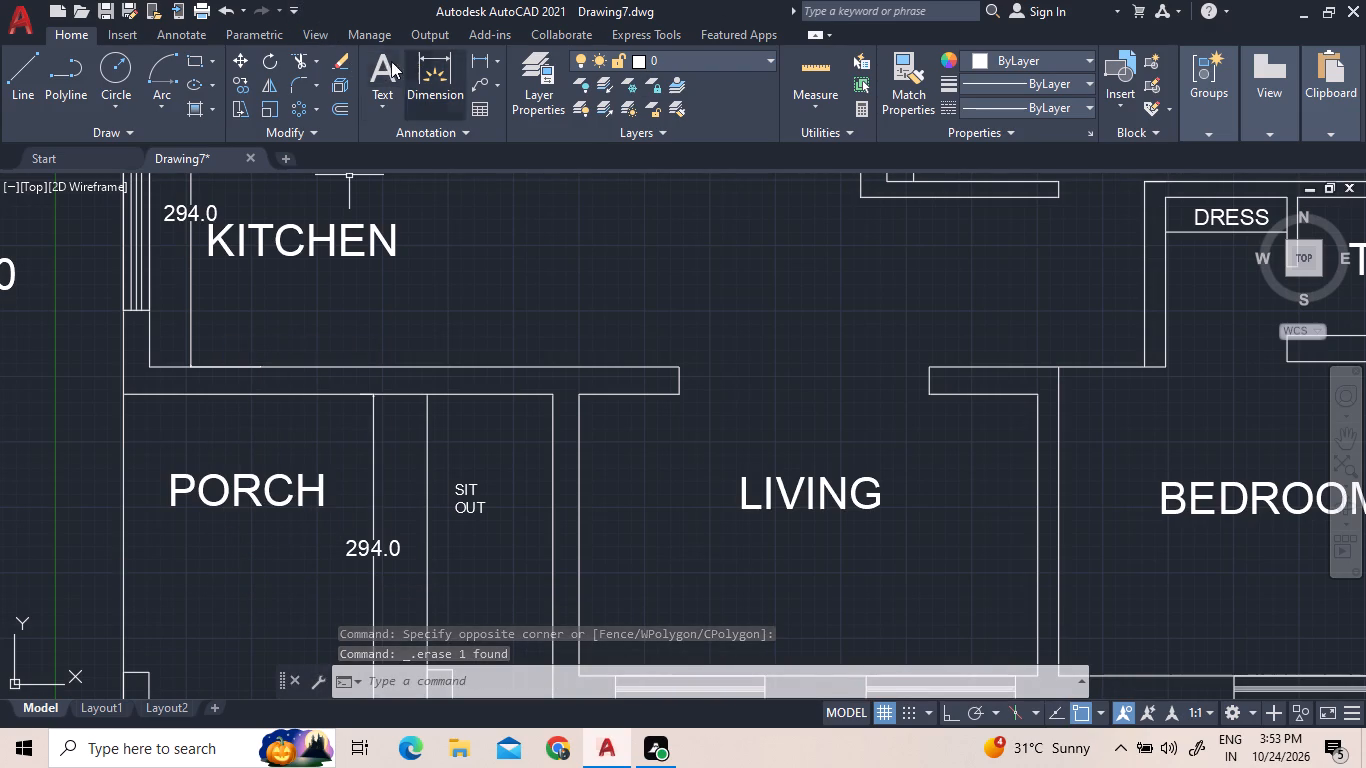
Extend the kitchen's inner side wall line across the wall below it and through the porch to the front corner pillar.
{"action": "left_click", "coordinate": [317, 63]}
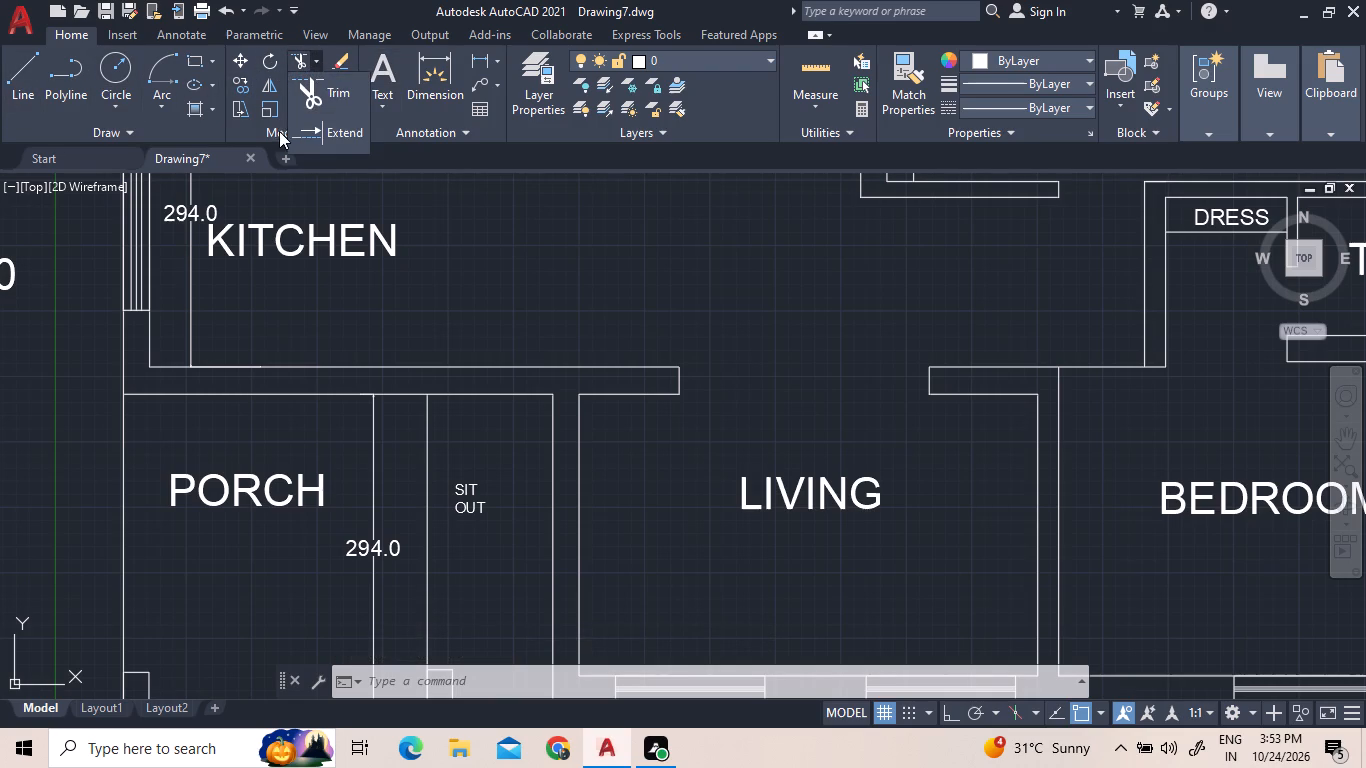
{"action": "left_click", "coordinate": [296, 127]}
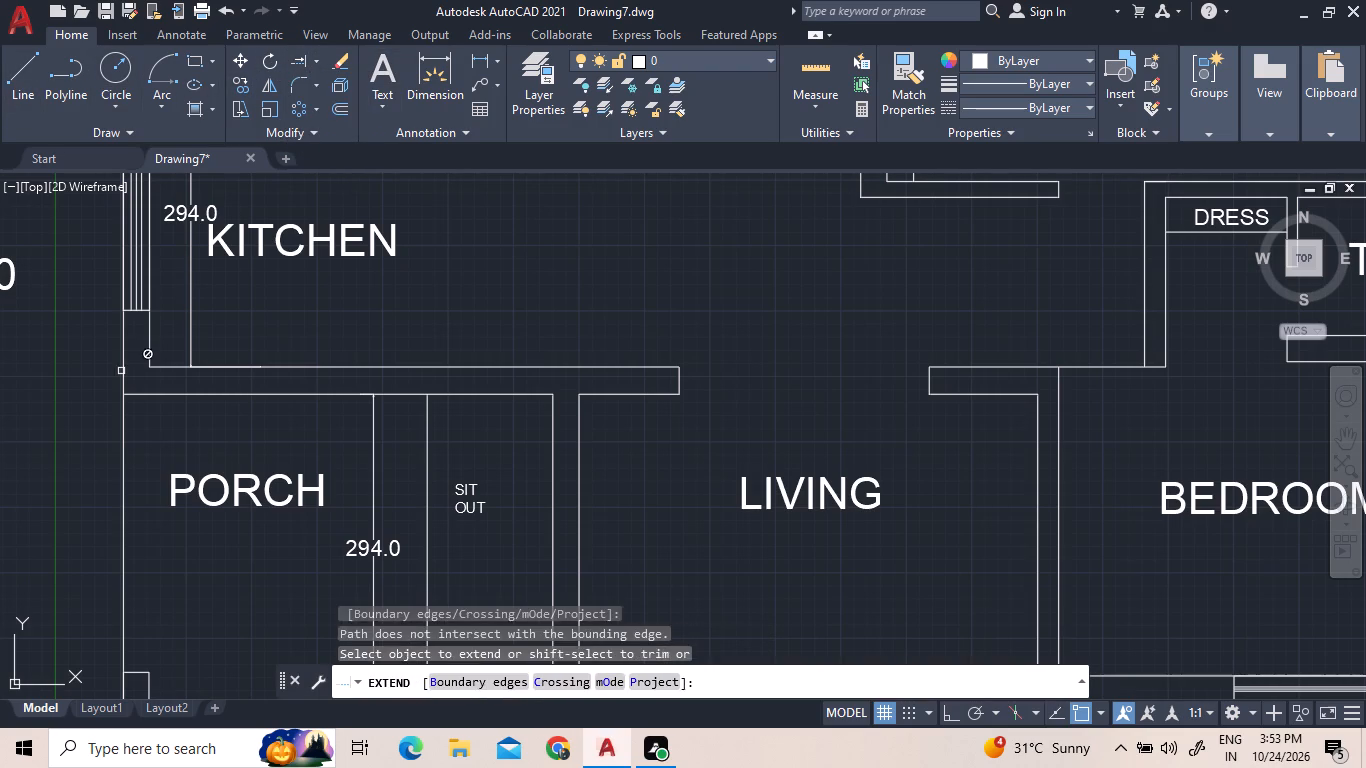
{"action": "left_click", "coordinate": [148, 350]}
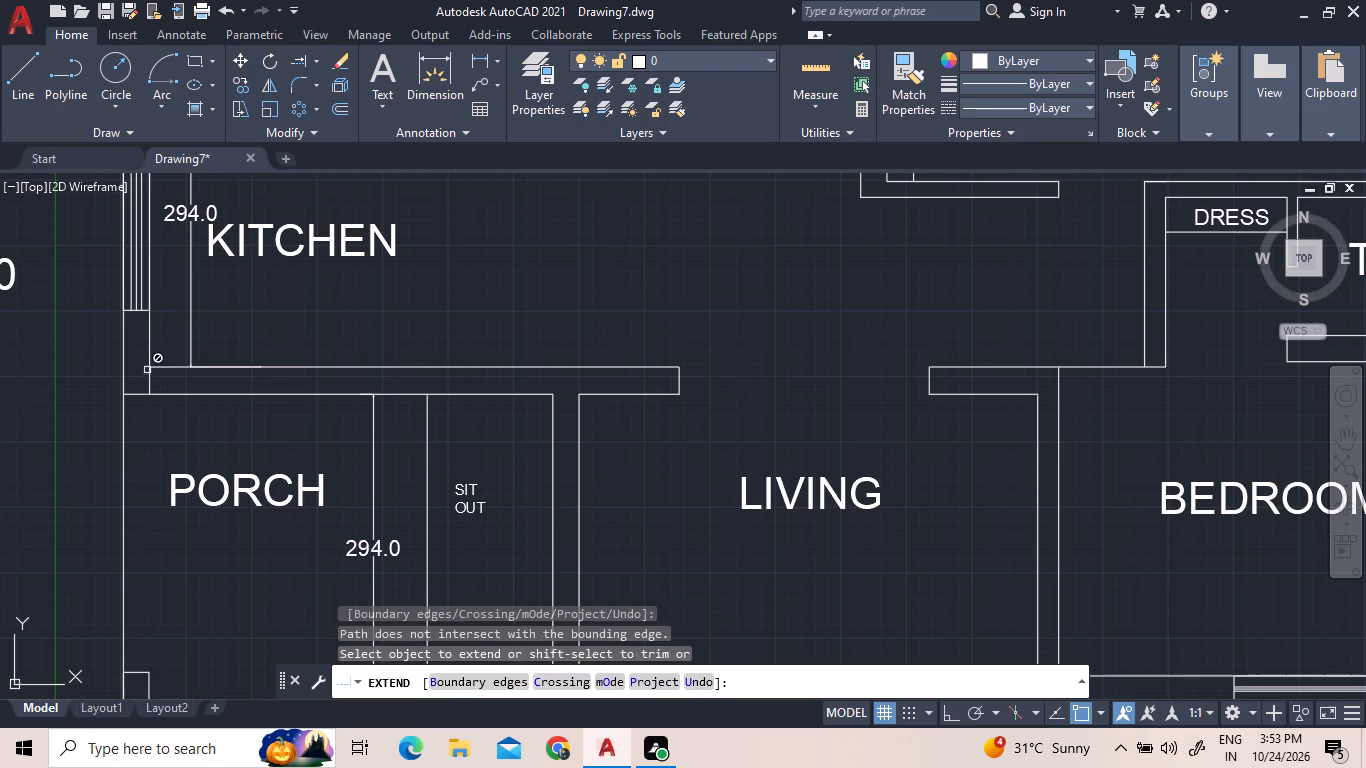
{"action": "scroll", "coordinate": [147, 362], "scroll_direction": "down", "scroll_amount": 2}
{"action": "left_click", "coordinate": [149, 359]}
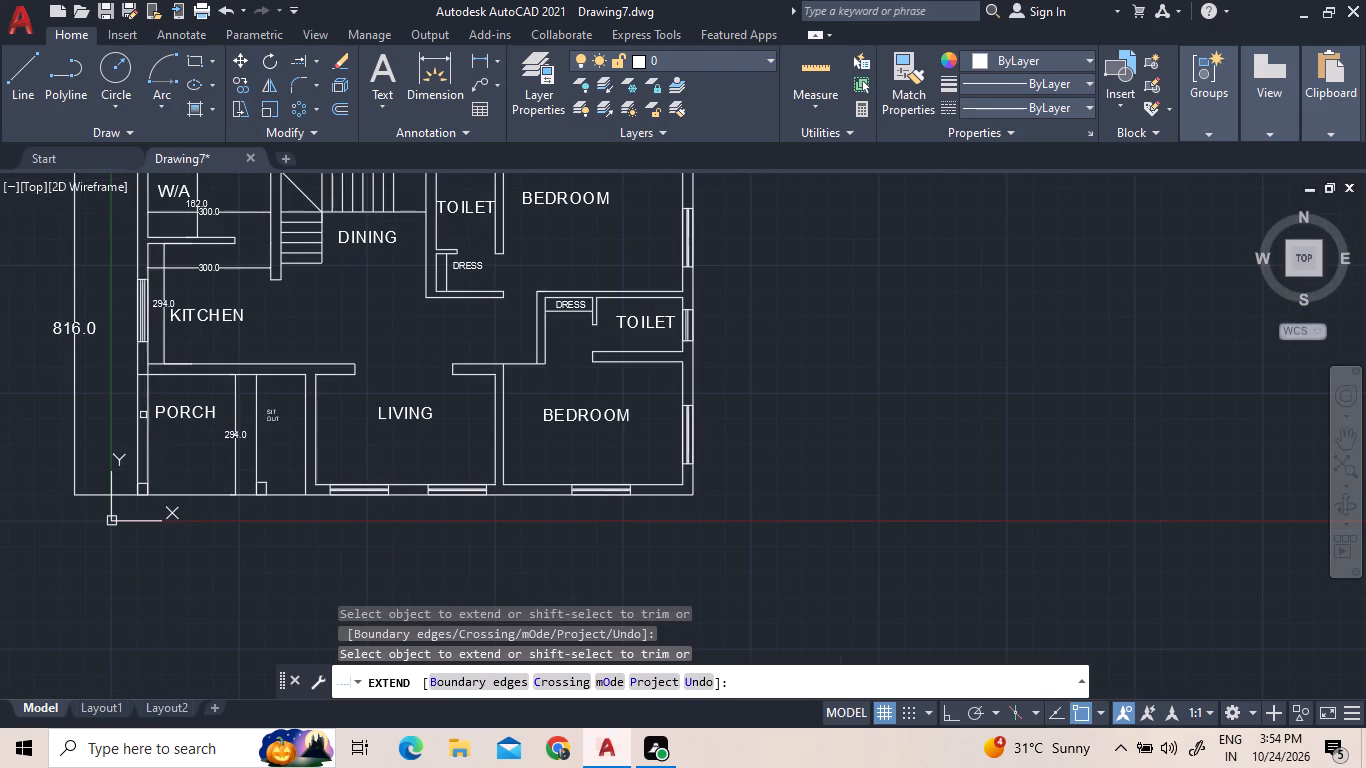
{"action": "scroll", "coordinate": [145, 434], "scroll_direction": "up", "scroll_amount": 3}
{"action": "right_click", "coordinate": [196, 499]}
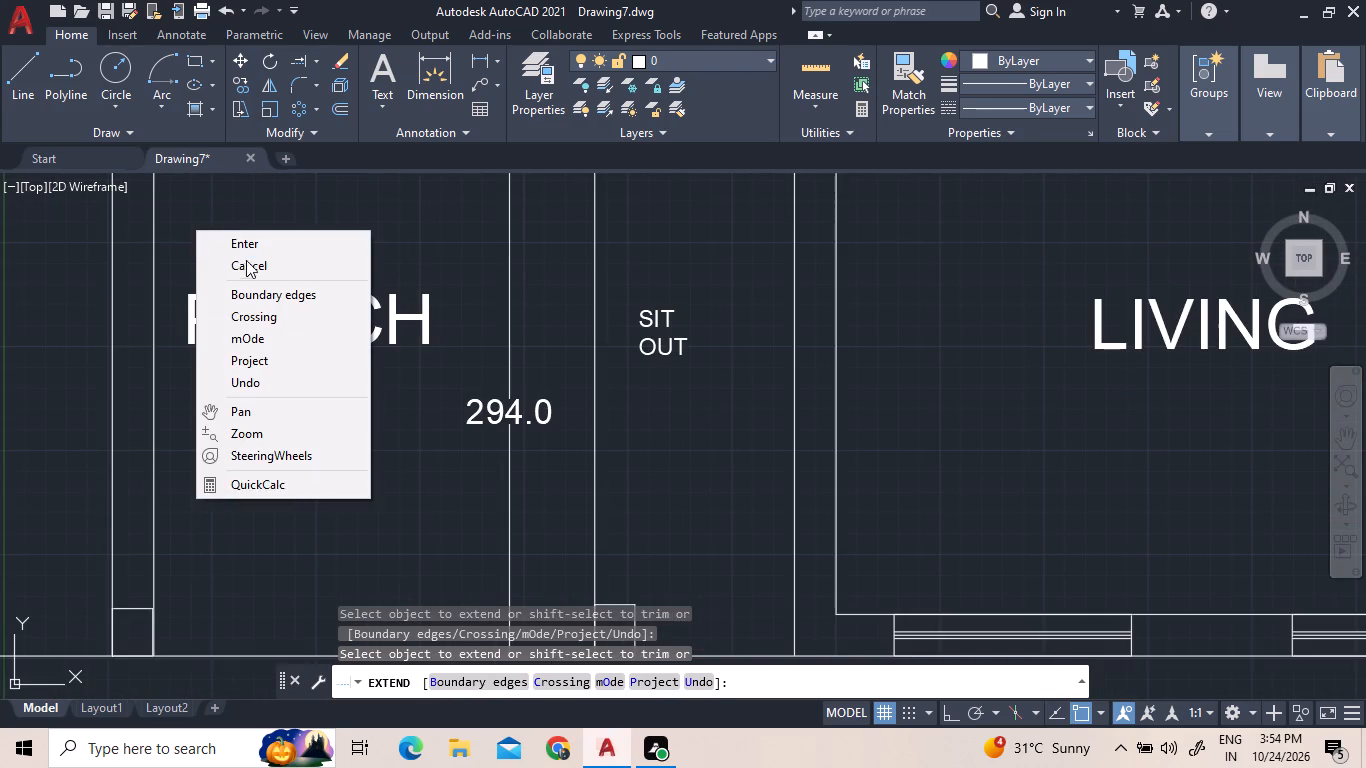
{"action": "left_click", "coordinate": [251, 249]}
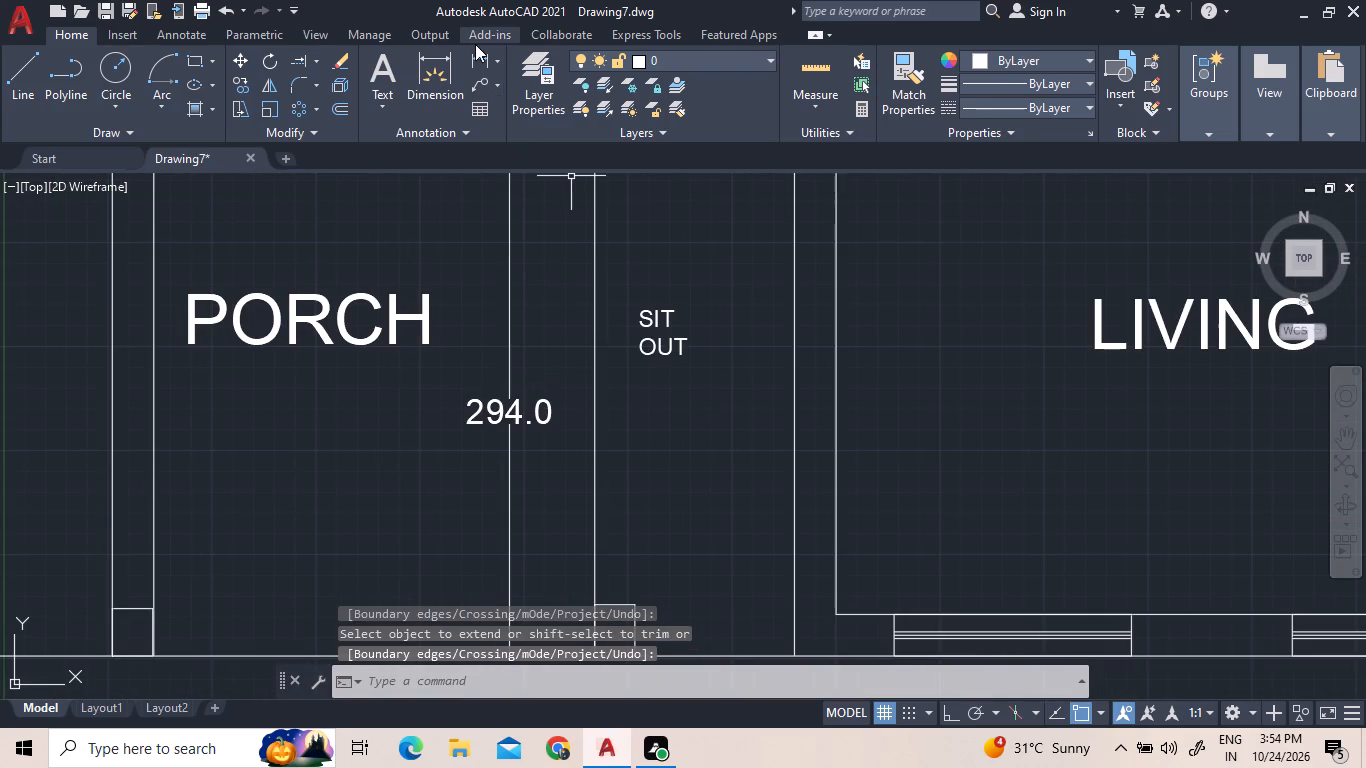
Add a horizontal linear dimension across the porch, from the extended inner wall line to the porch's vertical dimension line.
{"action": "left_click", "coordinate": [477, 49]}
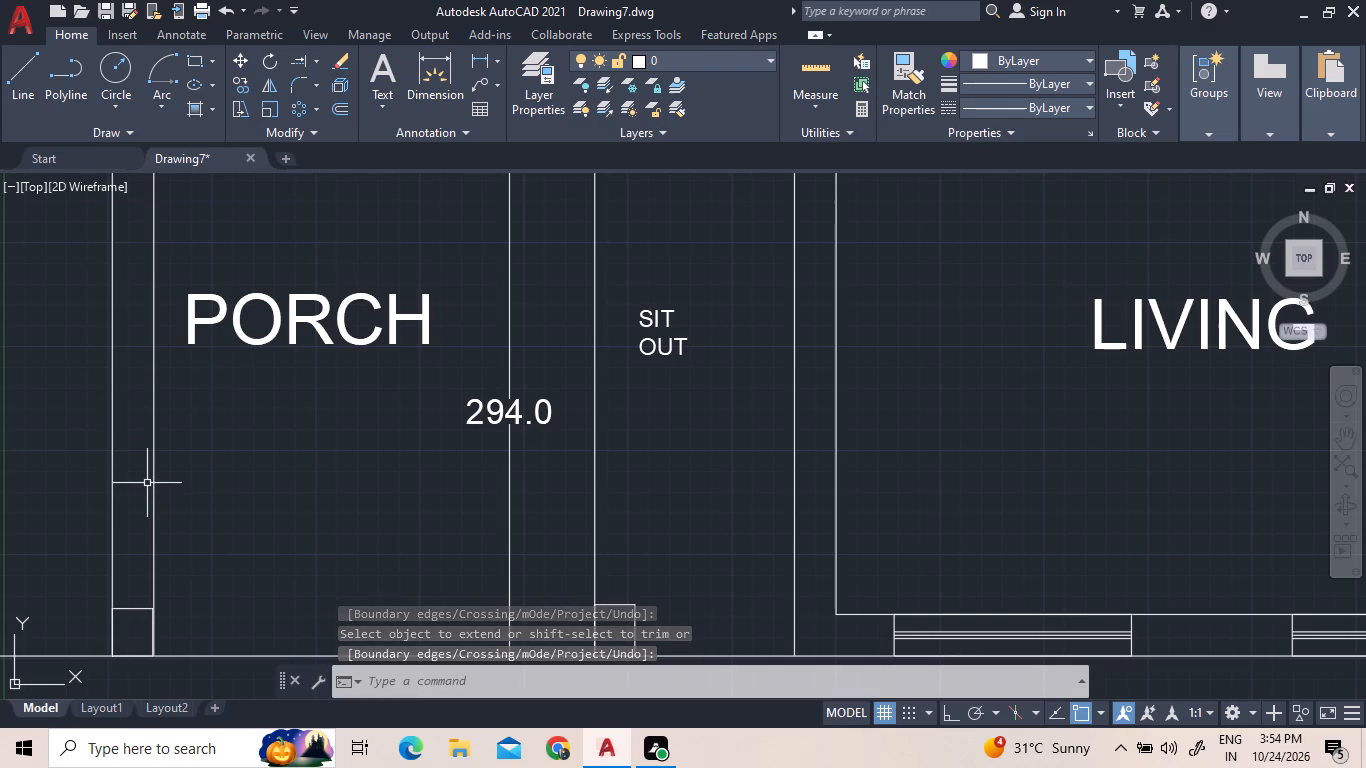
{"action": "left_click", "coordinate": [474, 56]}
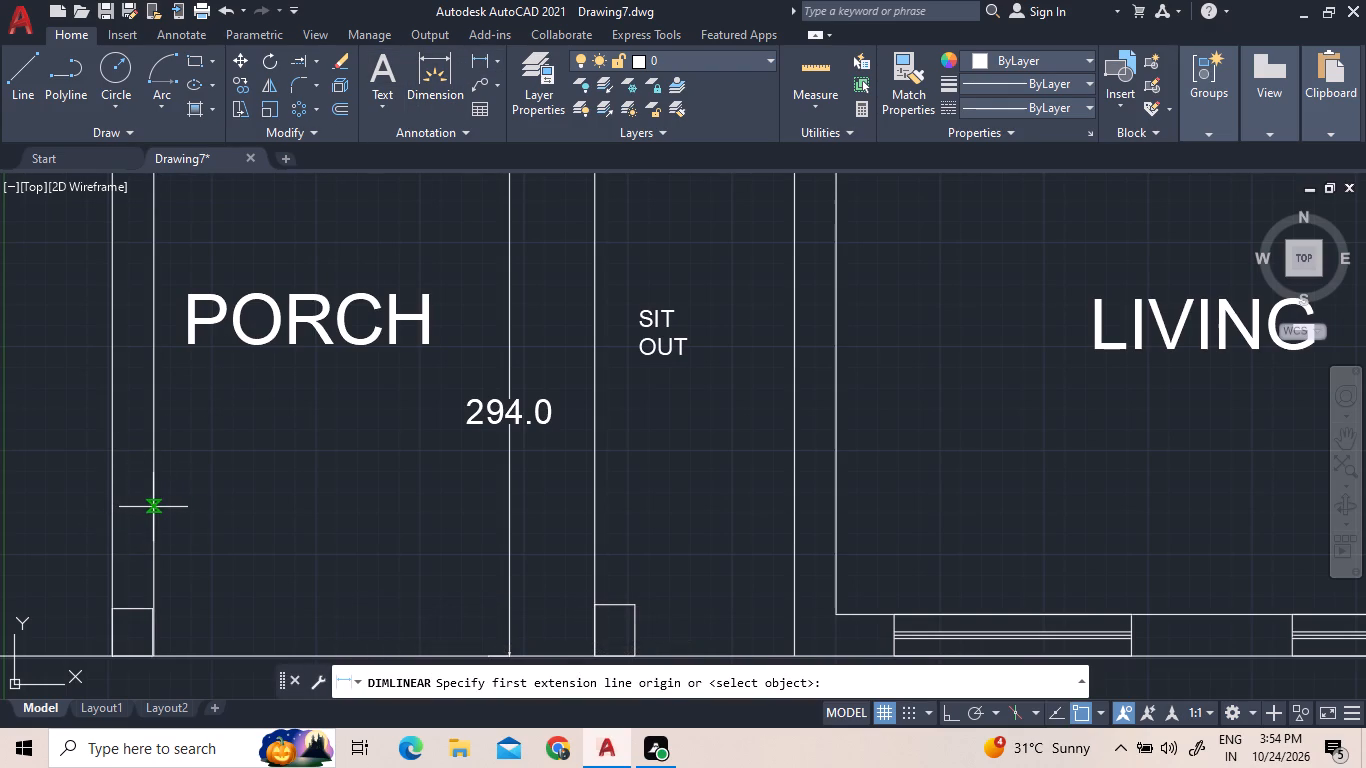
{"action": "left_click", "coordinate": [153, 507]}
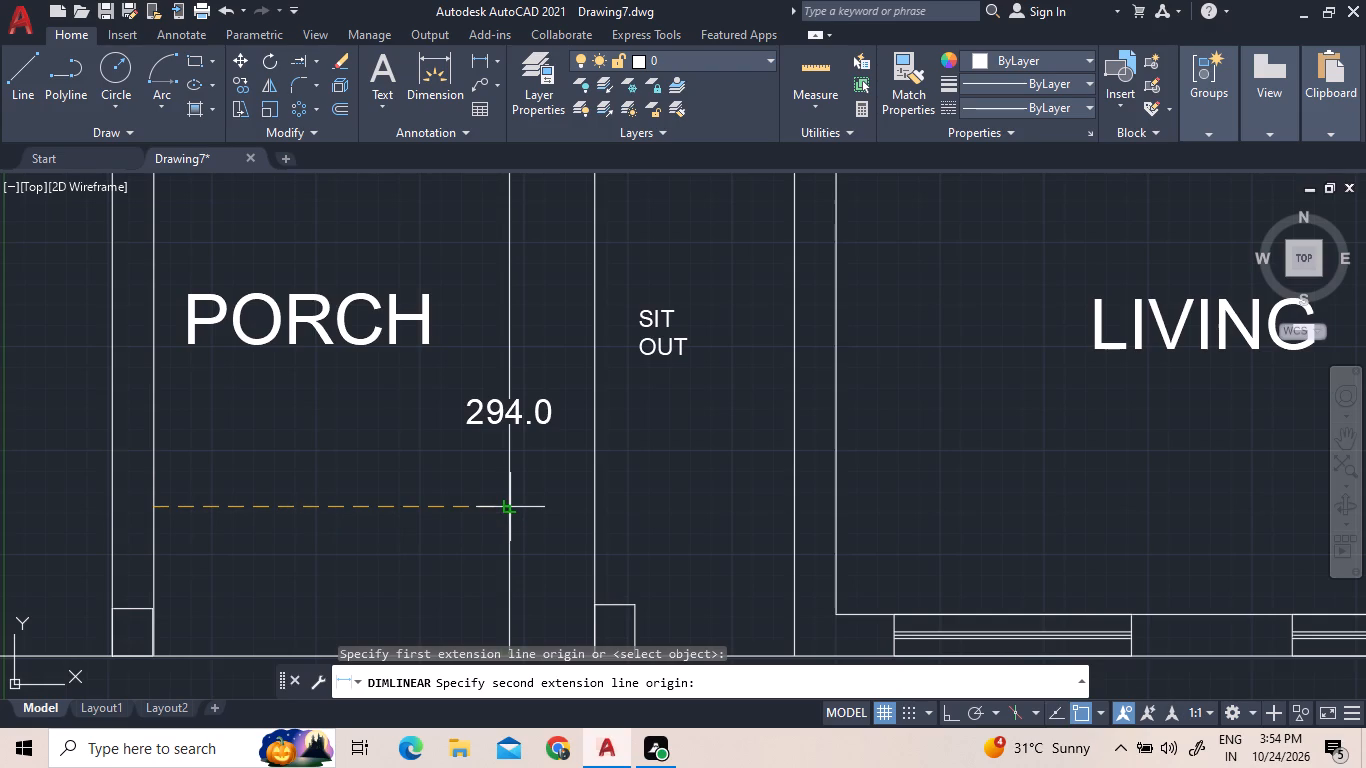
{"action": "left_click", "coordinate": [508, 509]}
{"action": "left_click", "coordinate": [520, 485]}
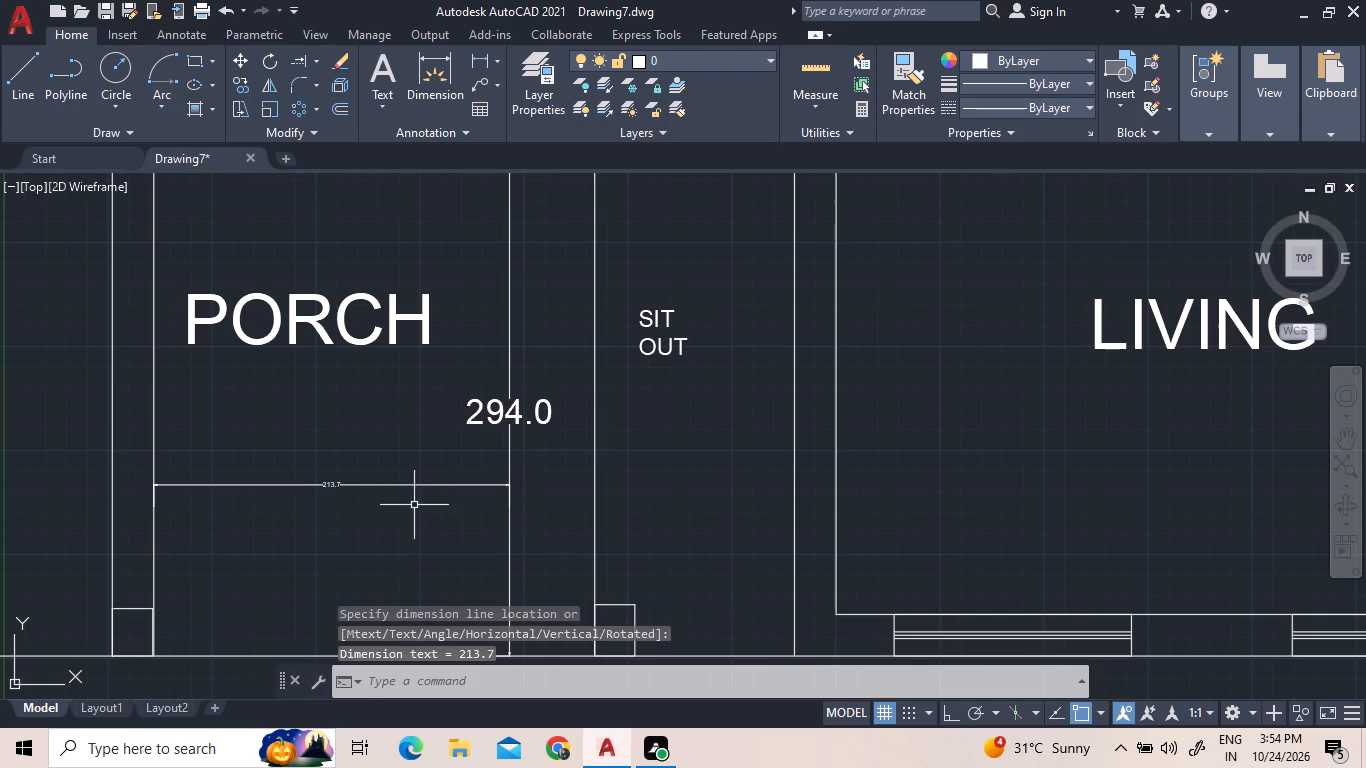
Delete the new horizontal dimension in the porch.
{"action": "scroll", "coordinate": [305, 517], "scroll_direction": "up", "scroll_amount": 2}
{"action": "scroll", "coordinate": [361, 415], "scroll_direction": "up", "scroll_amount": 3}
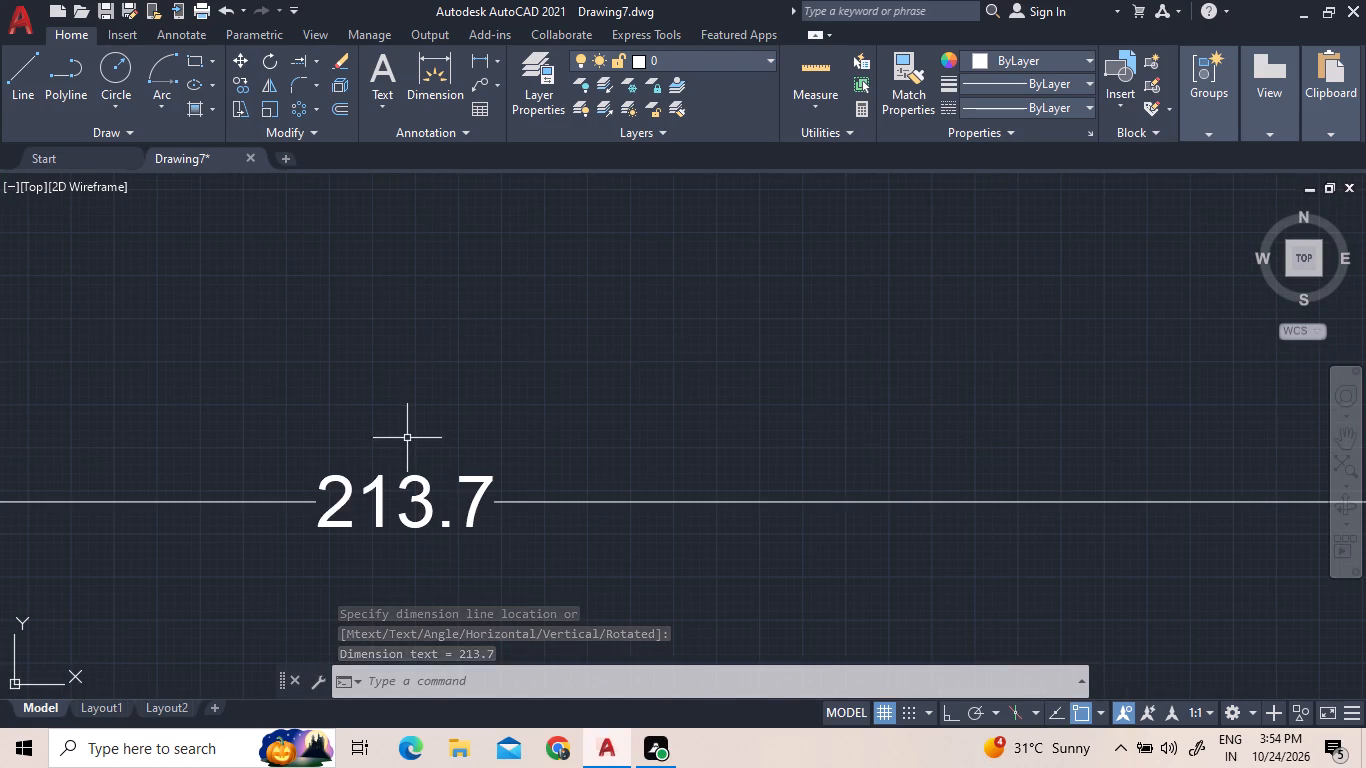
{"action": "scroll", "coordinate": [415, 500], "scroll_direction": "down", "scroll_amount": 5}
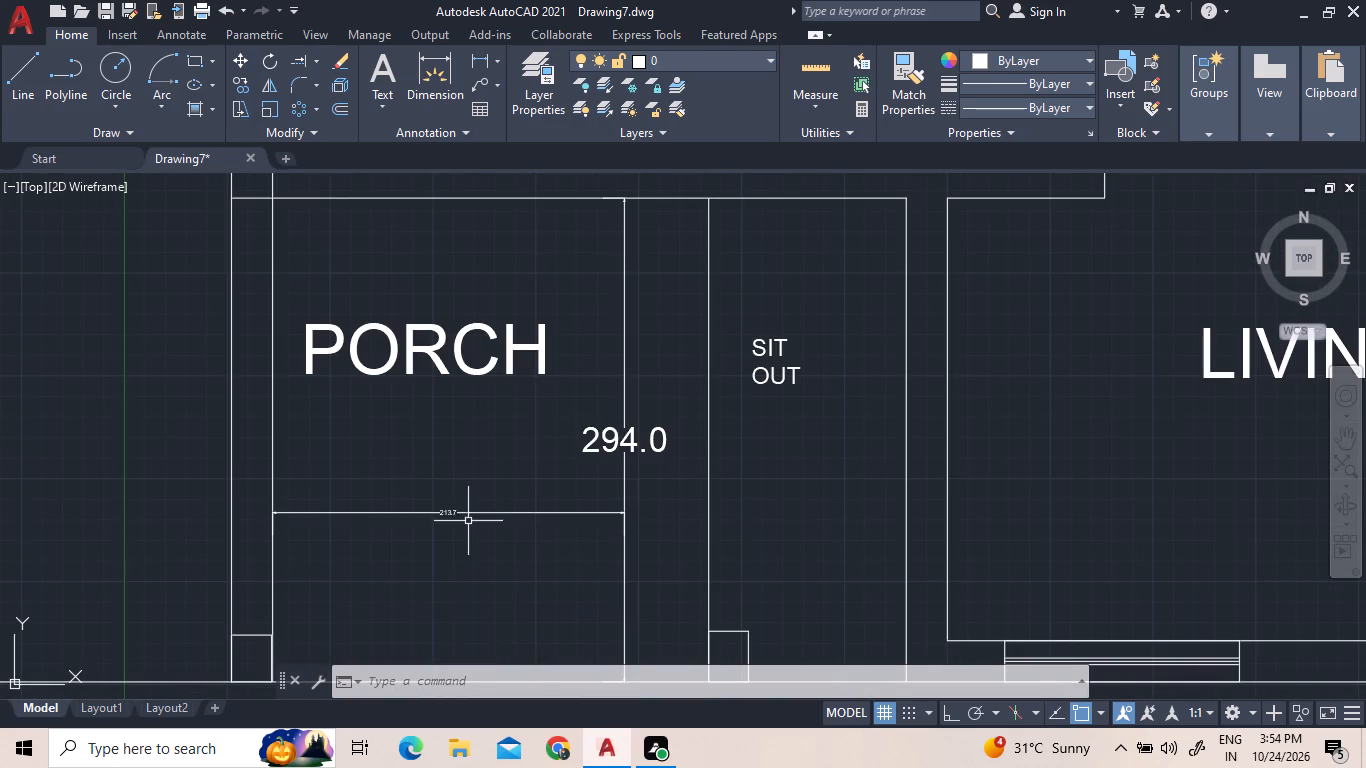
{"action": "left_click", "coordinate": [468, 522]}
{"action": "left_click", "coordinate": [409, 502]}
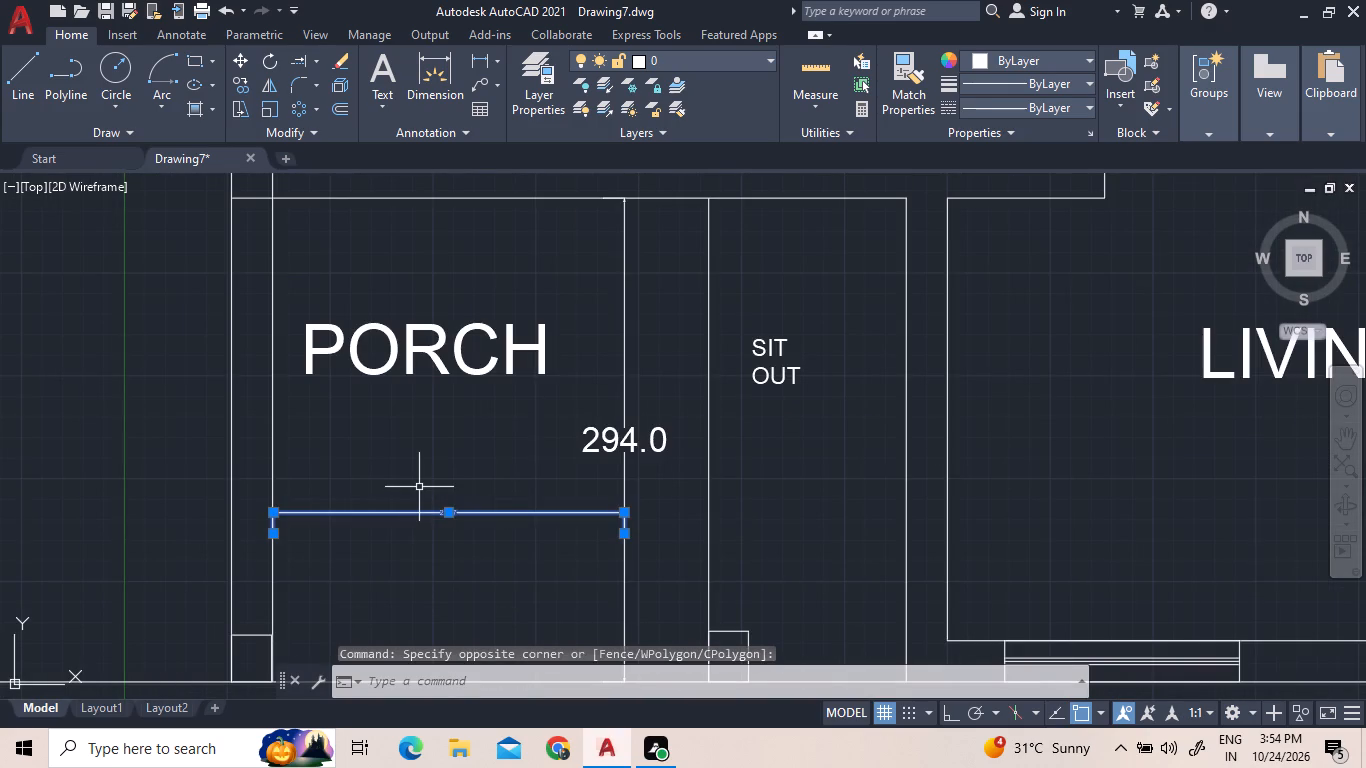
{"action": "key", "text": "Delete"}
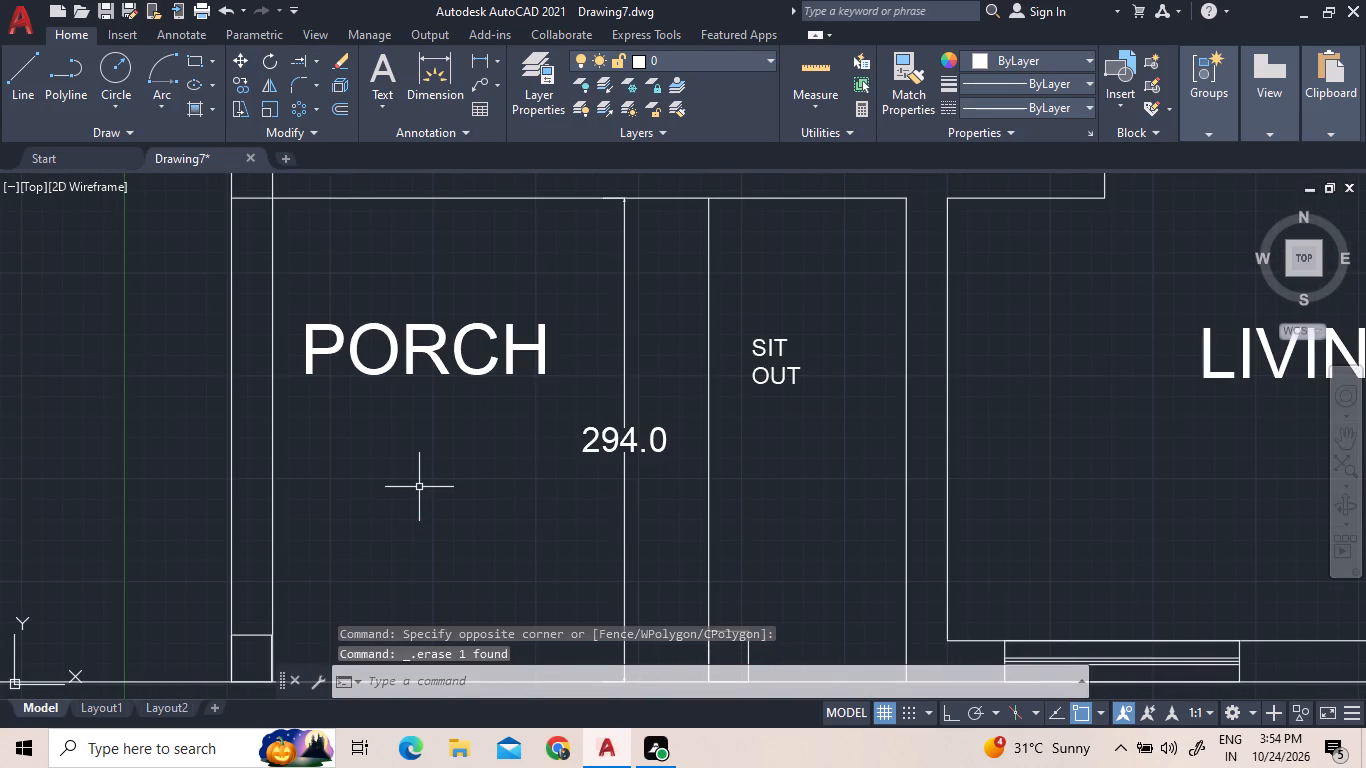
Trim away the part of the extended inner wall line that runs through the porch.
{"action": "left_click", "coordinate": [315, 60]}
{"action": "left_click", "coordinate": [319, 83]}
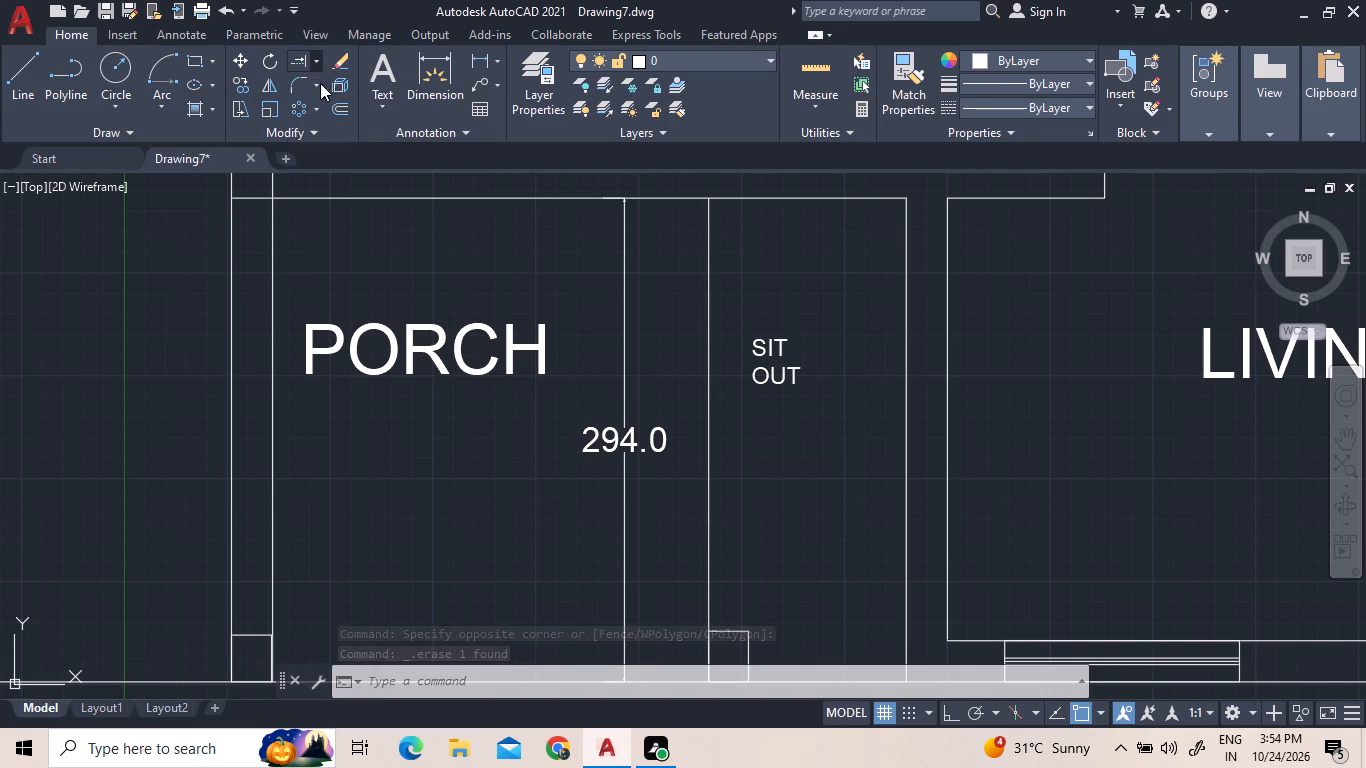
{"action": "left_click", "coordinate": [273, 252]}
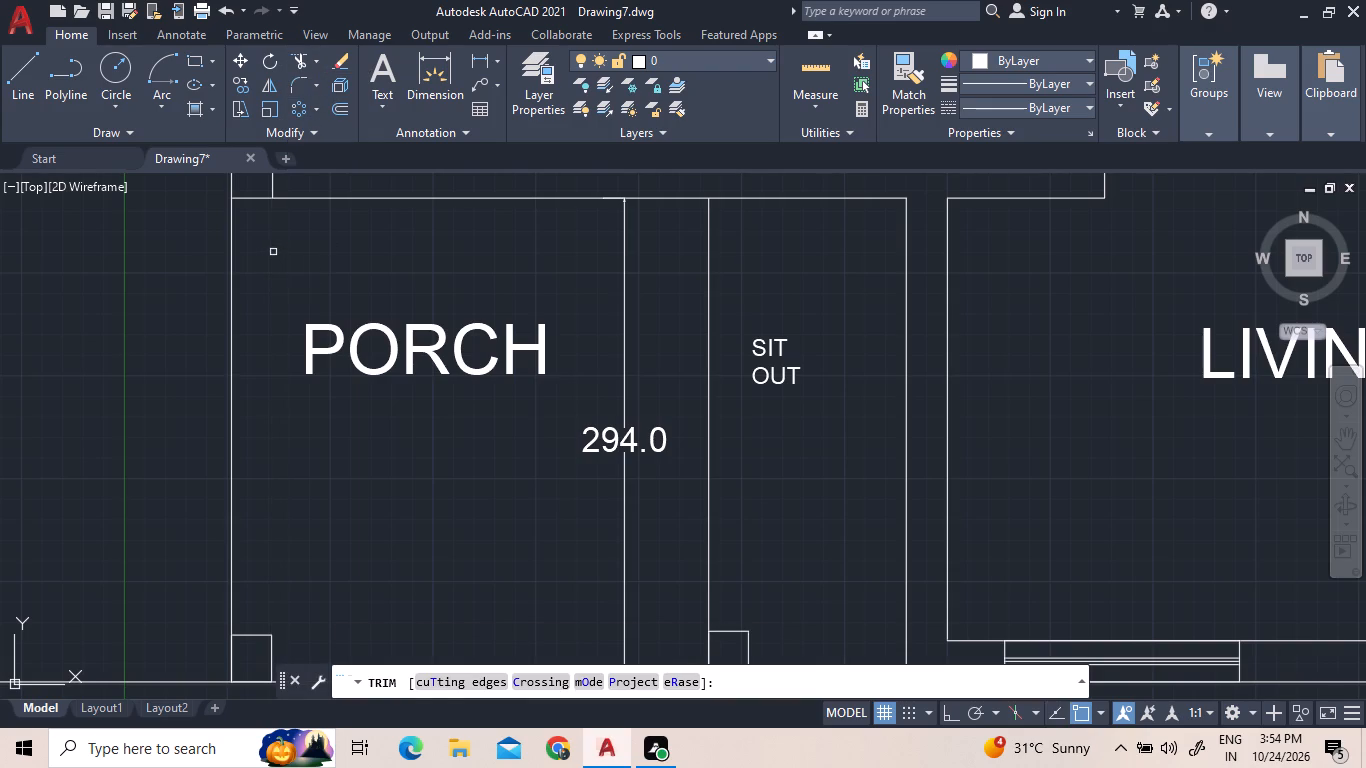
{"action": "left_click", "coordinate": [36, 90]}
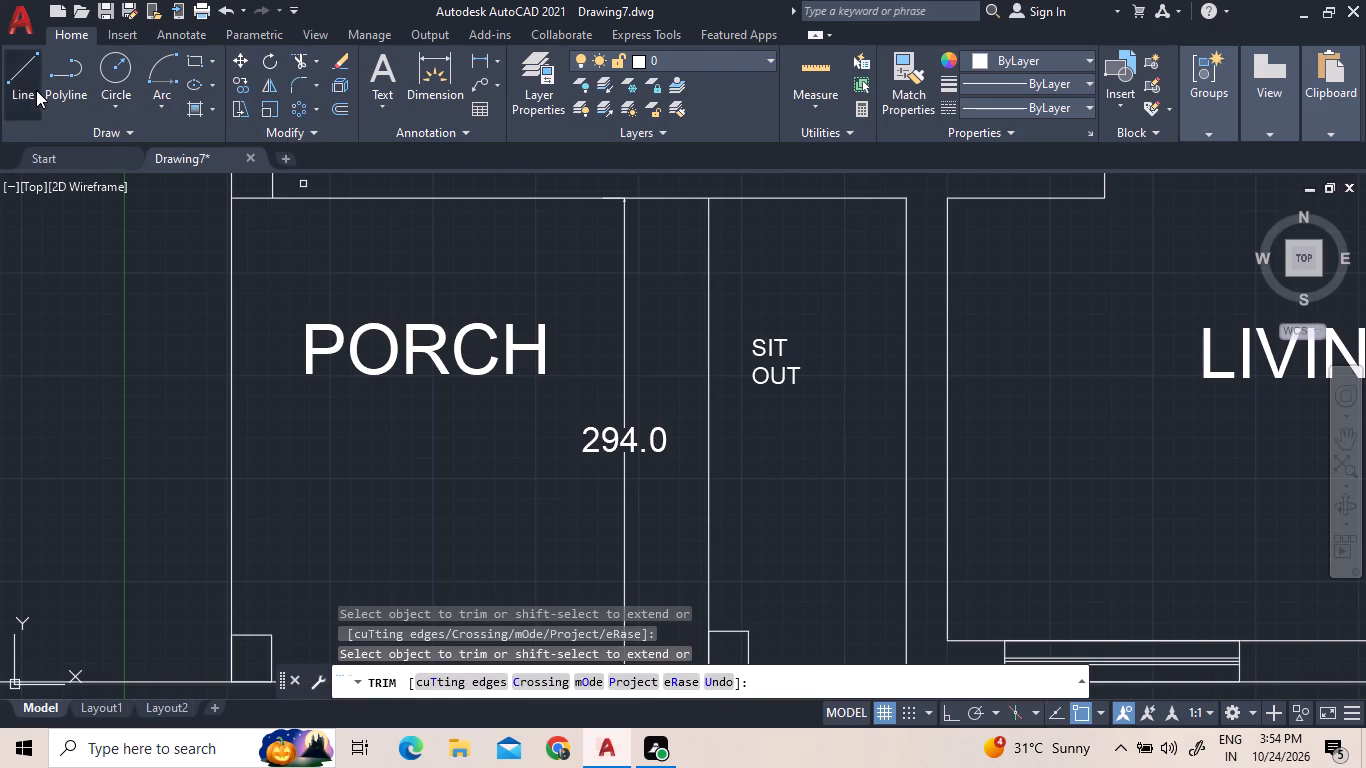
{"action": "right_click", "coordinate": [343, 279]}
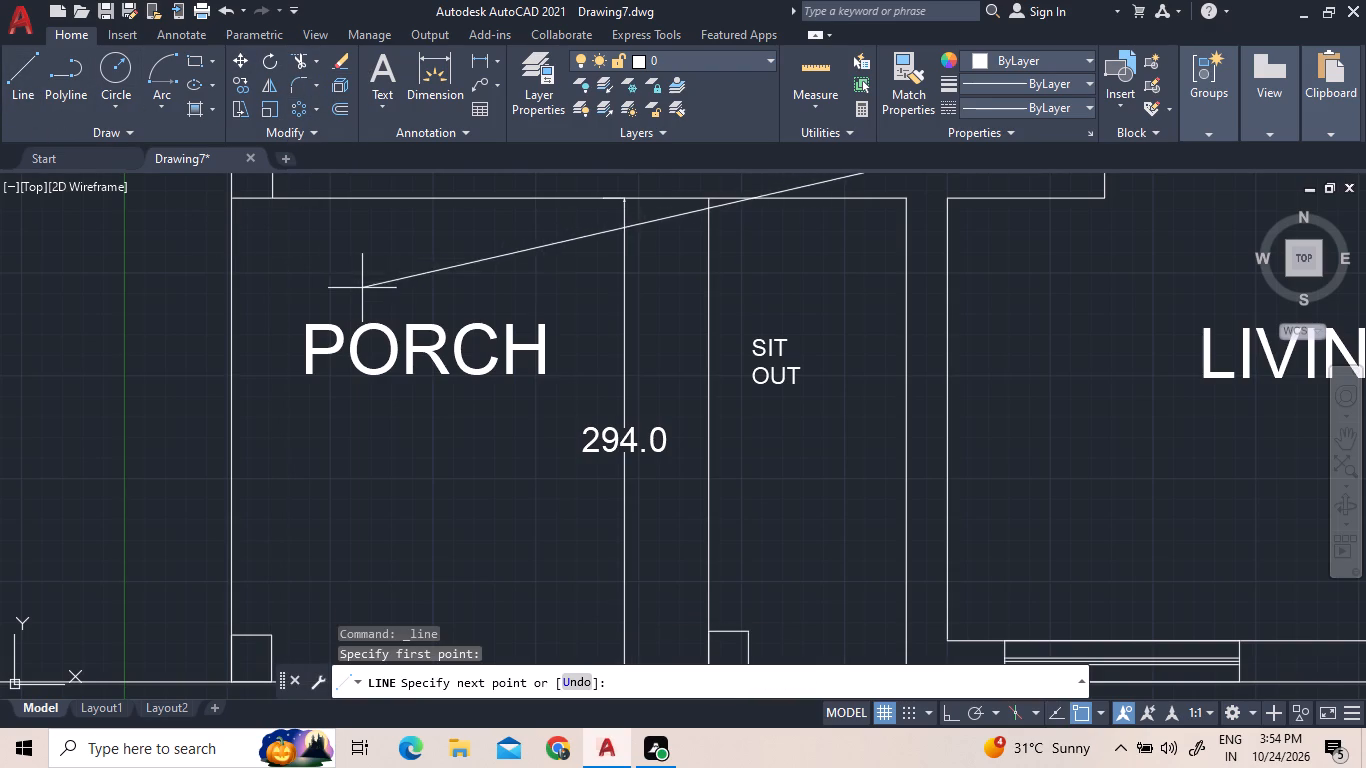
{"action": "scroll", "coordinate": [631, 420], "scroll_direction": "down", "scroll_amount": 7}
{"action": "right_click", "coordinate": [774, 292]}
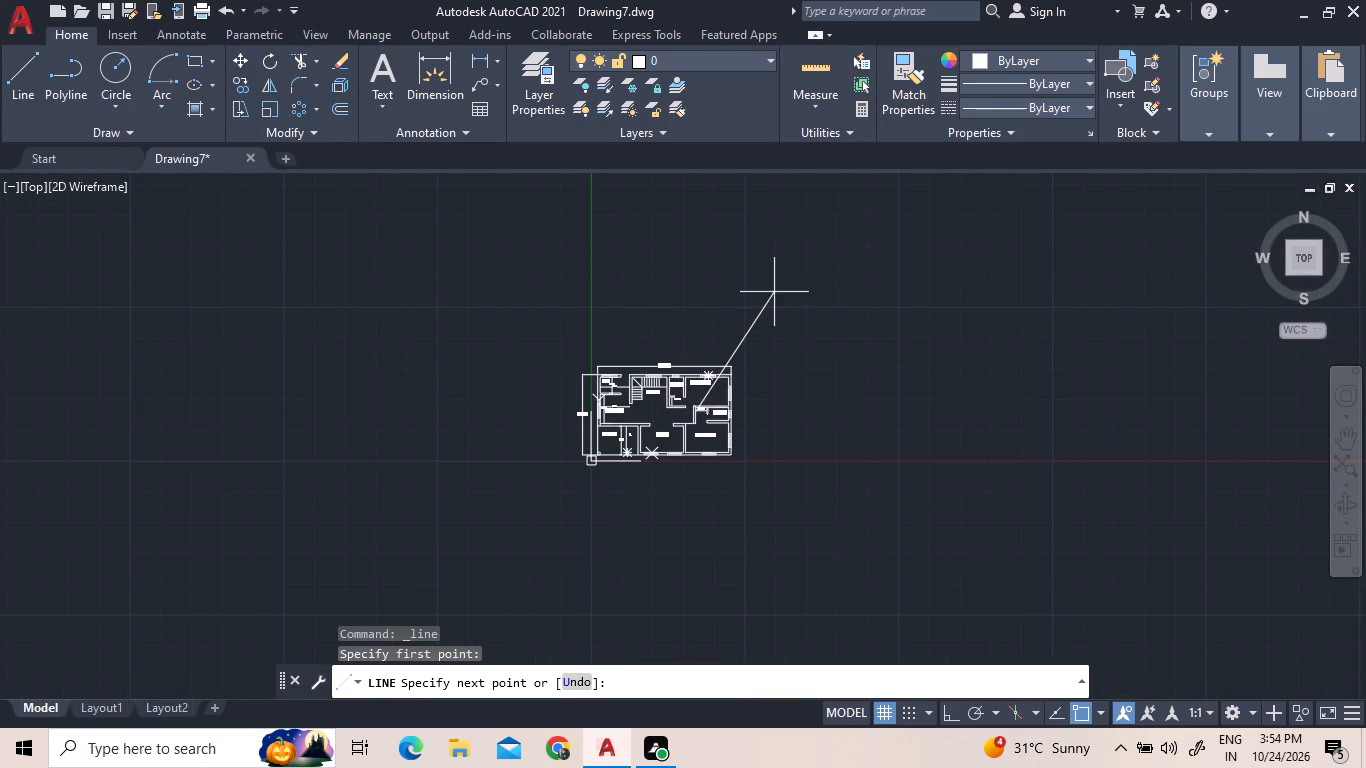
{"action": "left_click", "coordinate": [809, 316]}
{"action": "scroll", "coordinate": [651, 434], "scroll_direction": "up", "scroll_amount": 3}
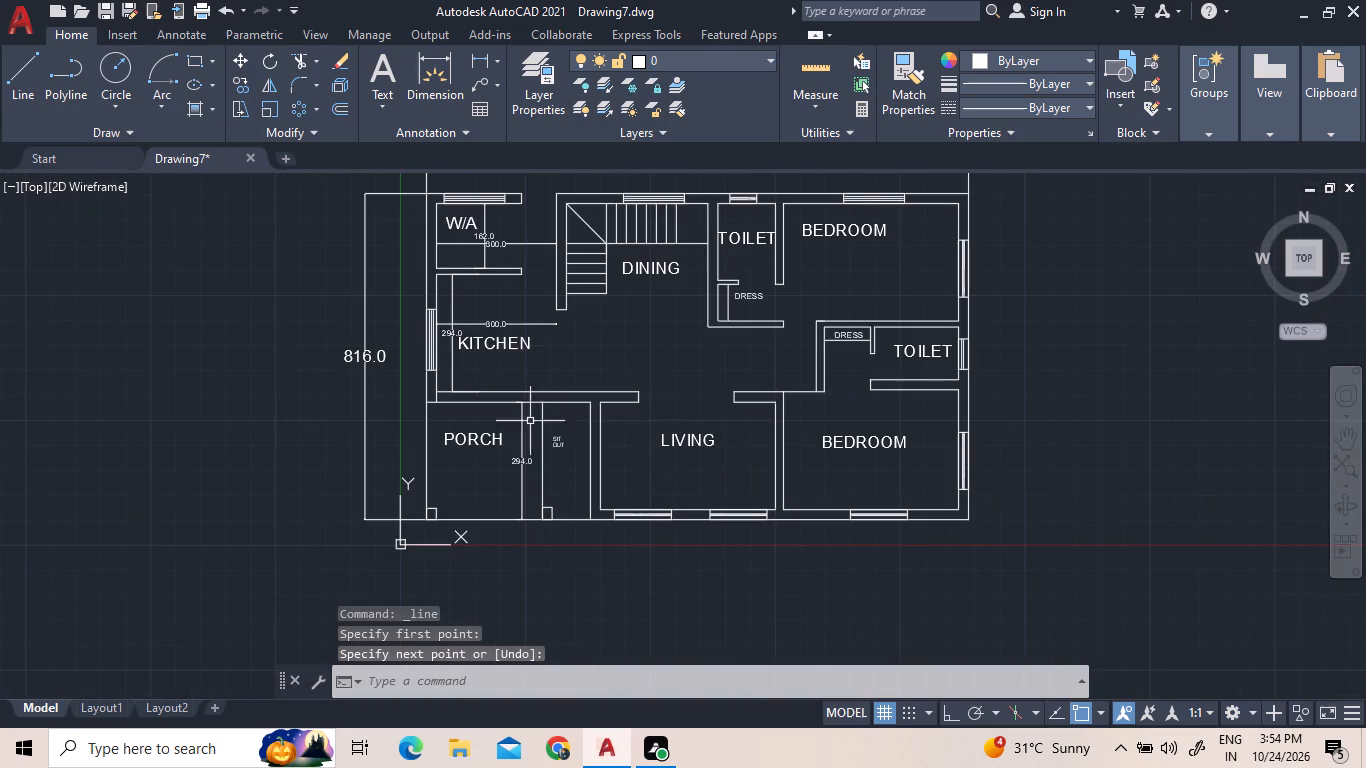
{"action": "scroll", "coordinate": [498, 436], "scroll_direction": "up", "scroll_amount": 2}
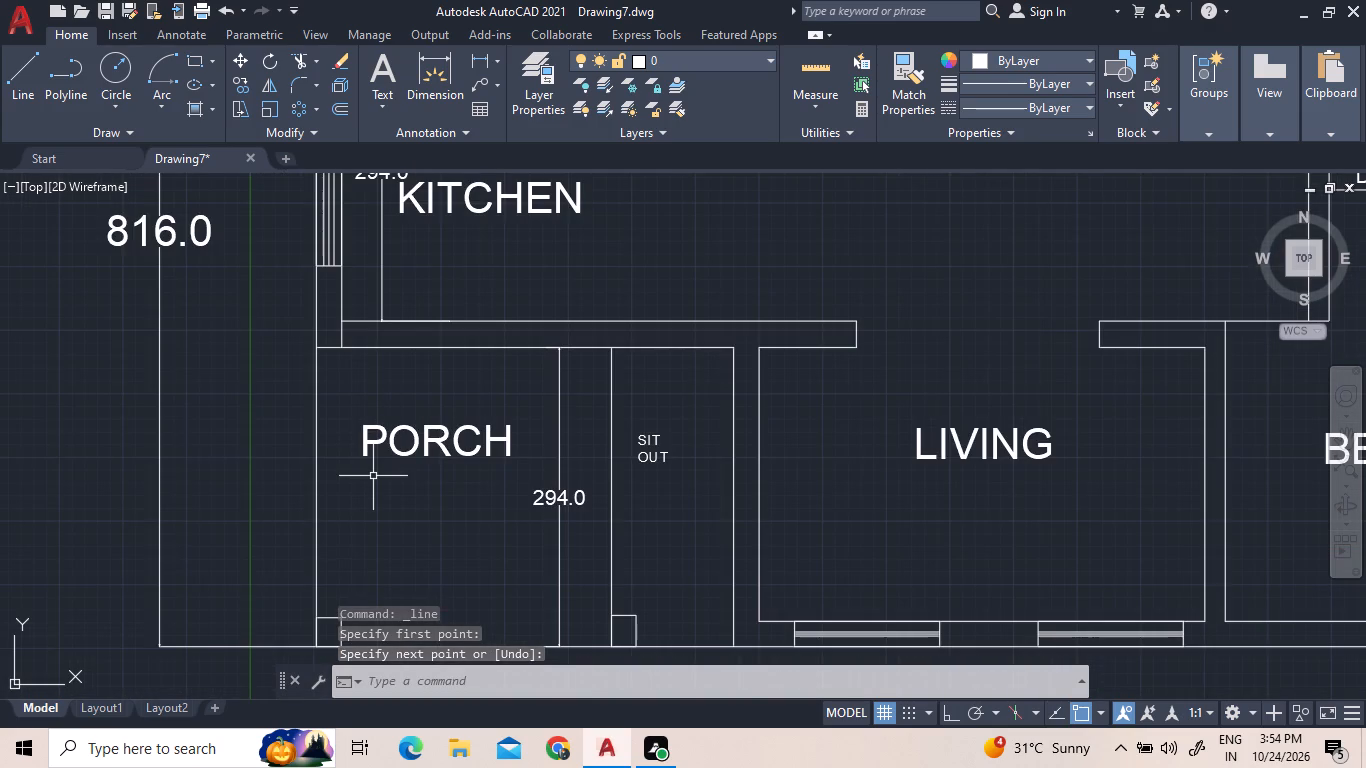
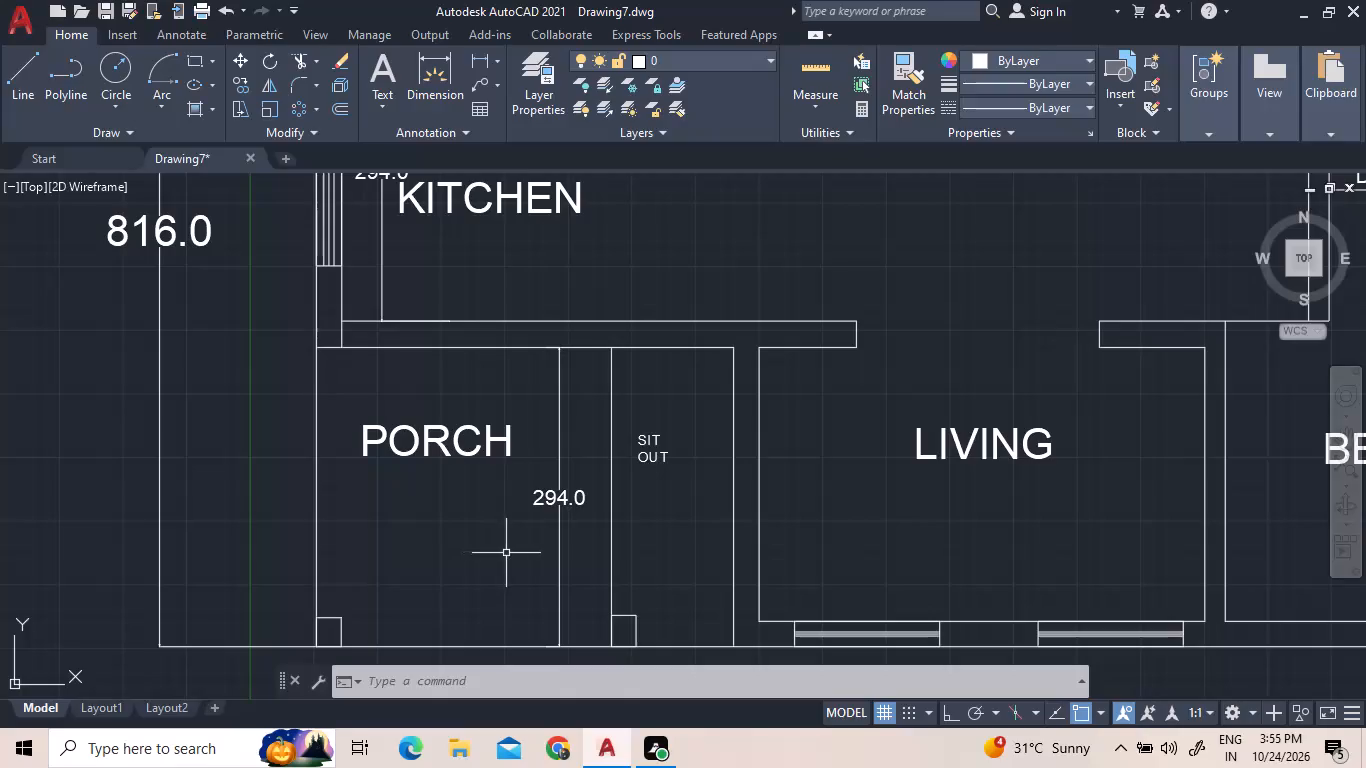
Offset the dividing line between the porch and the sit-out by 240 towards the porch's outer side.
{"action": "left_click", "coordinate": [474, 59]}
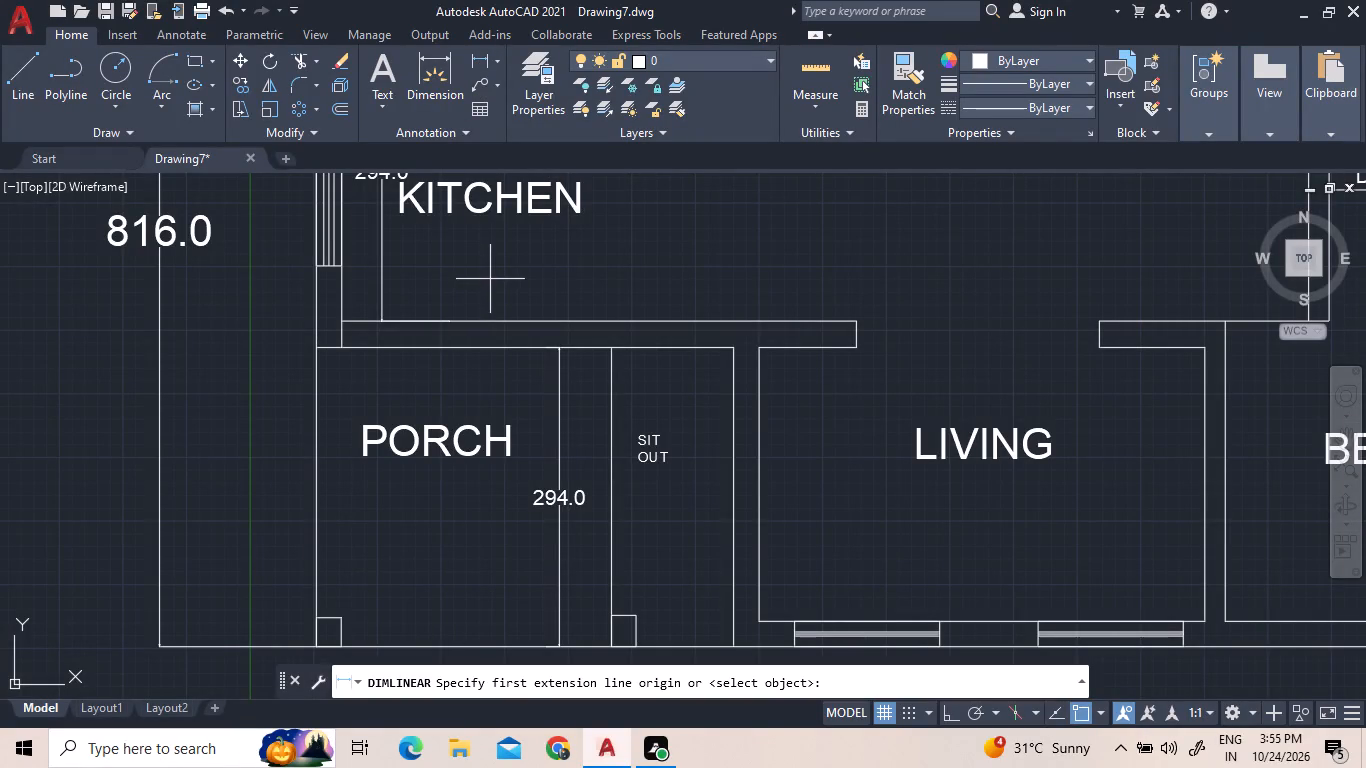
{"action": "key", "text": "Escape"}
{"action": "left_click", "coordinate": [335, 112]}
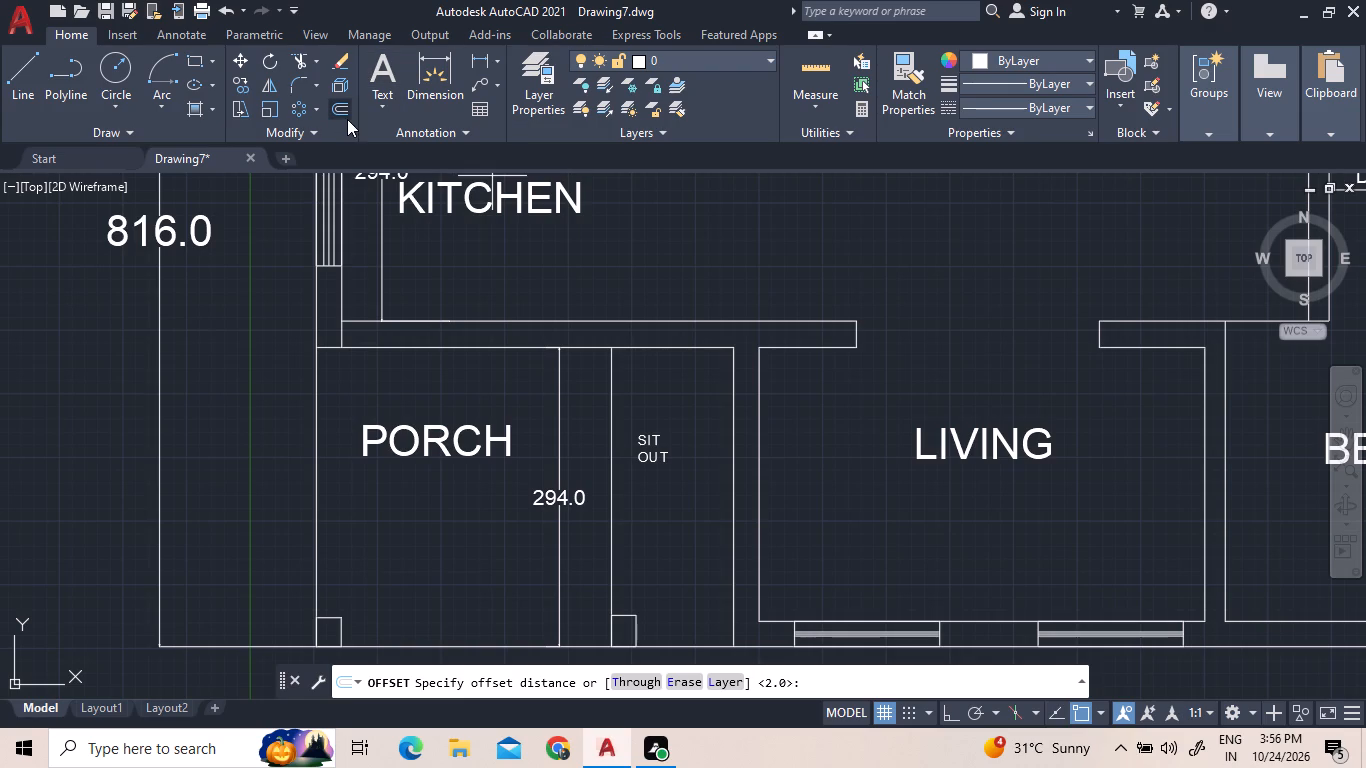
{"action": "left_click", "coordinate": [347, 119]}
{"action": "type", "text": "240"}
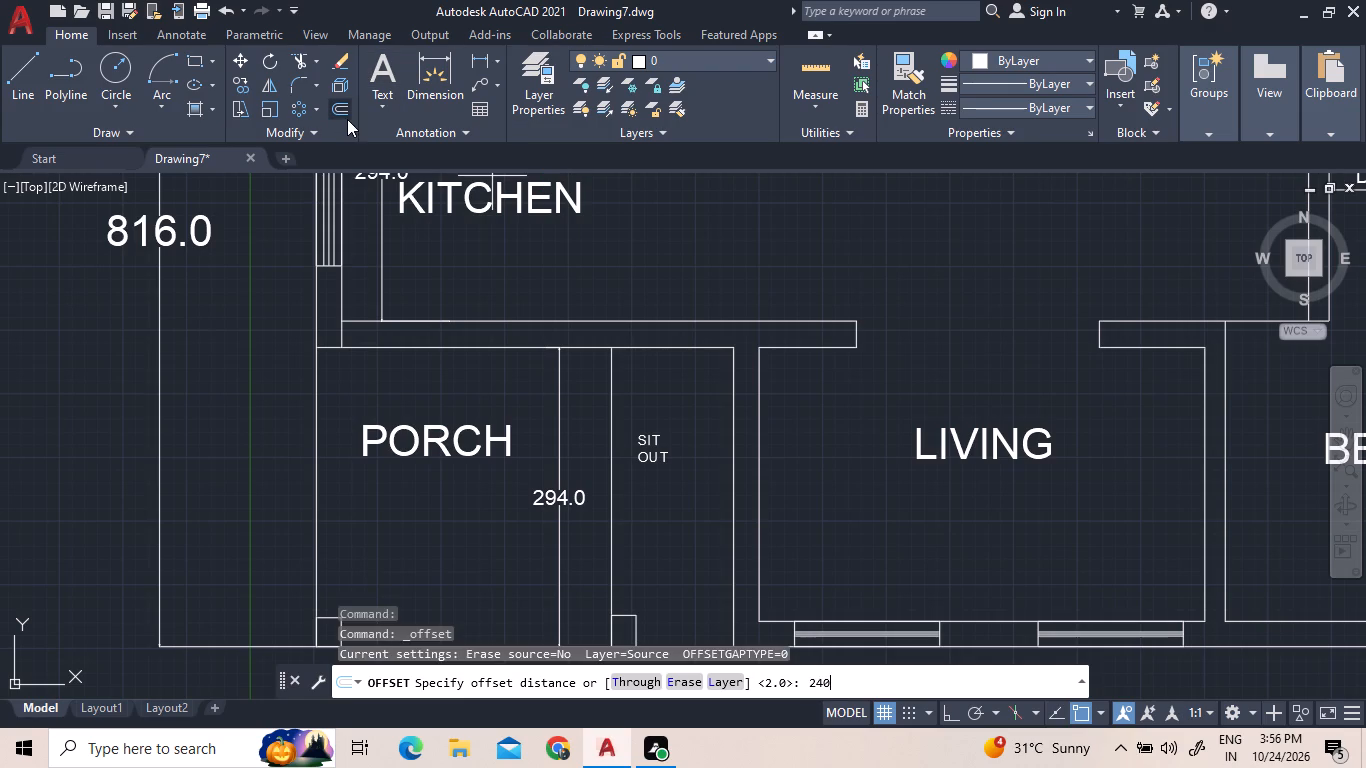
{"action": "key", "text": "Return"}
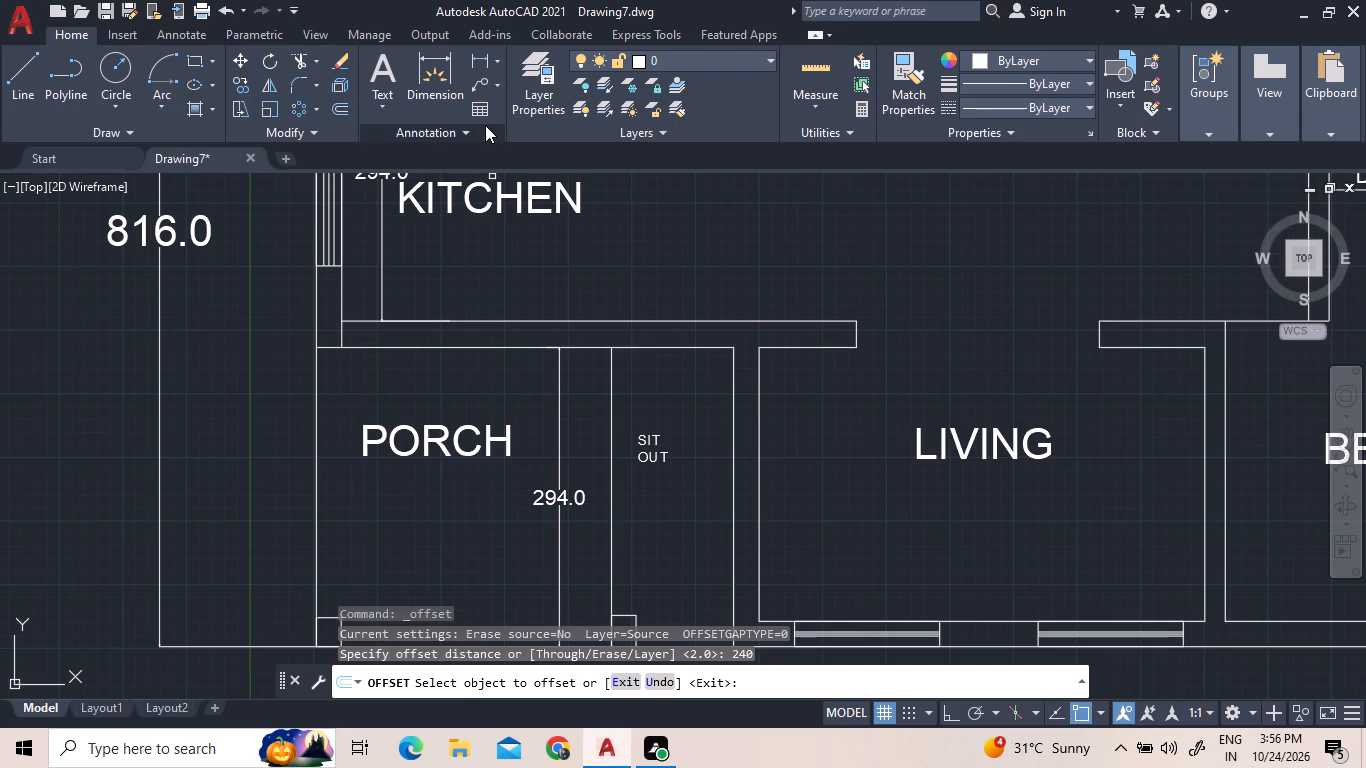
{"action": "left_click", "coordinate": [609, 434]}
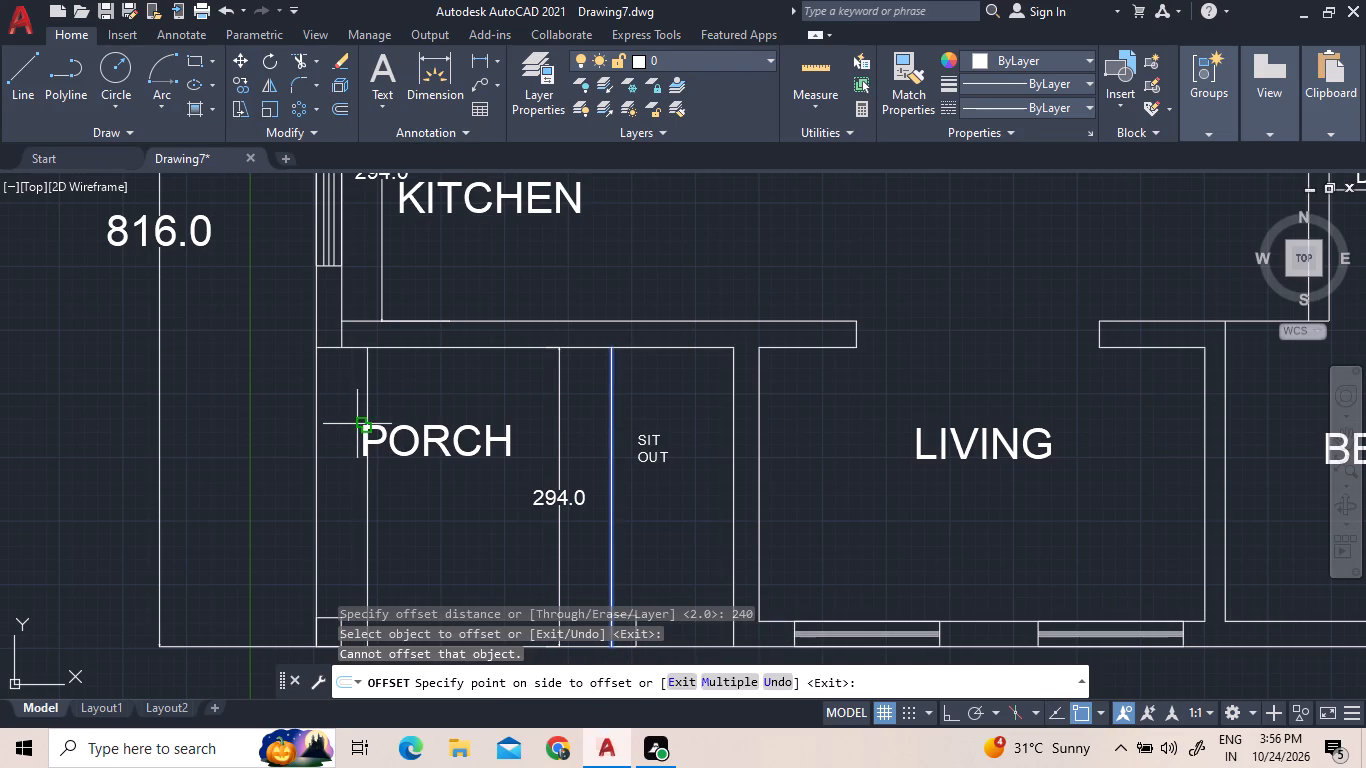
{"action": "scroll", "coordinate": [355, 424], "scroll_direction": "down", "scroll_amount": 1}
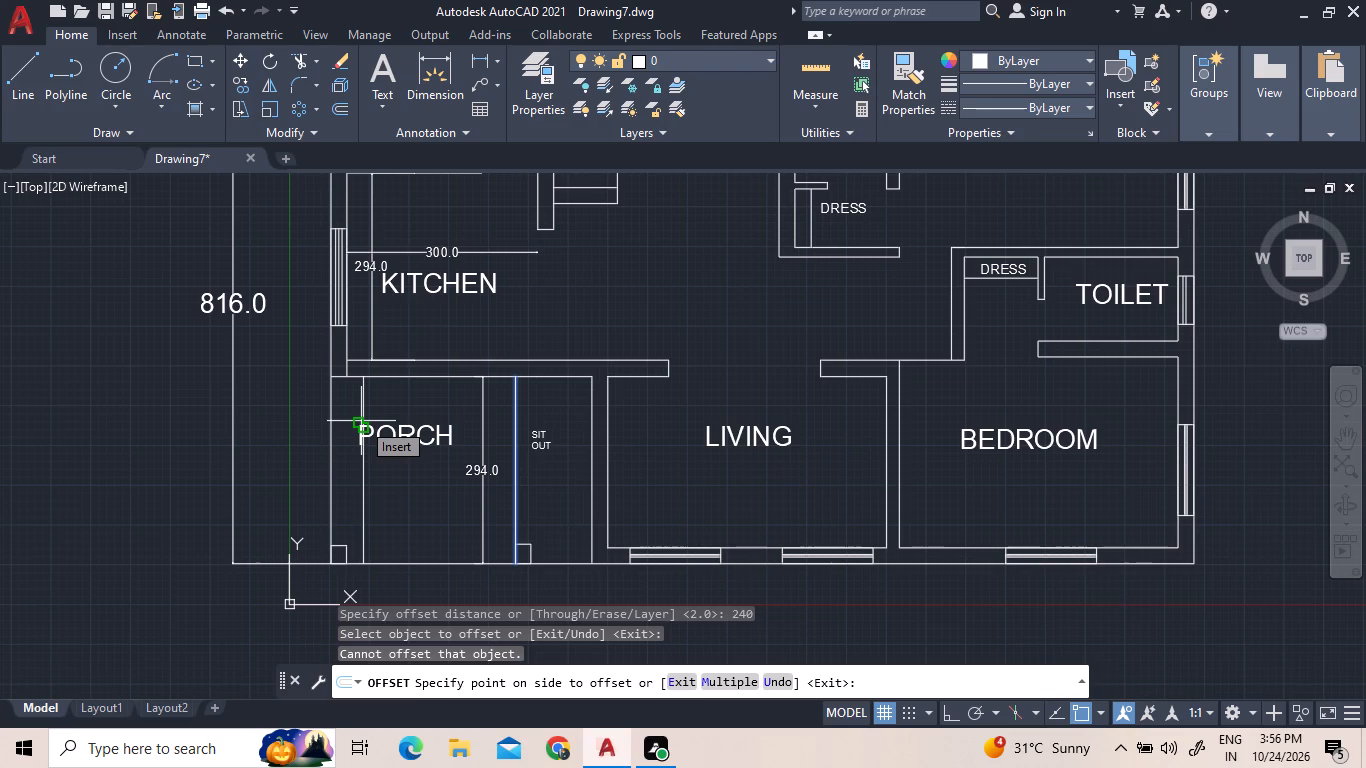
{"action": "left_click", "coordinate": [362, 420]}
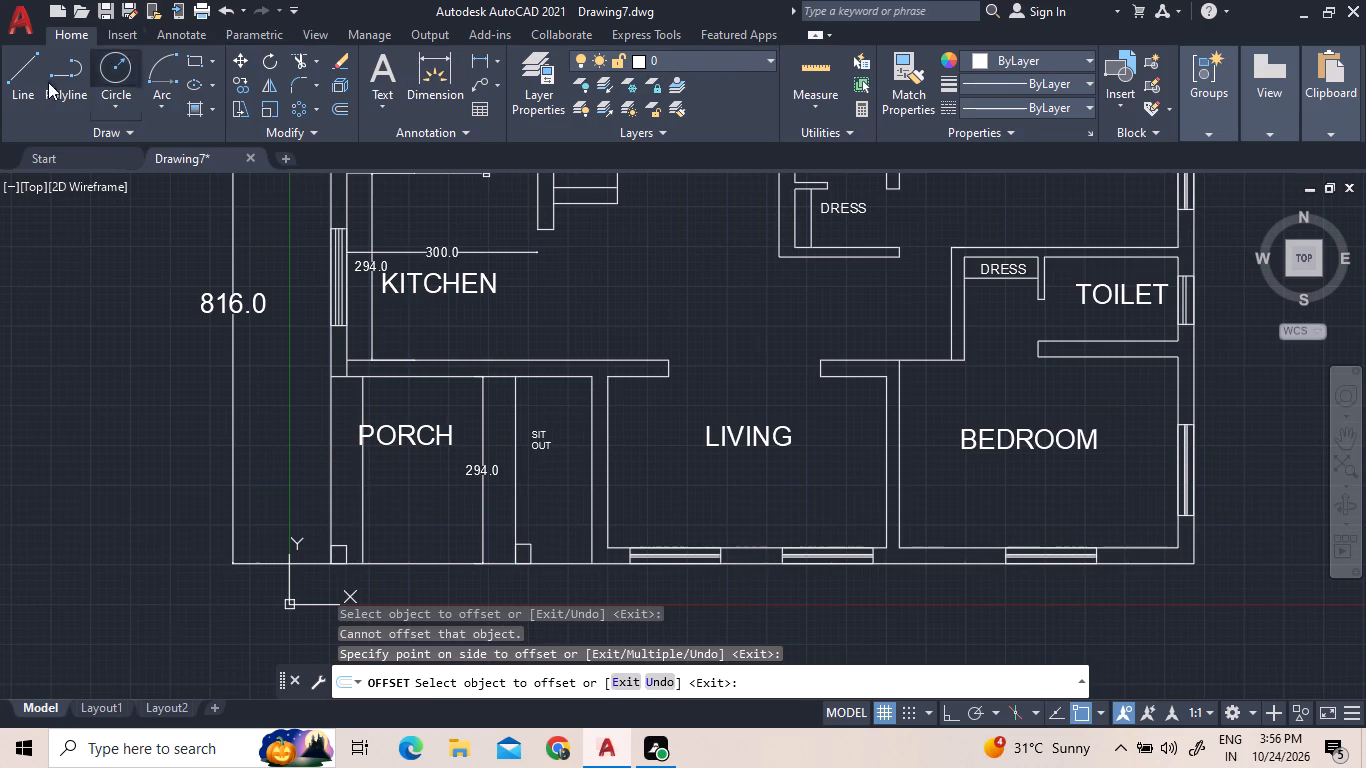
Add a horizontal linear dimension across the sit-out, placing it above the SIT OUT label.
{"action": "left_click", "coordinate": [12, 85]}
{"action": "left_click", "coordinate": [471, 57]}
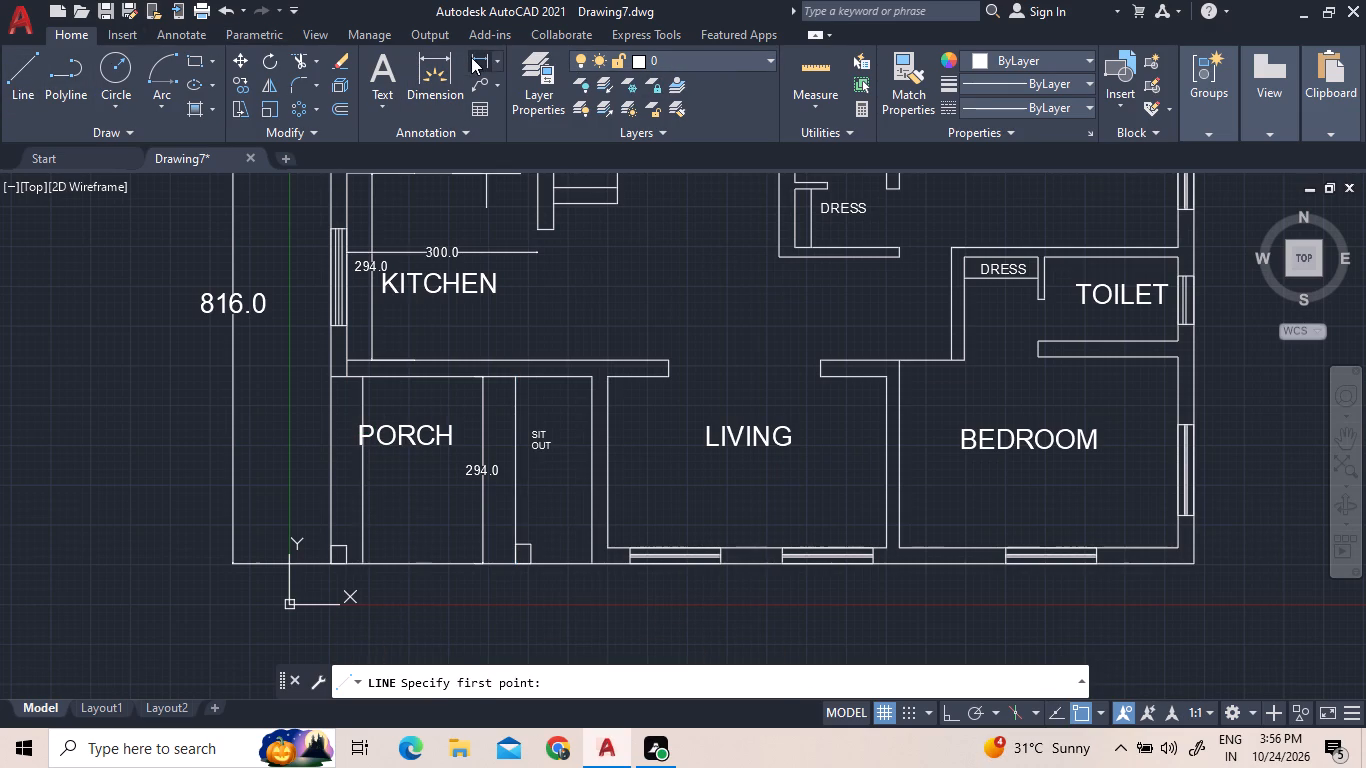
{"action": "triple_click", "coordinate": [478, 59]}
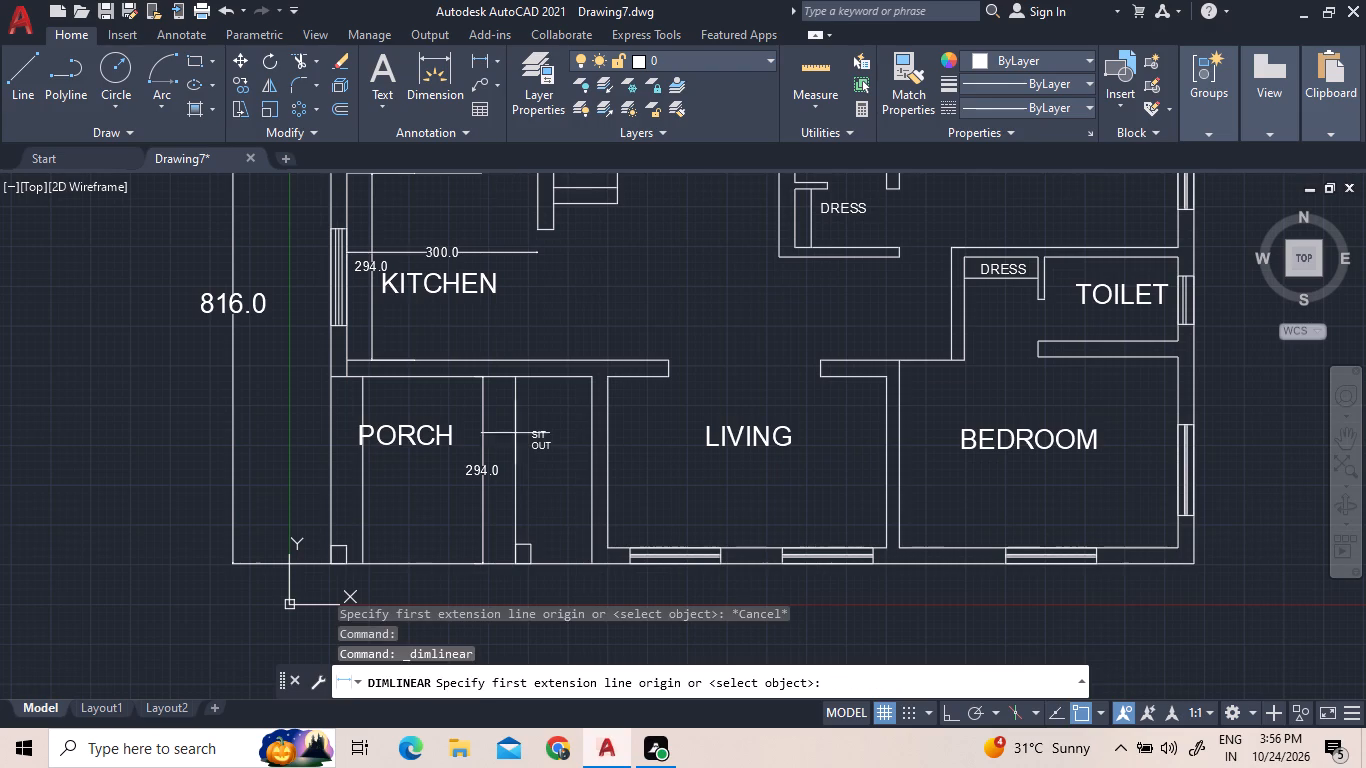
{"action": "left_click", "coordinate": [519, 424]}
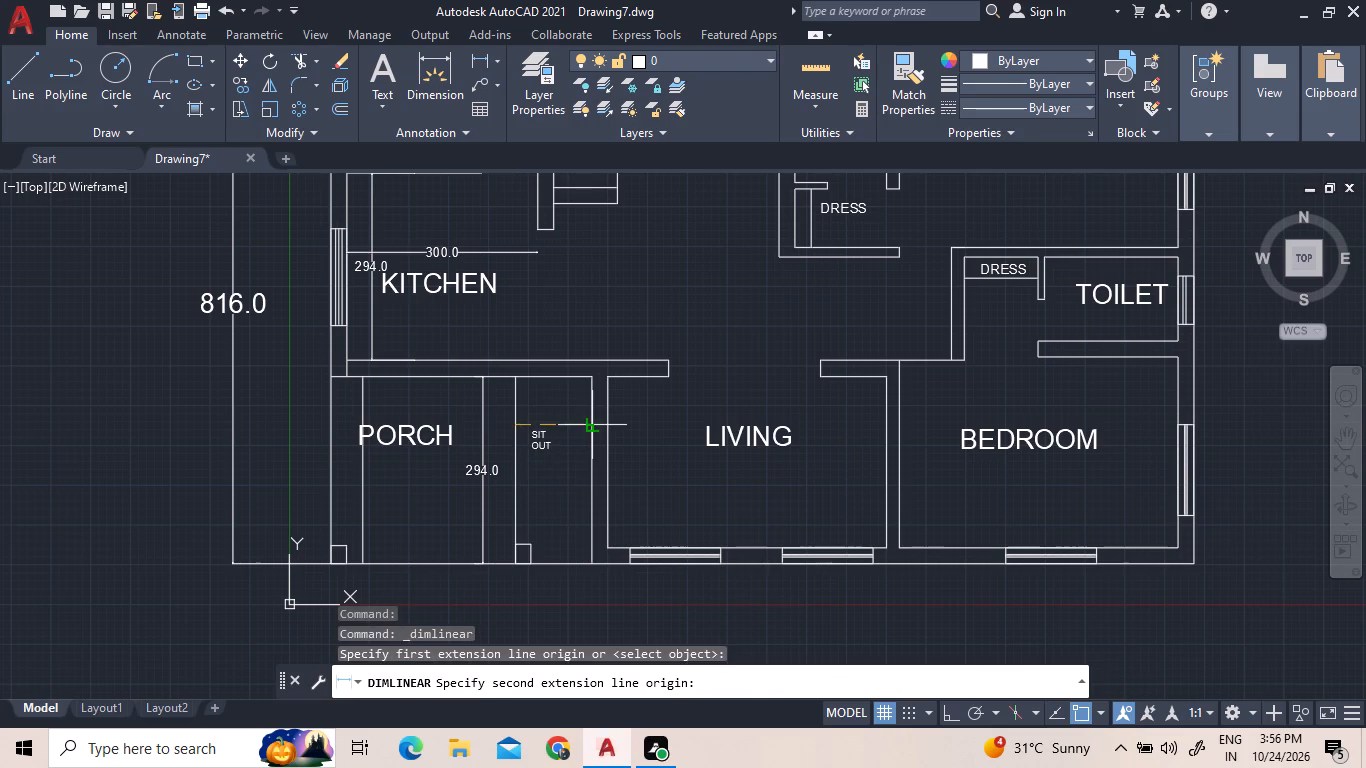
{"action": "left_click", "coordinate": [594, 425]}
{"action": "left_click", "coordinate": [556, 406]}
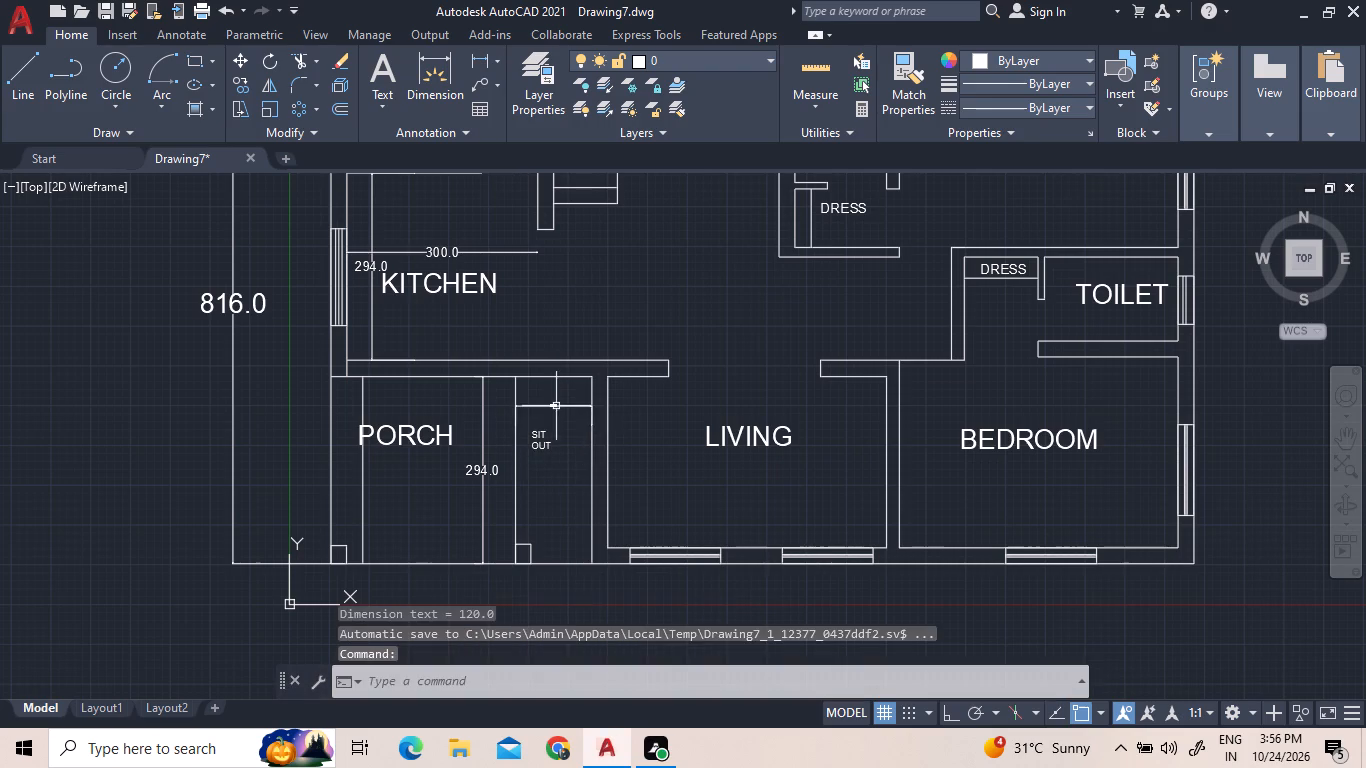
Set the text height of the sit-out's horizontal dimension to 20.
{"action": "scroll", "coordinate": [556, 406], "scroll_direction": "up", "scroll_amount": 7}
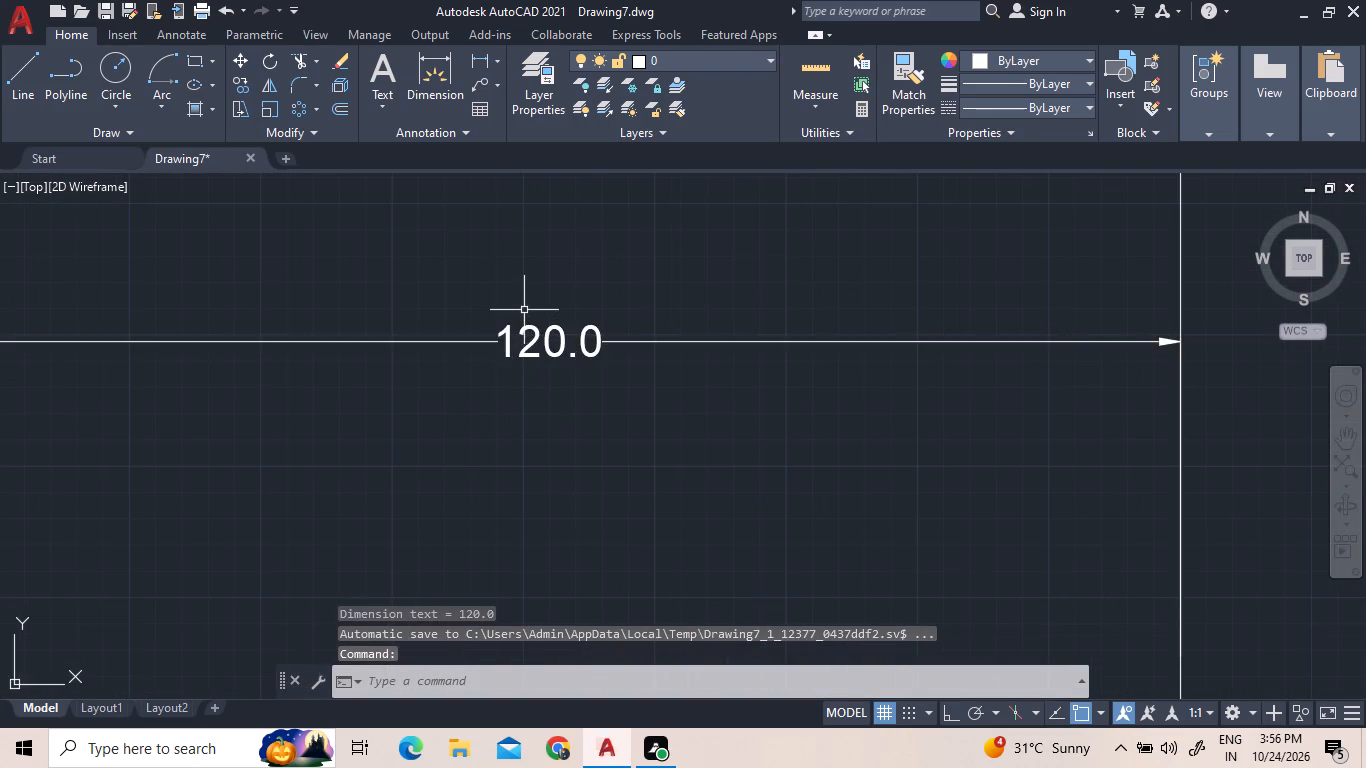
{"action": "scroll", "coordinate": [524, 310], "scroll_direction": "up", "scroll_amount": 3}
{"action": "left_click", "coordinate": [571, 403]}
{"action": "triple_click", "coordinate": [571, 403]}
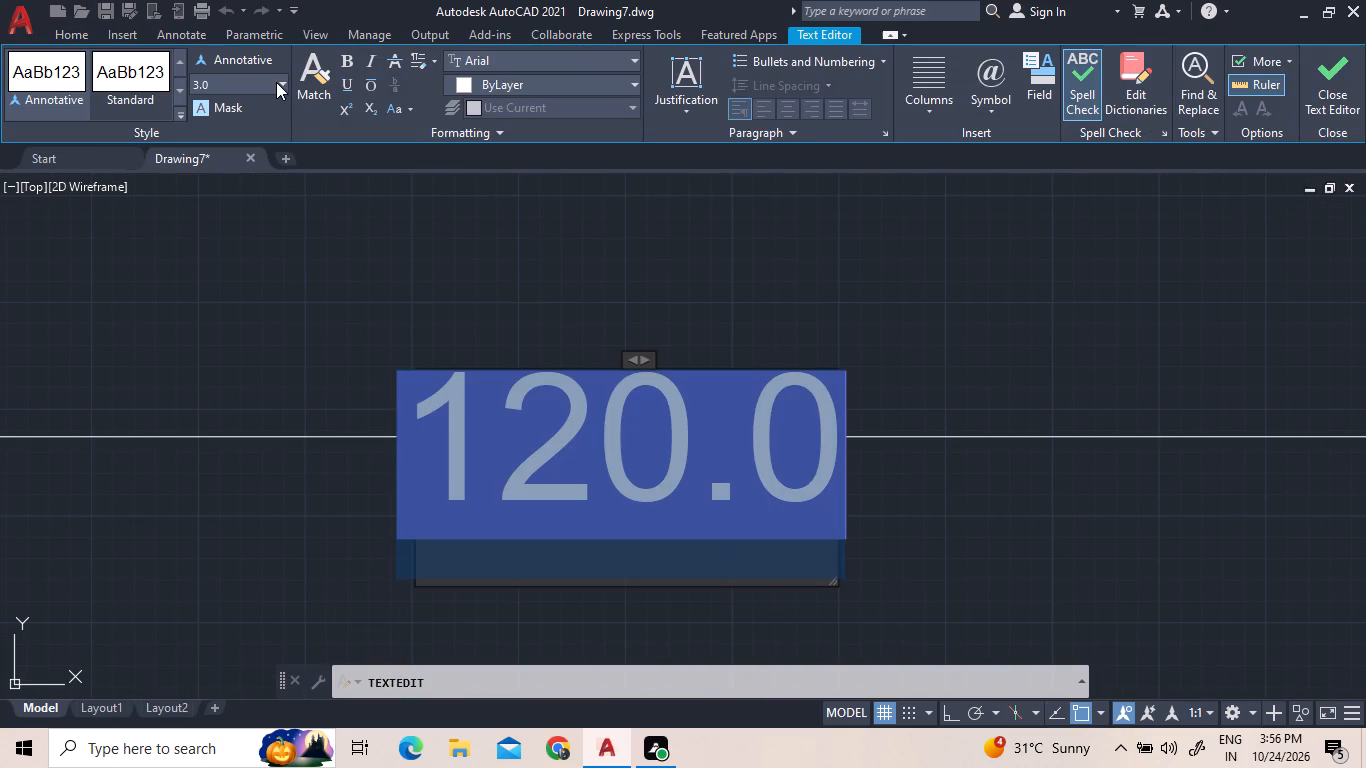
{"action": "left_click", "coordinate": [276, 82]}
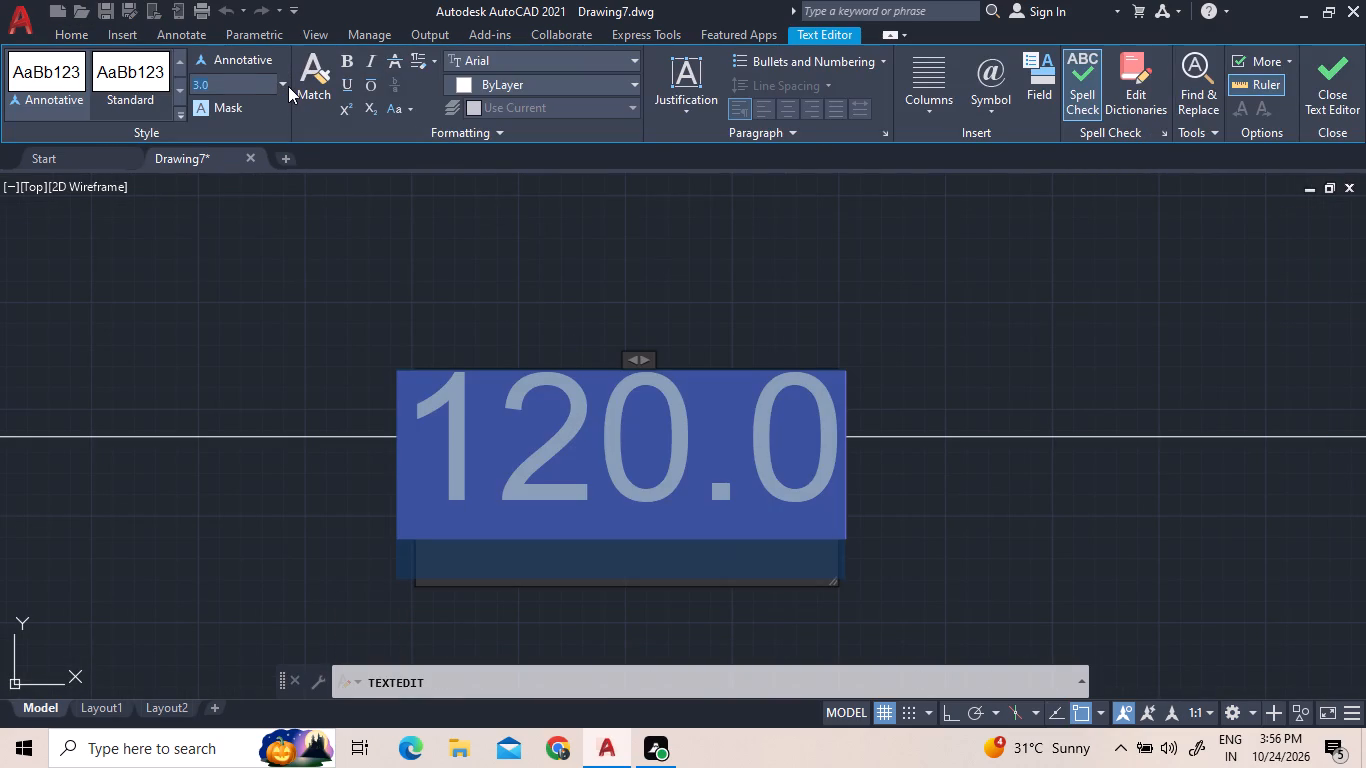
{"action": "left_click", "coordinate": [285, 86]}
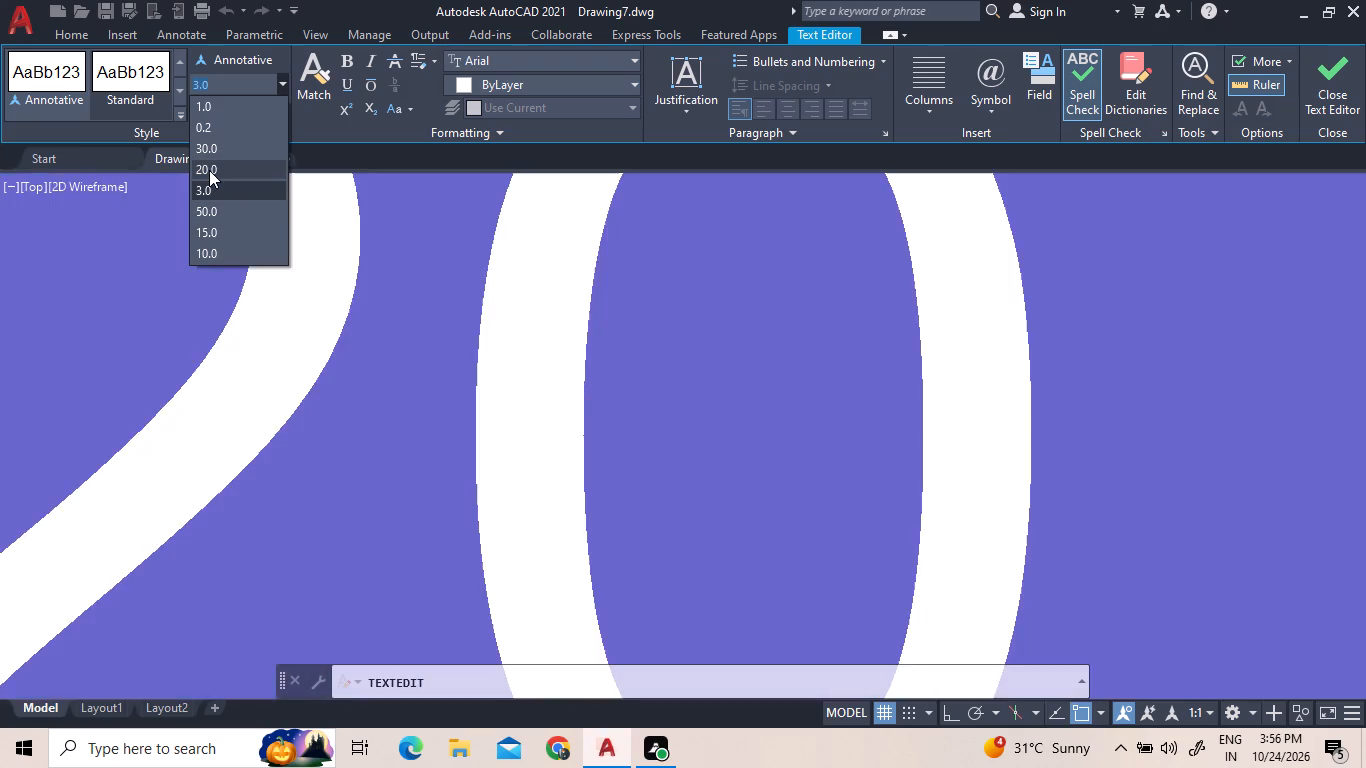
{"action": "left_click", "coordinate": [209, 170]}
{"action": "scroll", "coordinate": [403, 358], "scroll_direction": "down", "scroll_amount": 14}
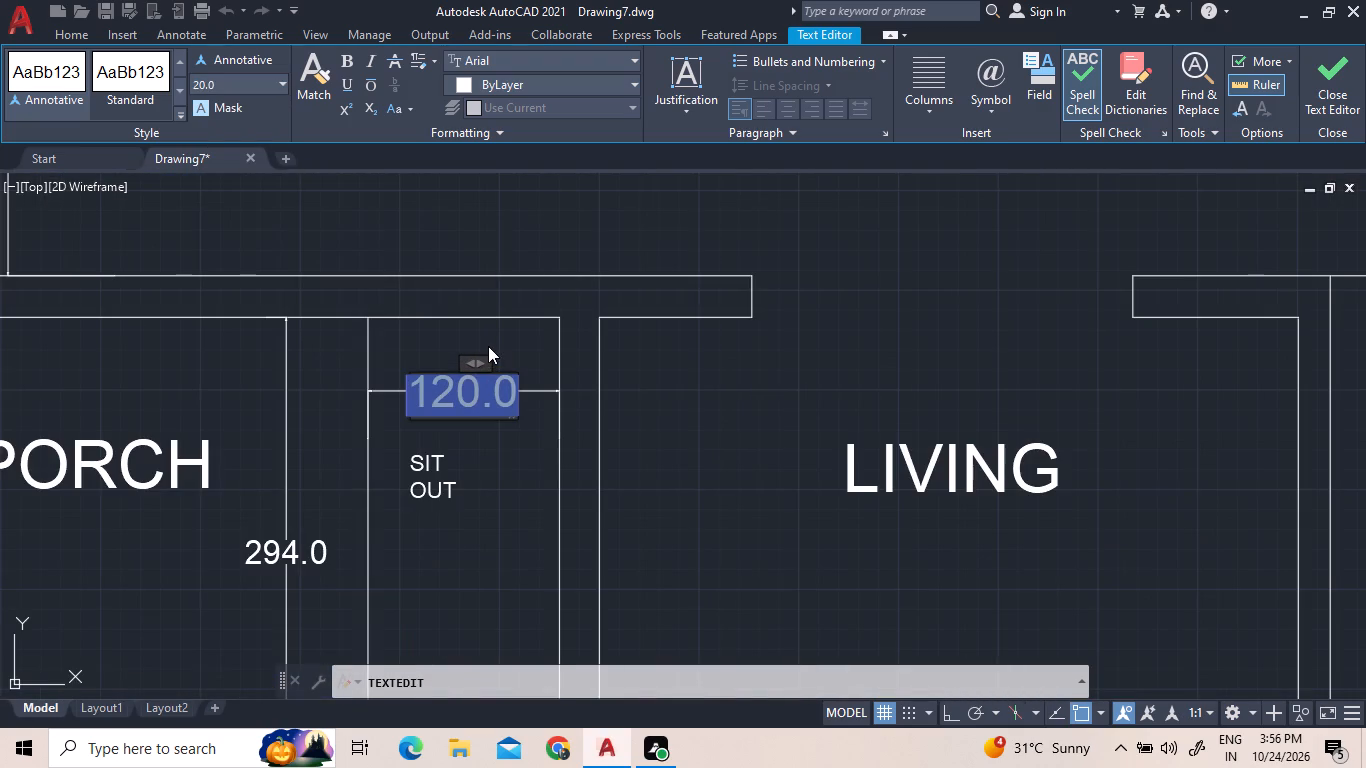
{"action": "left_click", "coordinate": [490, 343]}
Add a horizontal linear dimension above the PORCH label, from the sit-out dividing line to the new offset line.
{"action": "scroll", "coordinate": [492, 360], "scroll_direction": "down", "scroll_amount": 2}
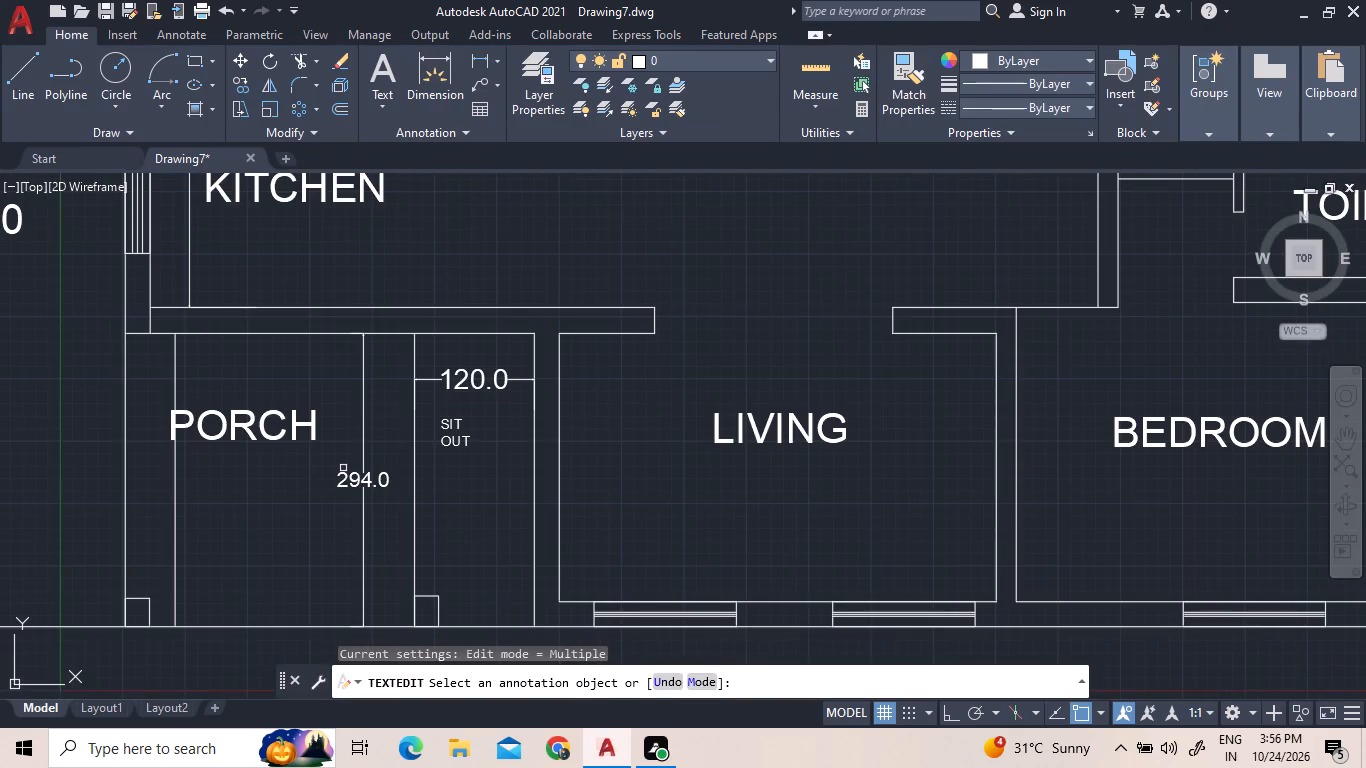
{"action": "left_click", "coordinate": [482, 58]}
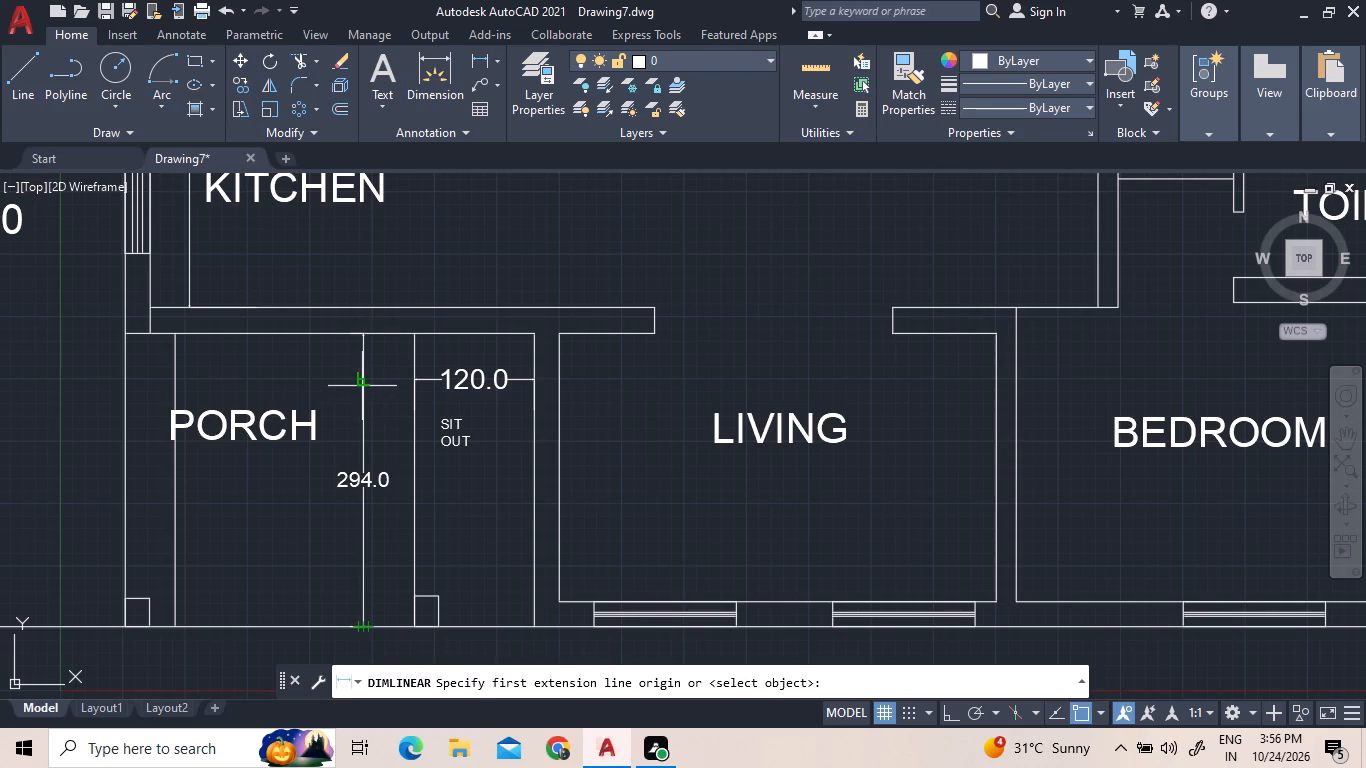
{"action": "left_click", "coordinate": [413, 382]}
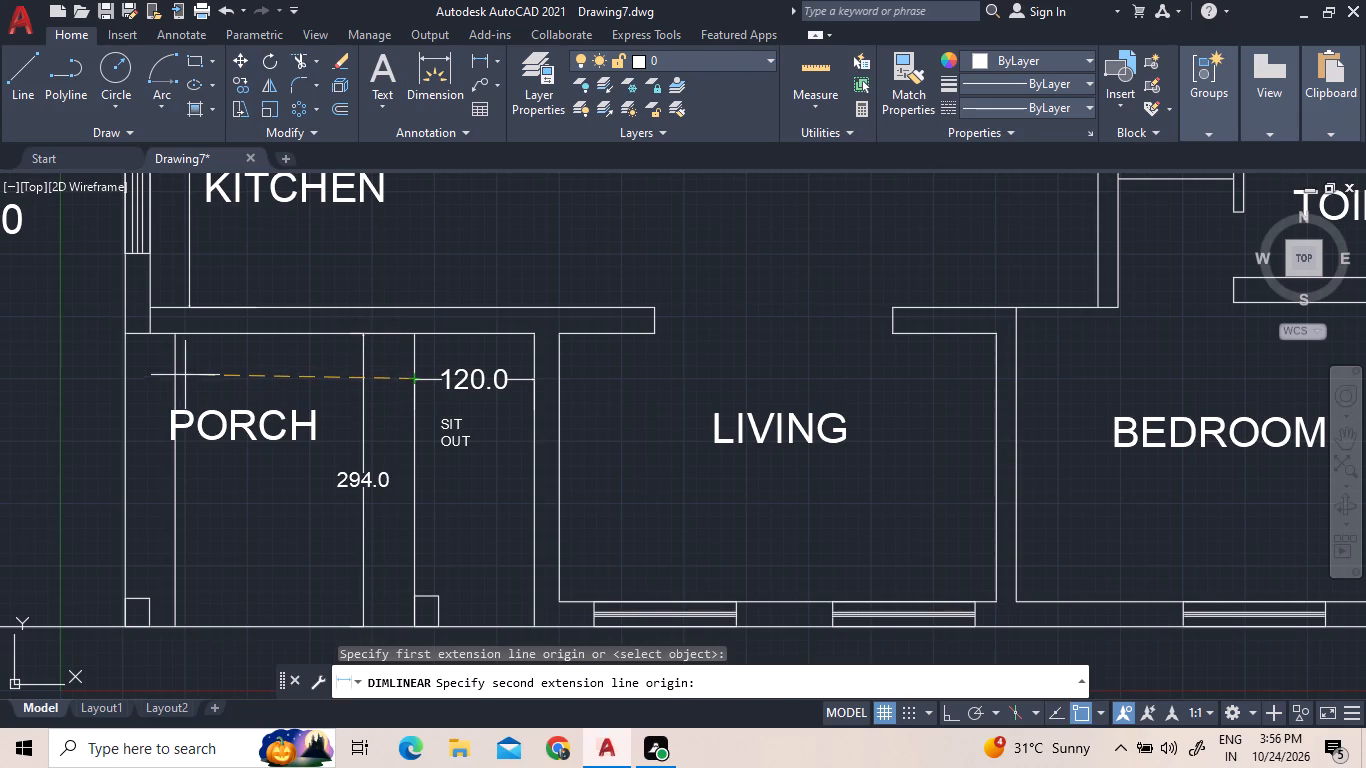
{"action": "left_click", "coordinate": [177, 381]}
{"action": "left_click", "coordinate": [204, 368]}
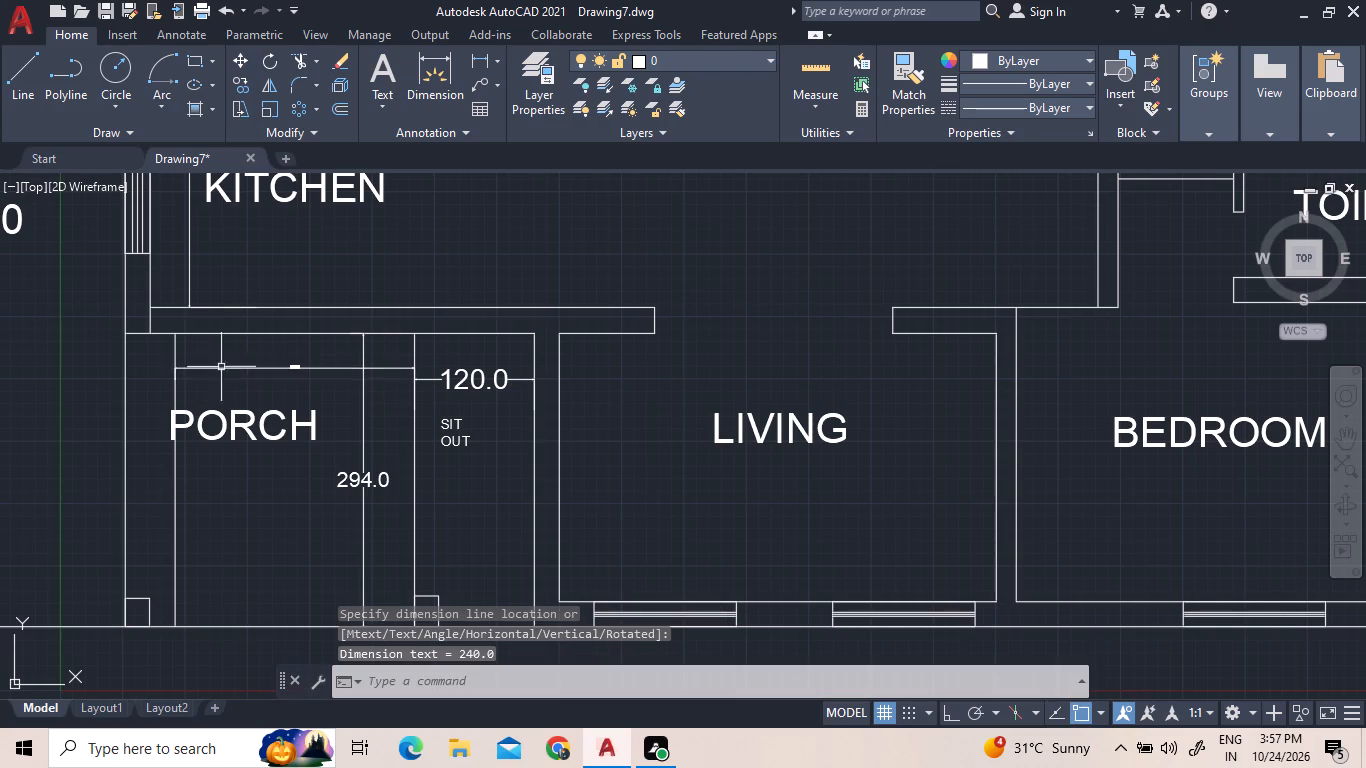
Set the text height of the porch's horizontal dimension to 15.
{"action": "scroll", "coordinate": [290, 375], "scroll_direction": "up", "scroll_amount": 7}
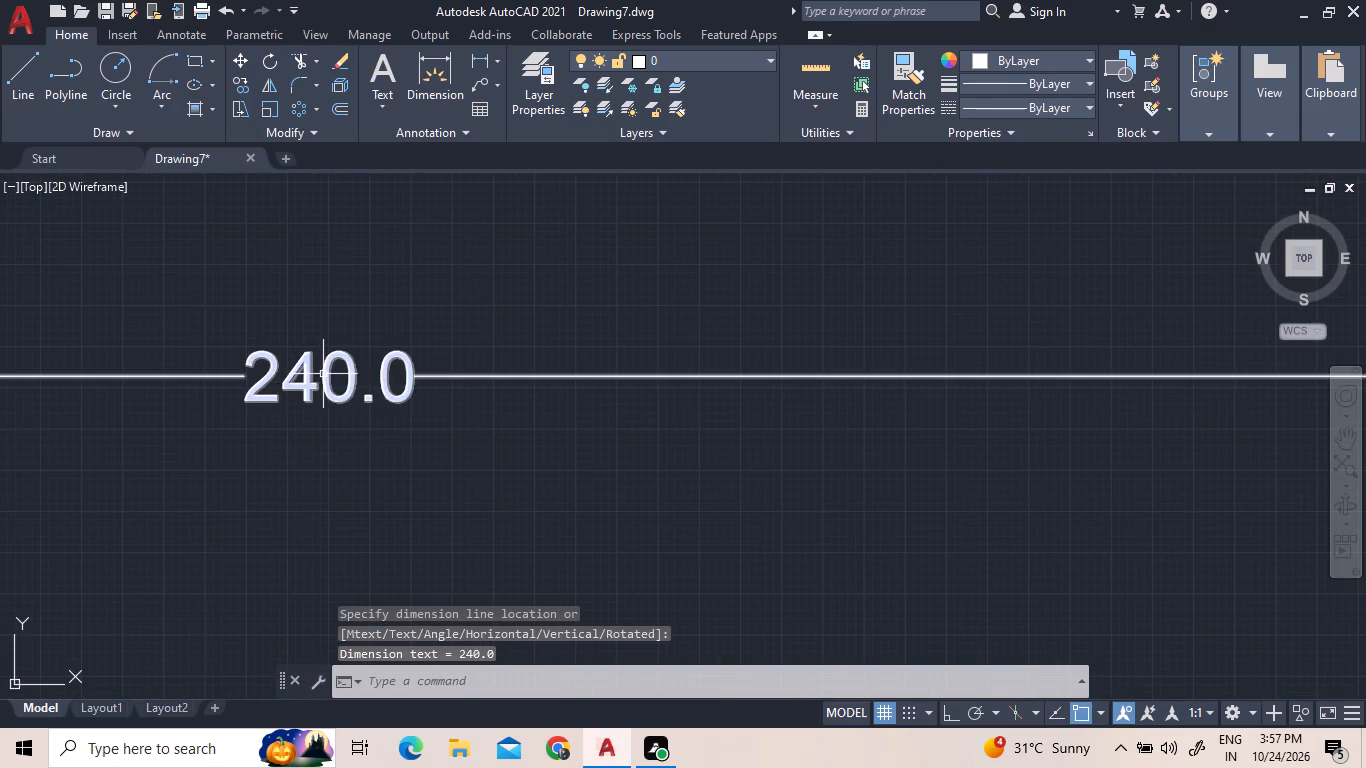
{"action": "triple_click", "coordinate": [307, 378]}
{"action": "triple_click", "coordinate": [307, 378]}
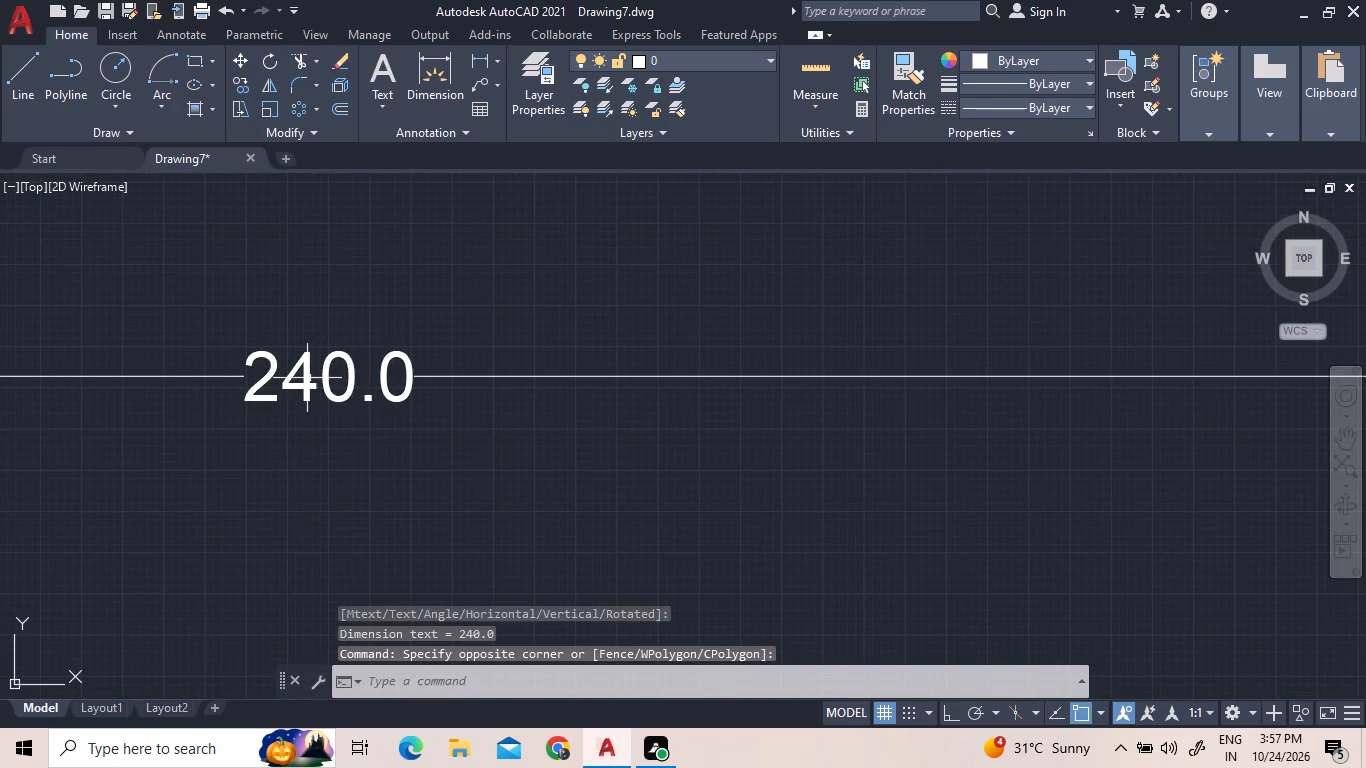
{"action": "triple_click", "coordinate": [297, 363]}
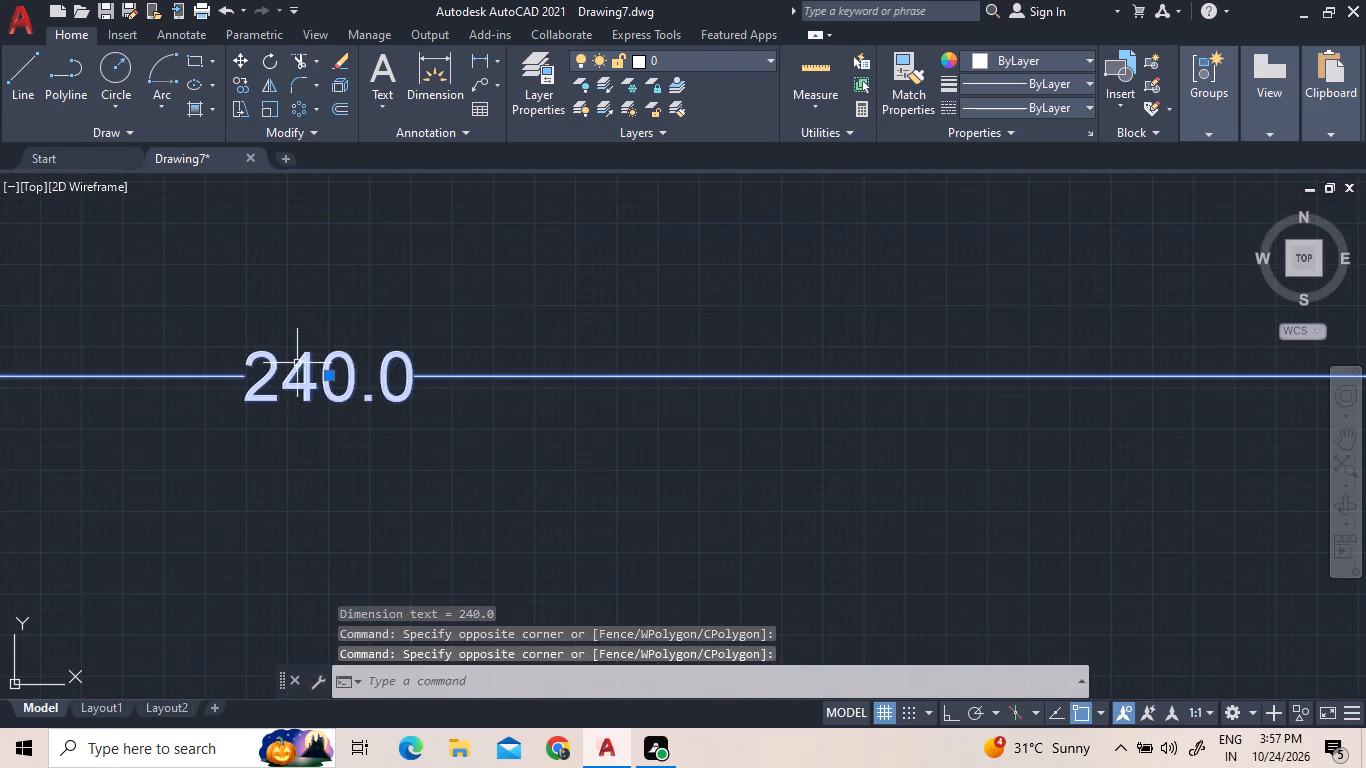
{"action": "left_click", "coordinate": [297, 363]}
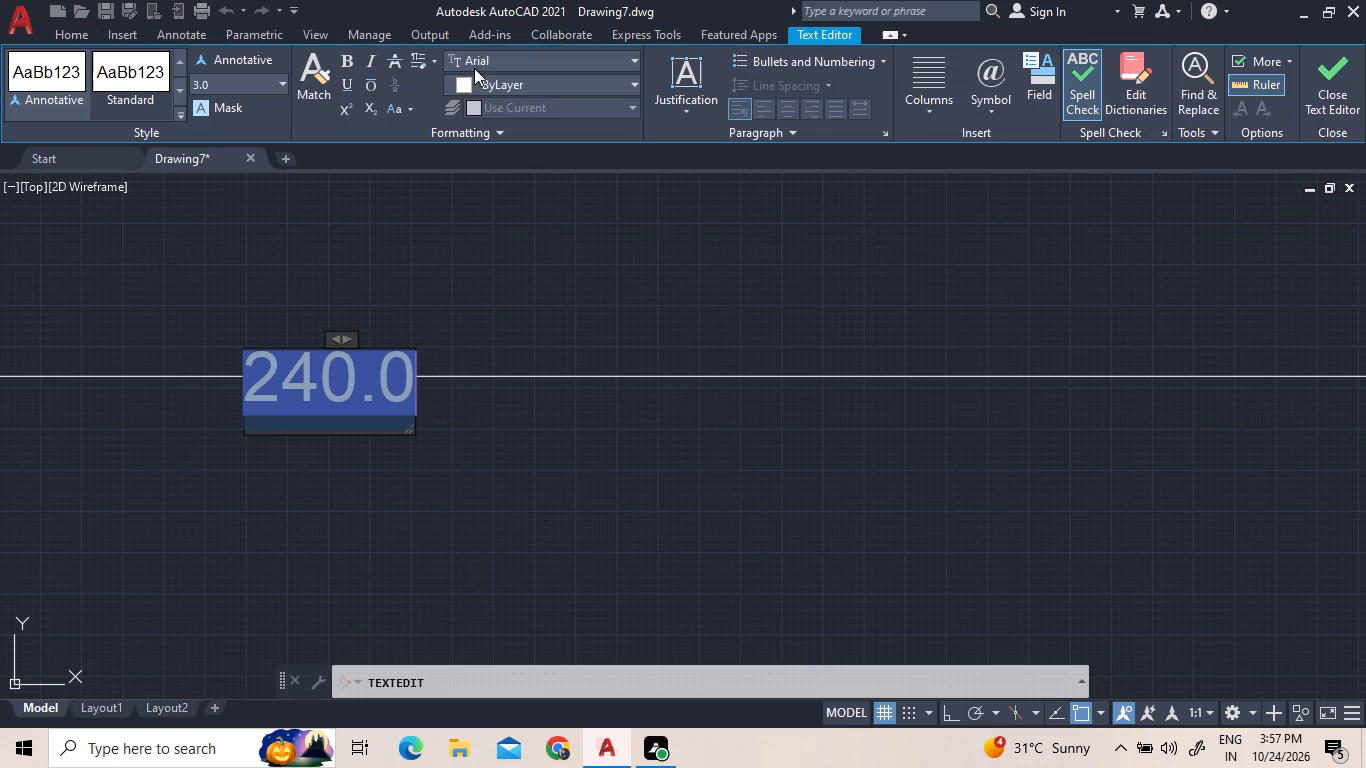
{"action": "left_click", "coordinate": [288, 78]}
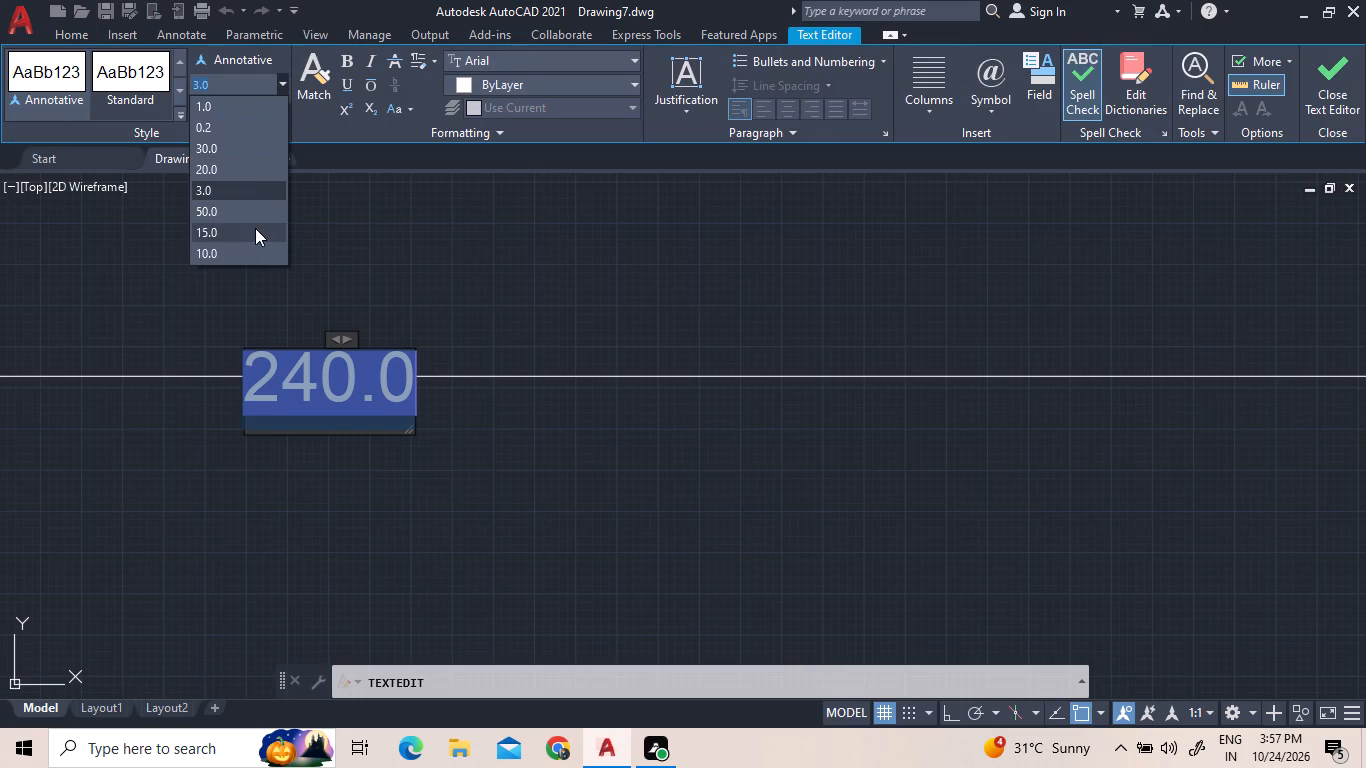
{"action": "left_click", "coordinate": [255, 228]}
{"action": "left_click", "coordinate": [1002, 369]}
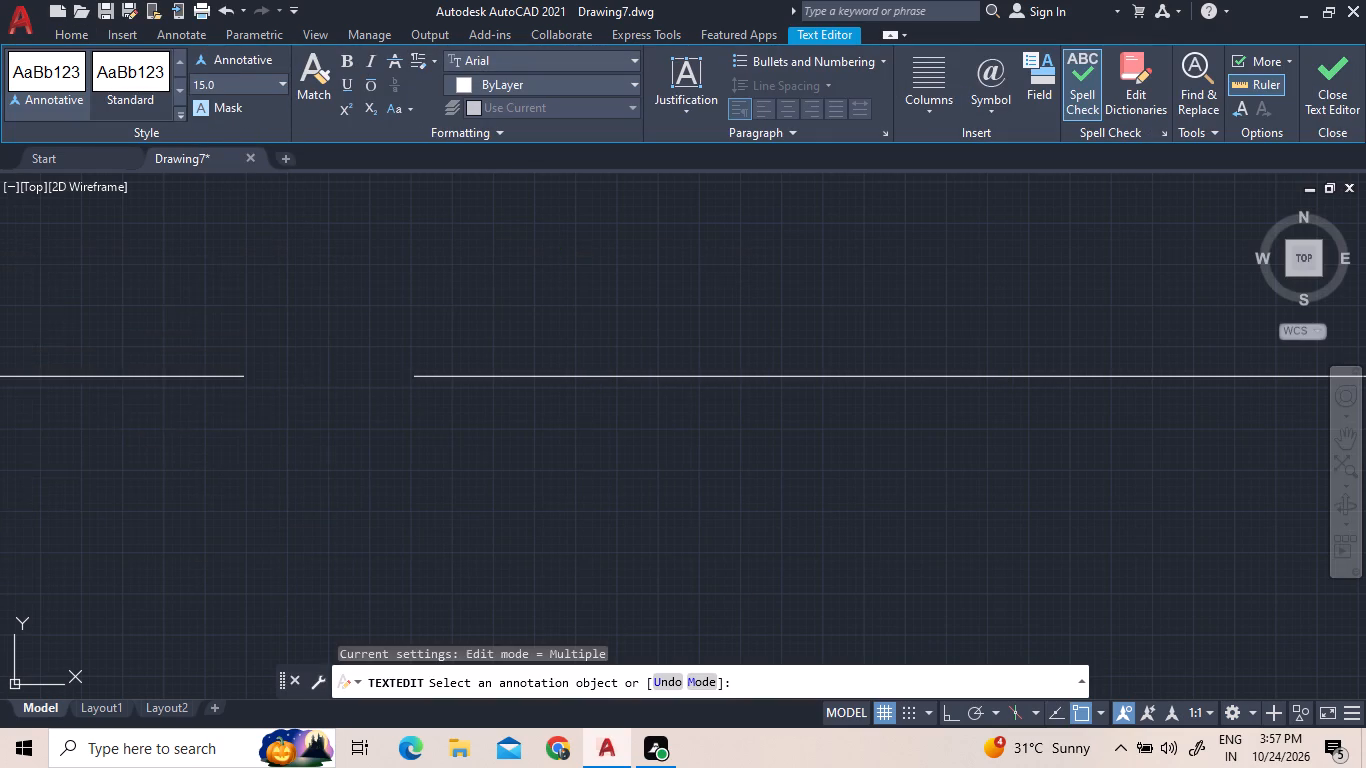
{"action": "scroll", "coordinate": [856, 374], "scroll_direction": "down", "scroll_amount": 13}
{"action": "scroll", "coordinate": [749, 440], "scroll_direction": "down", "scroll_amount": 4}
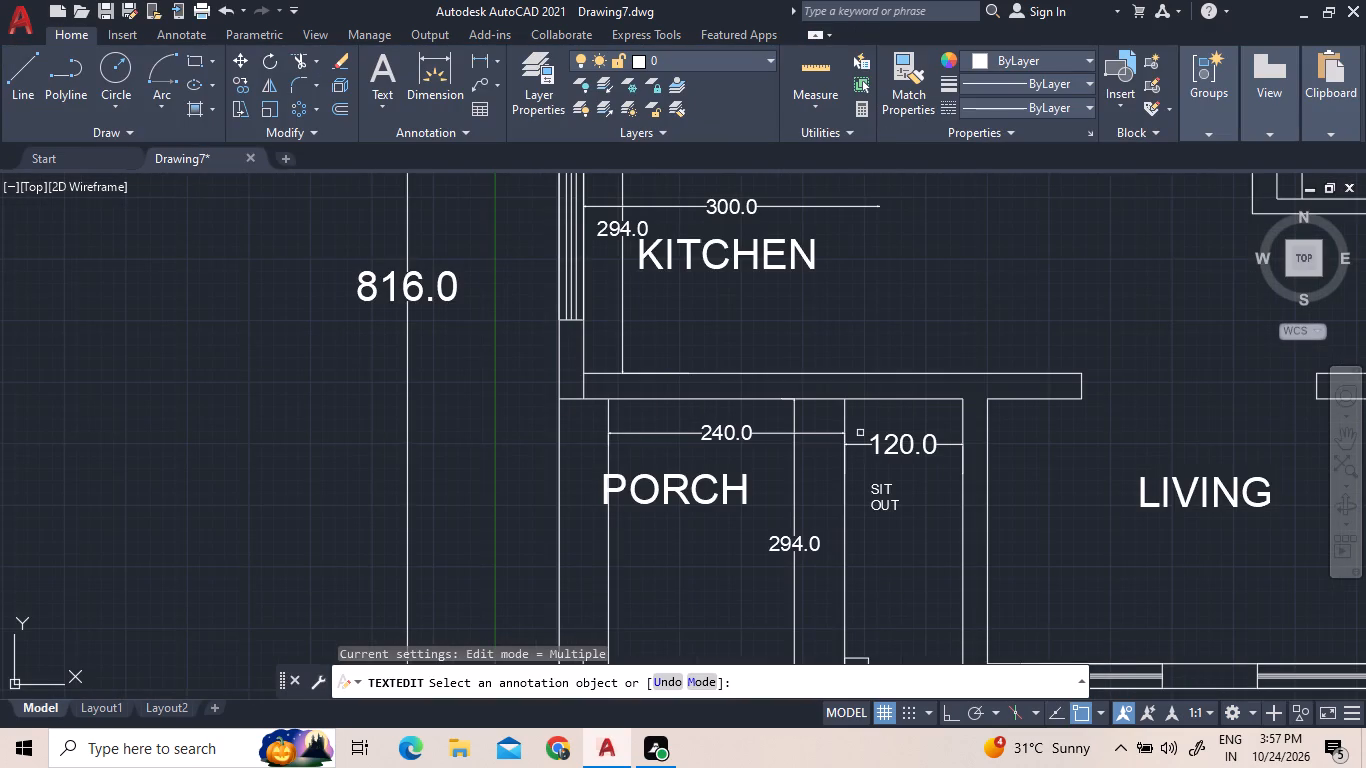
{"action": "middle_click_drag", "start_coordinate": [862, 453], "coordinate": [527, 371]}
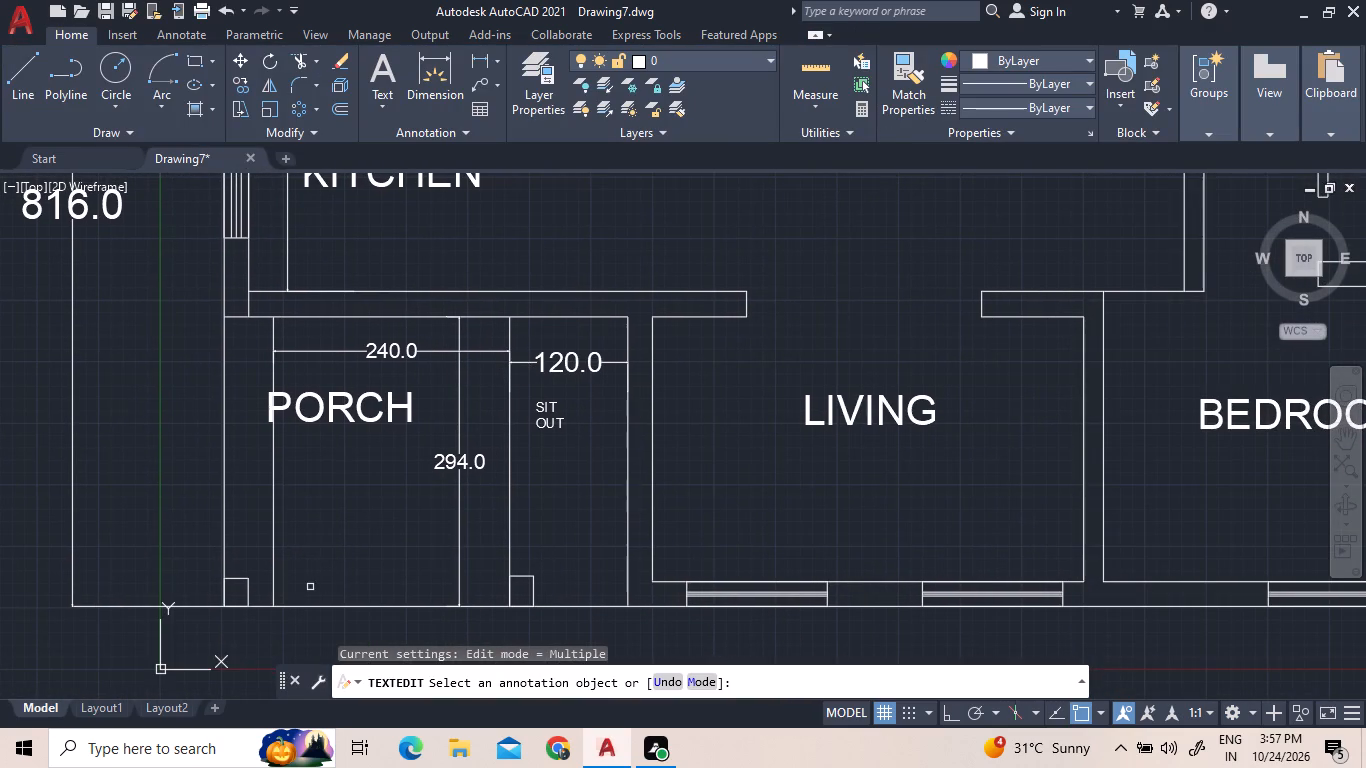
{"action": "key", "text": "Escape"}
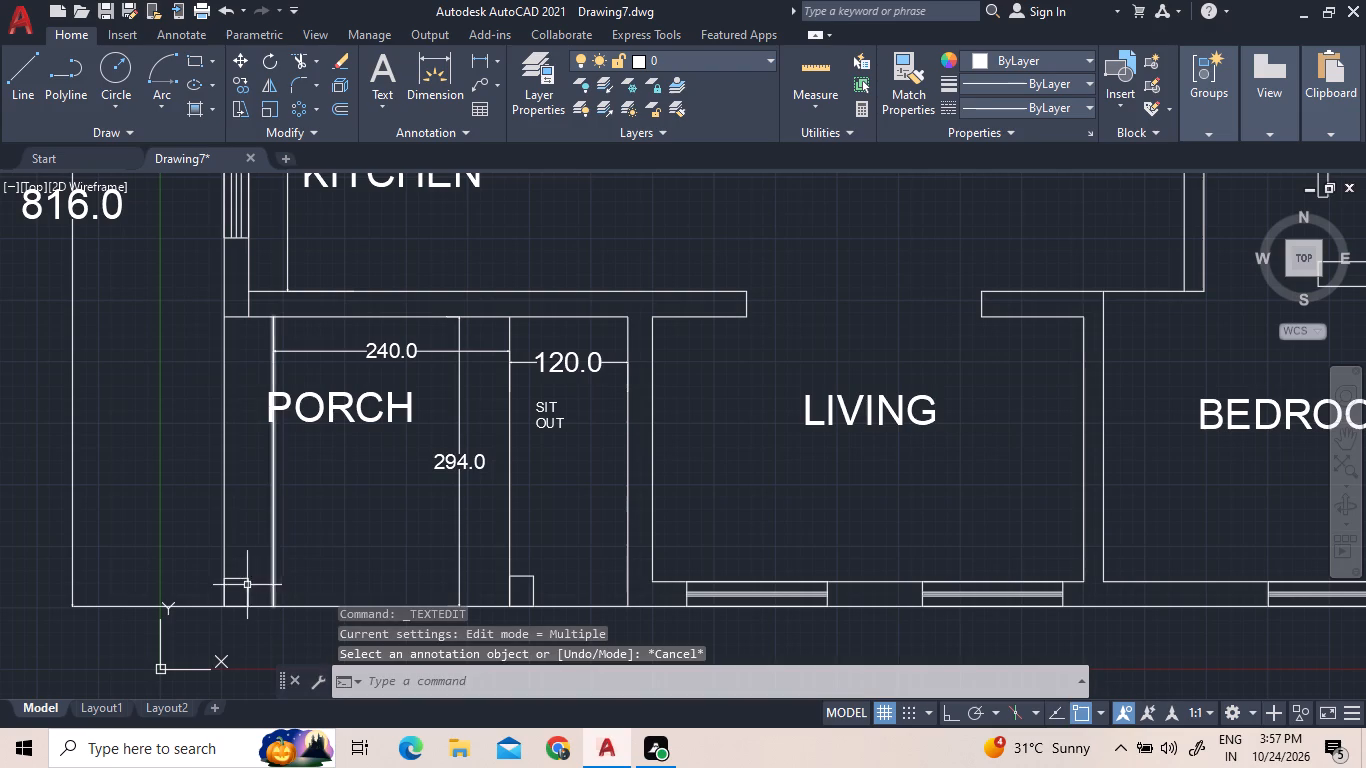
Delete the small square pillar at the porch's outer front corner.
{"action": "left_click", "coordinate": [247, 579]}
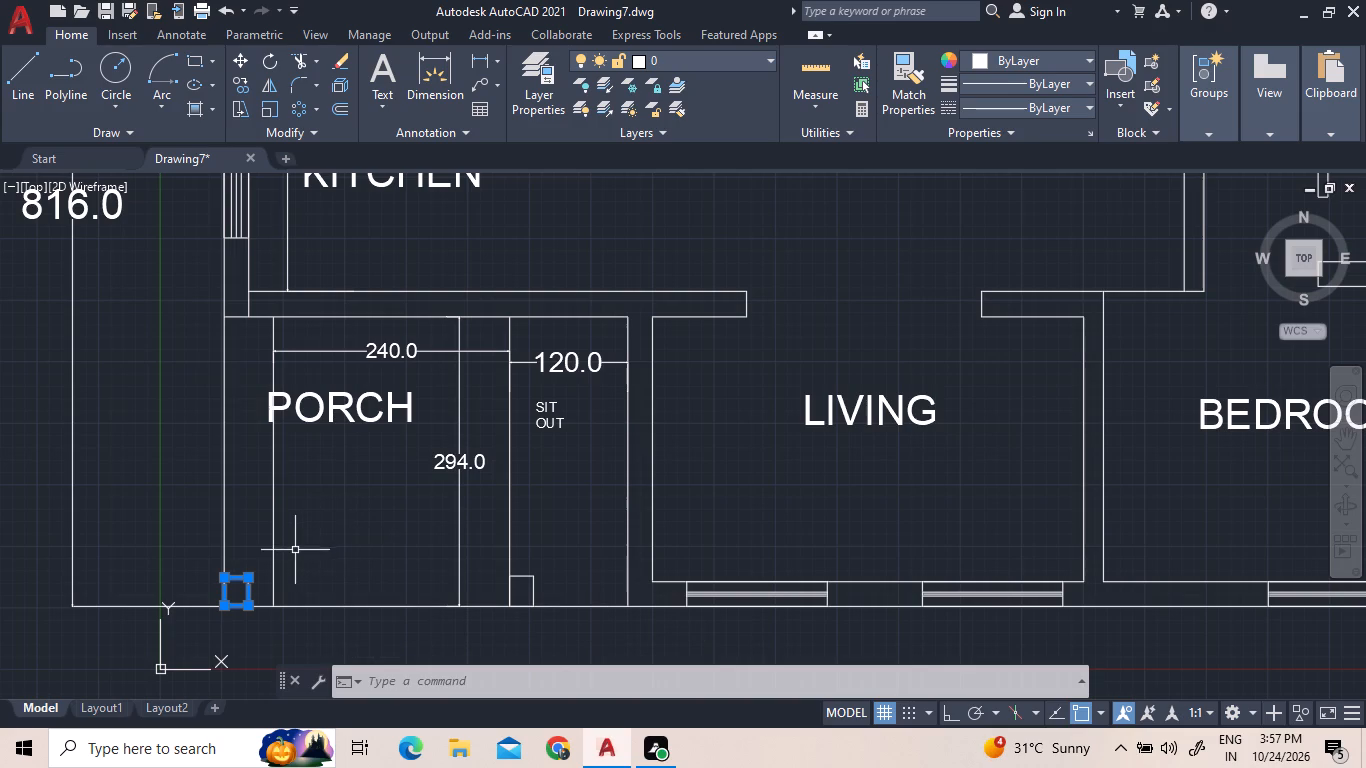
{"action": "key", "text": "Delete"}
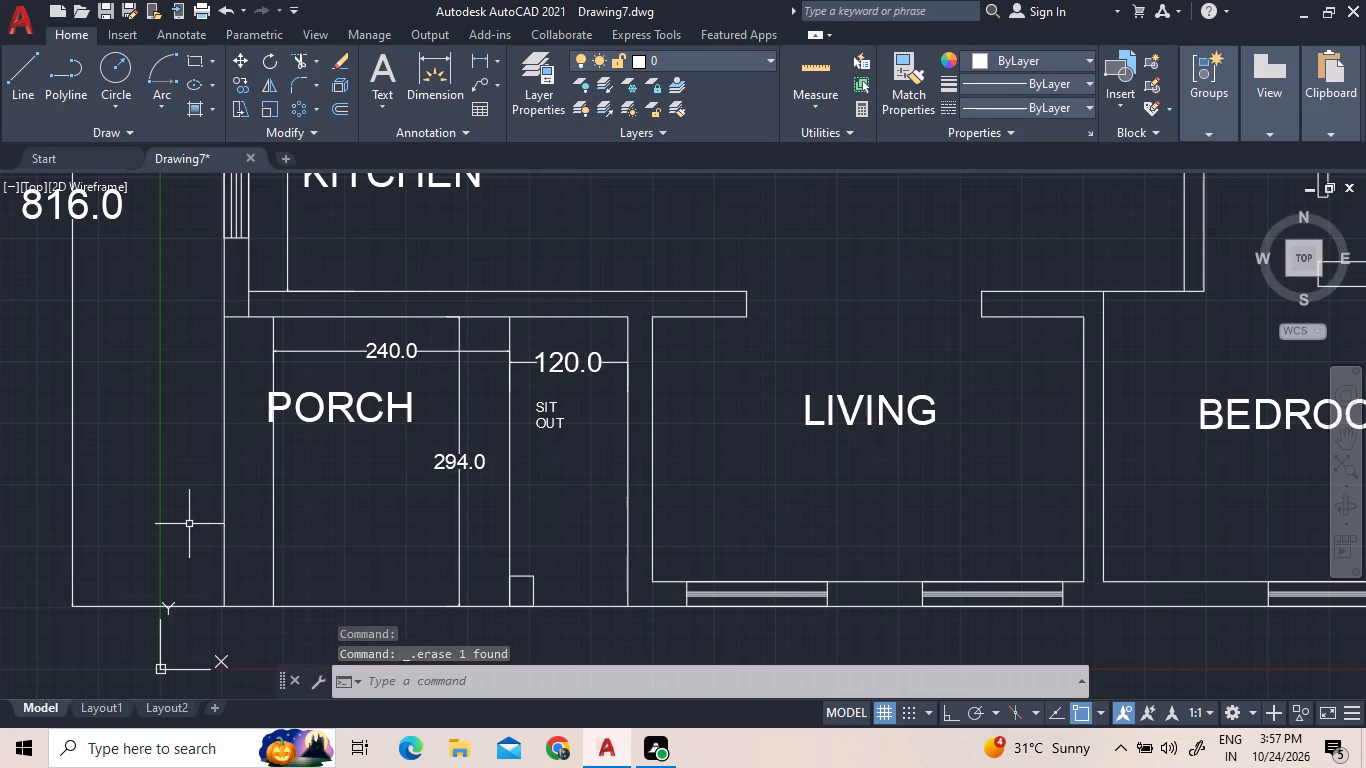
Draw a small rectangular pillar at the porch's outer front corner, starting where the new offset line meets the front wall line.
{"action": "scroll", "coordinate": [188, 526], "scroll_direction": "down", "scroll_amount": 1}
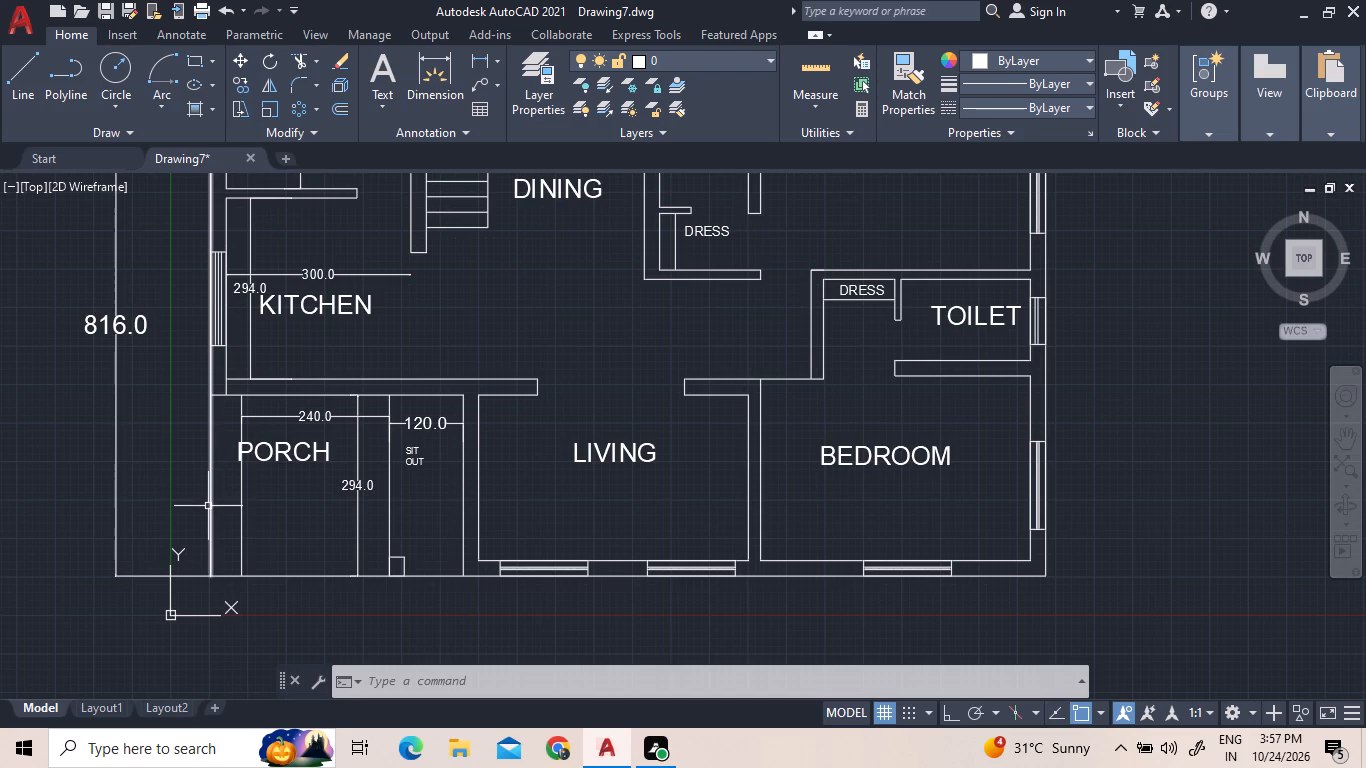
{"action": "left_click", "coordinate": [199, 63]}
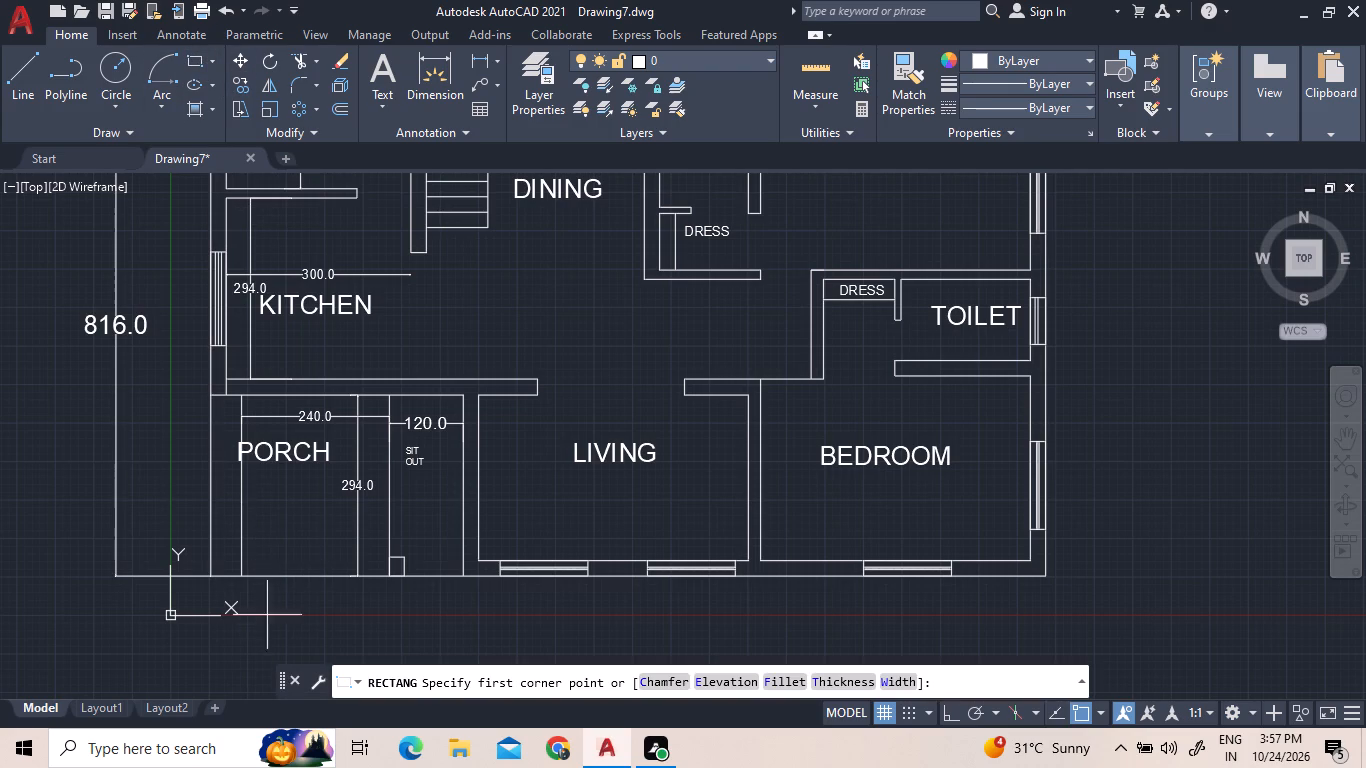
{"action": "left_click", "coordinate": [239, 580]}
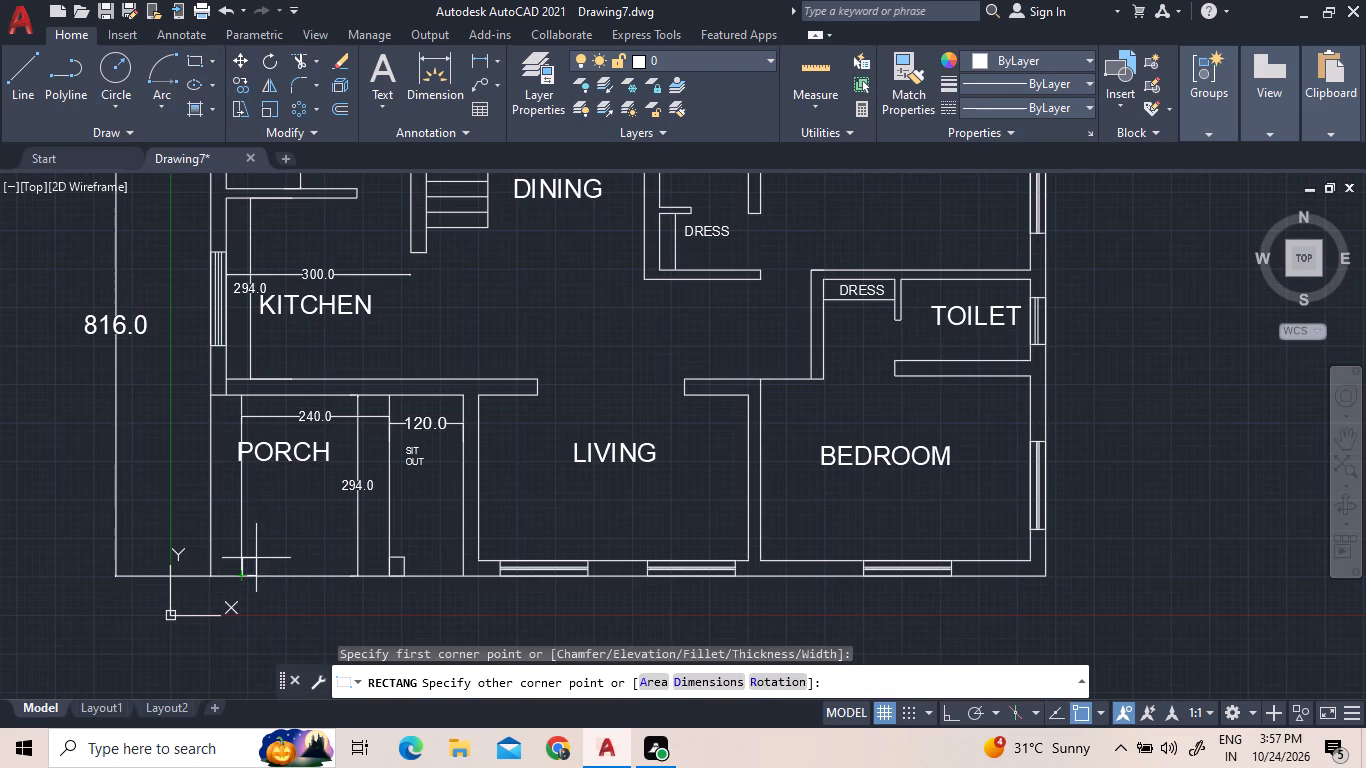
{"action": "scroll", "coordinate": [264, 576], "scroll_direction": "up", "scroll_amount": 1}
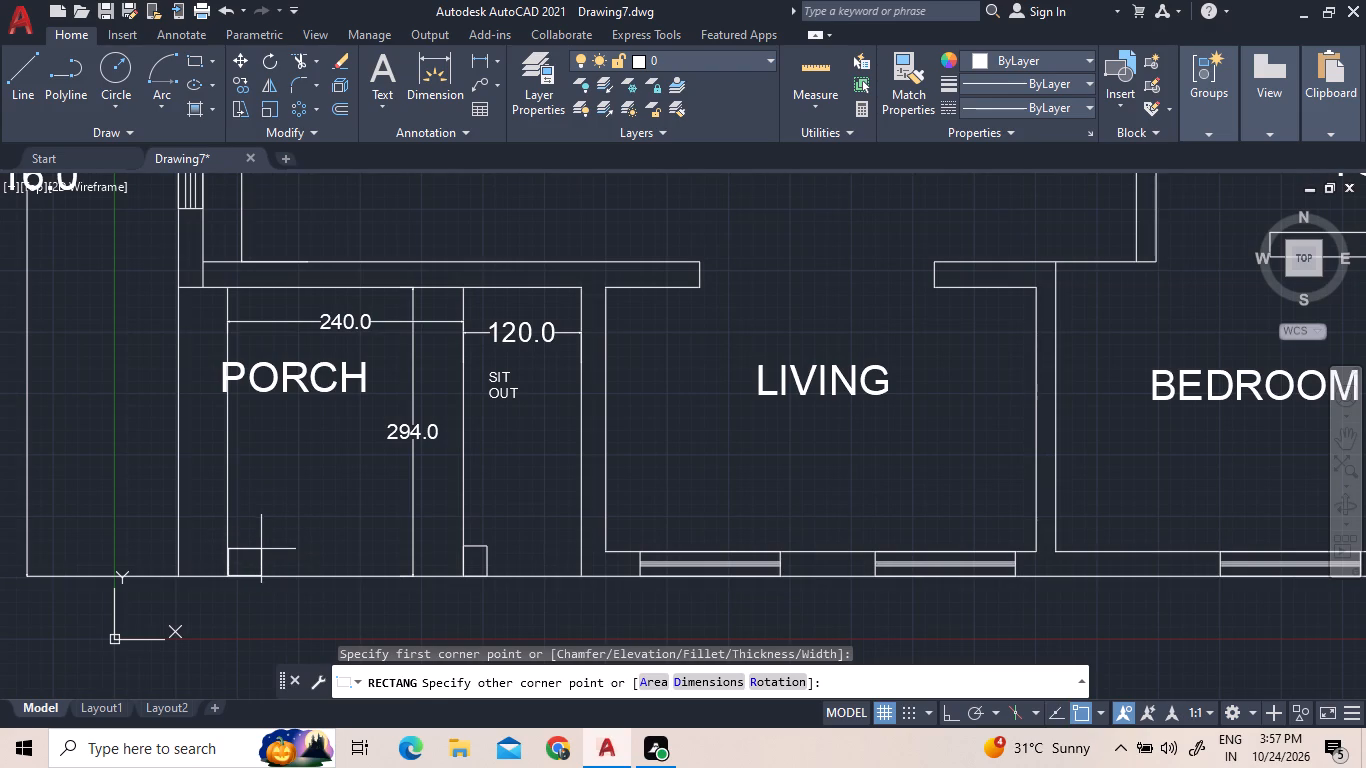
{"action": "left_click", "coordinate": [261, 548]}
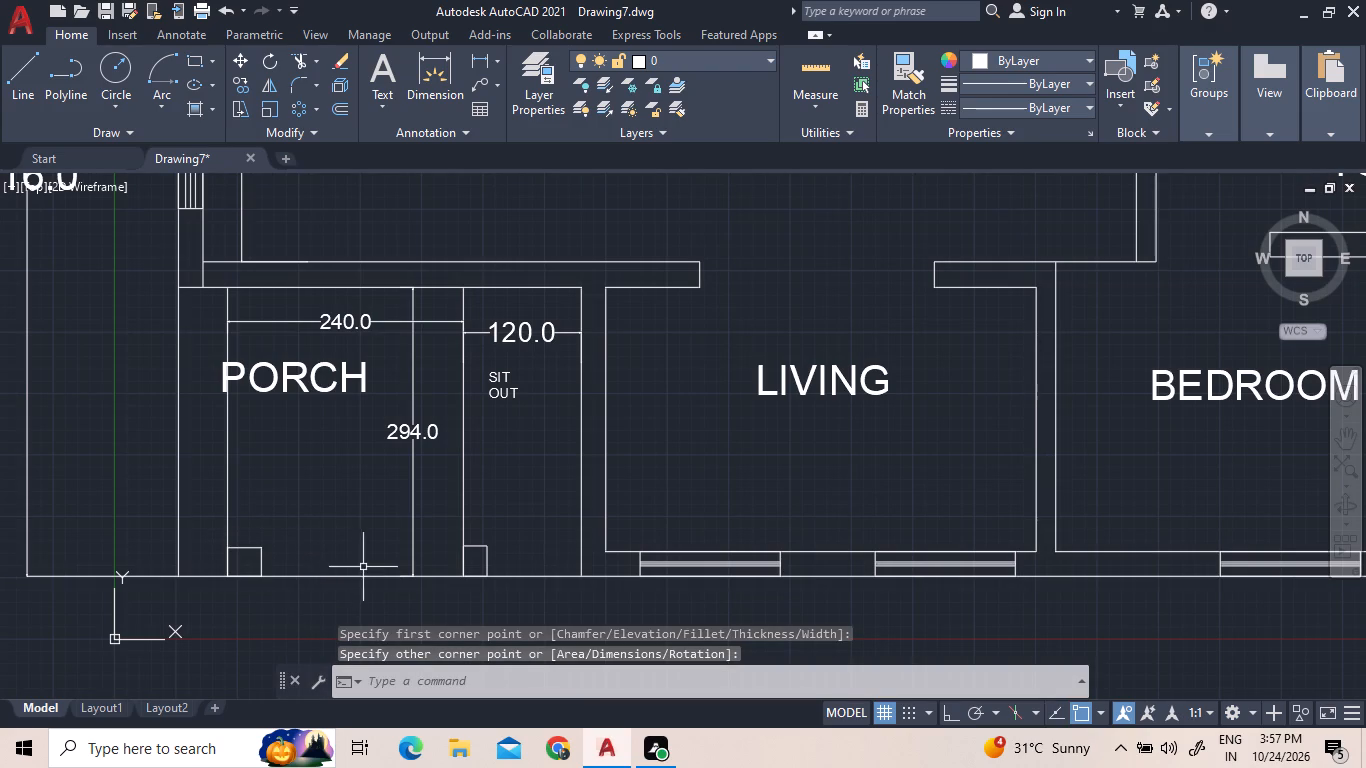
Add a horizontal linear dimension between the living room's inner side walls, below the LIVING label.
{"action": "scroll", "coordinate": [345, 526], "scroll_direction": "down", "scroll_amount": 1}
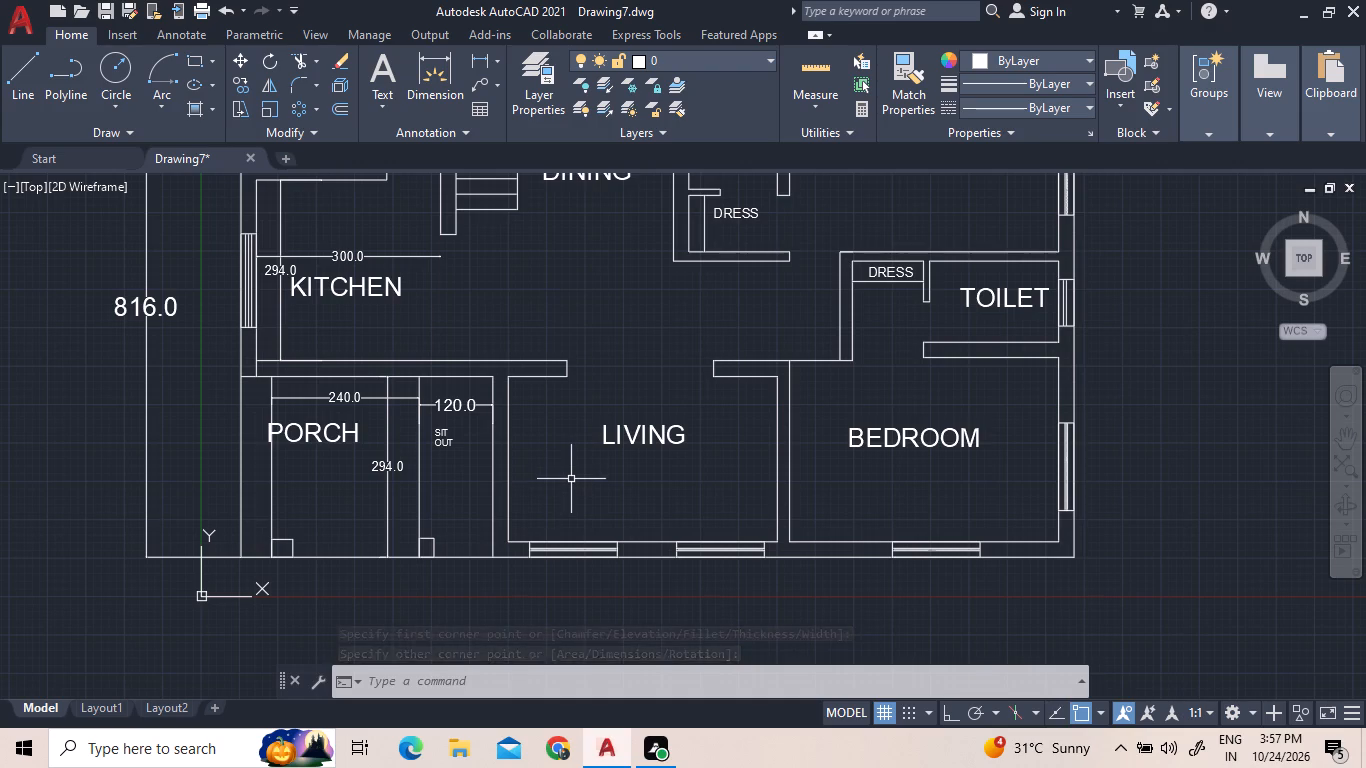
{"action": "middle_click_drag", "start_coordinate": [571, 479], "coordinate": [376, 510]}
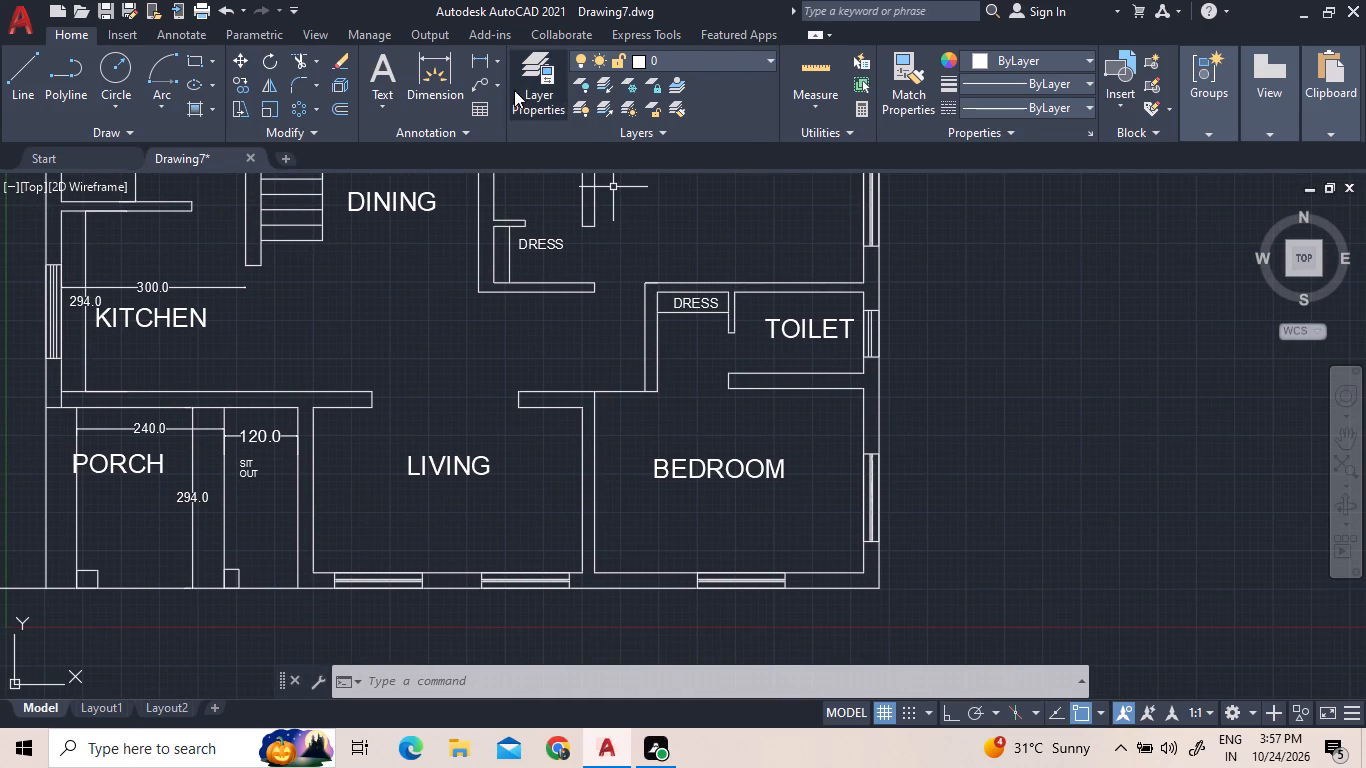
{"action": "left_click", "coordinate": [479, 57]}
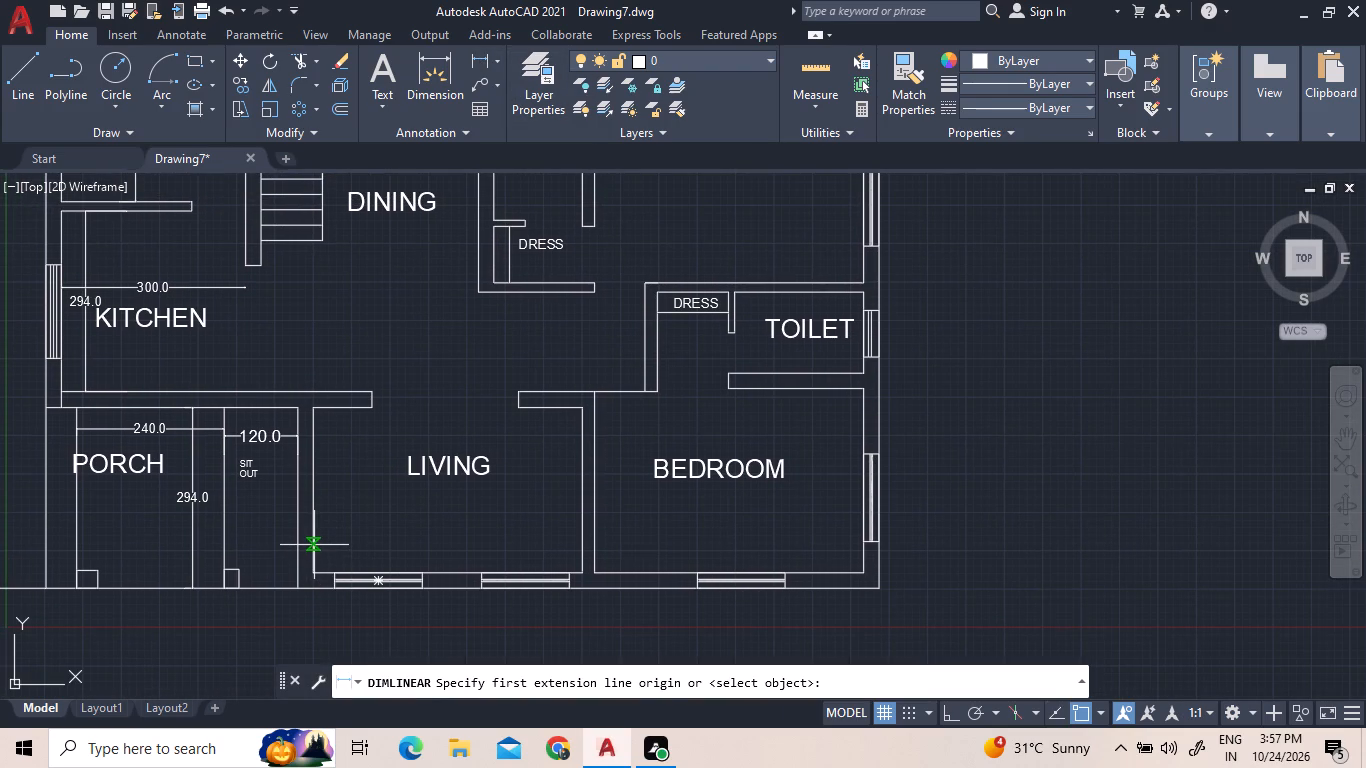
{"action": "left_click", "coordinate": [314, 545]}
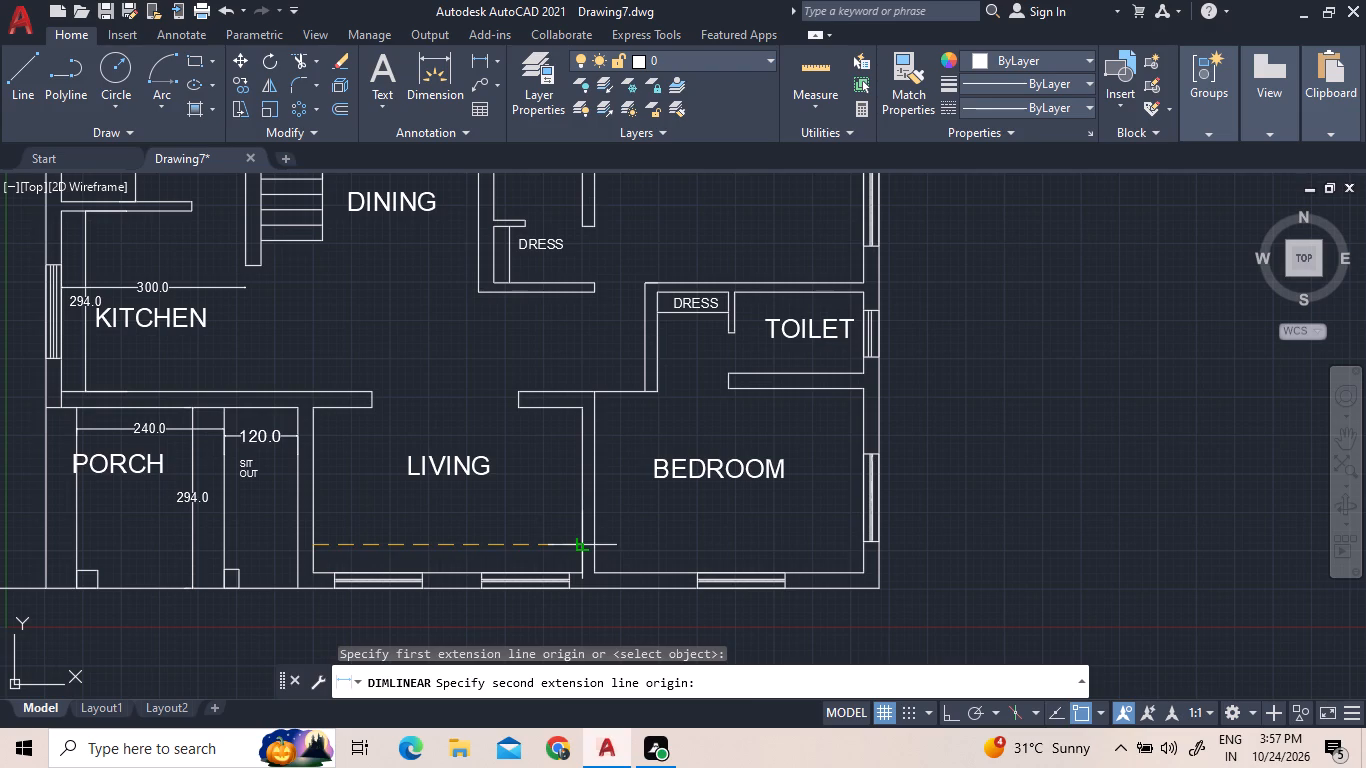
{"action": "left_click", "coordinate": [578, 545]}
{"action": "left_click", "coordinate": [582, 519]}
Set the text height of the living room's horizontal dimension to 15.
{"action": "scroll", "coordinate": [434, 509], "scroll_direction": "up", "scroll_amount": 4}
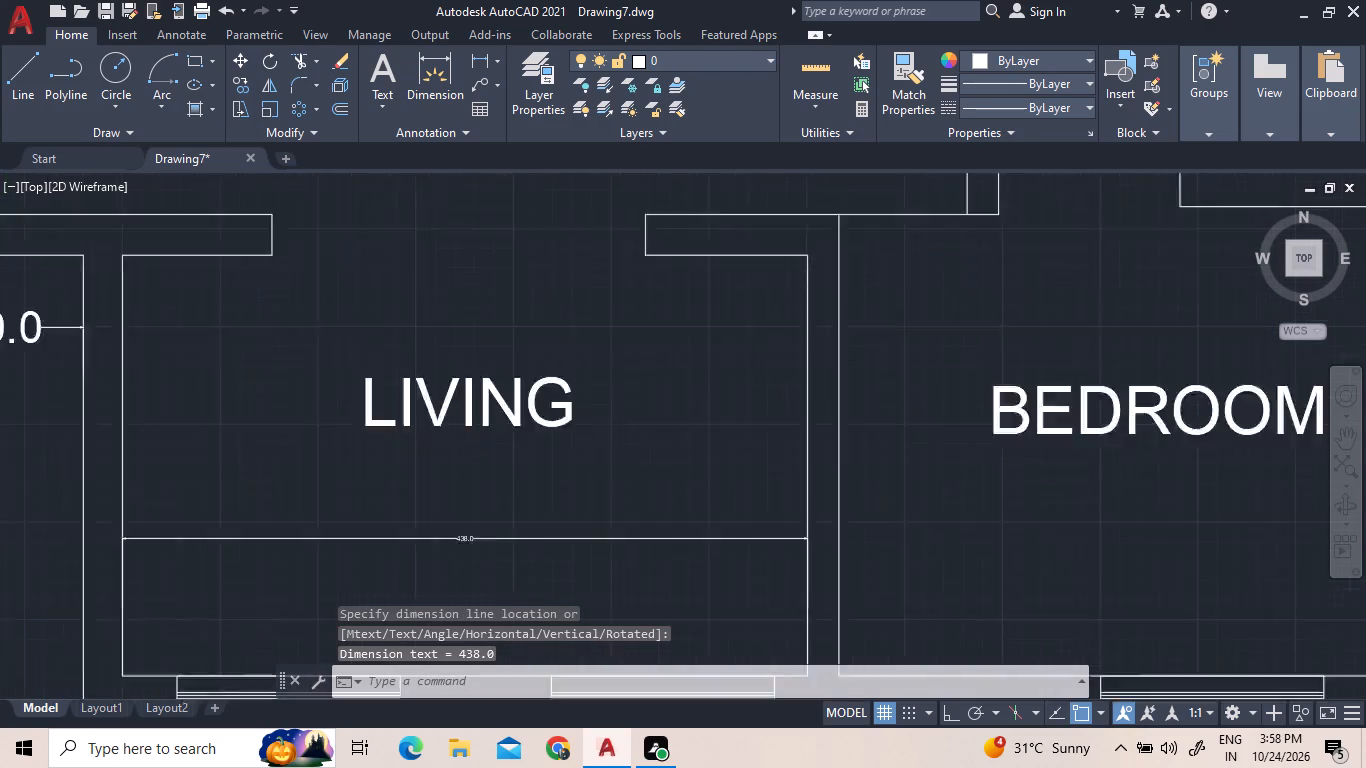
{"action": "scroll", "coordinate": [489, 584], "scroll_direction": "up", "scroll_amount": 3}
{"action": "triple_click", "coordinate": [468, 518]}
{"action": "double_click", "coordinate": [468, 518]}
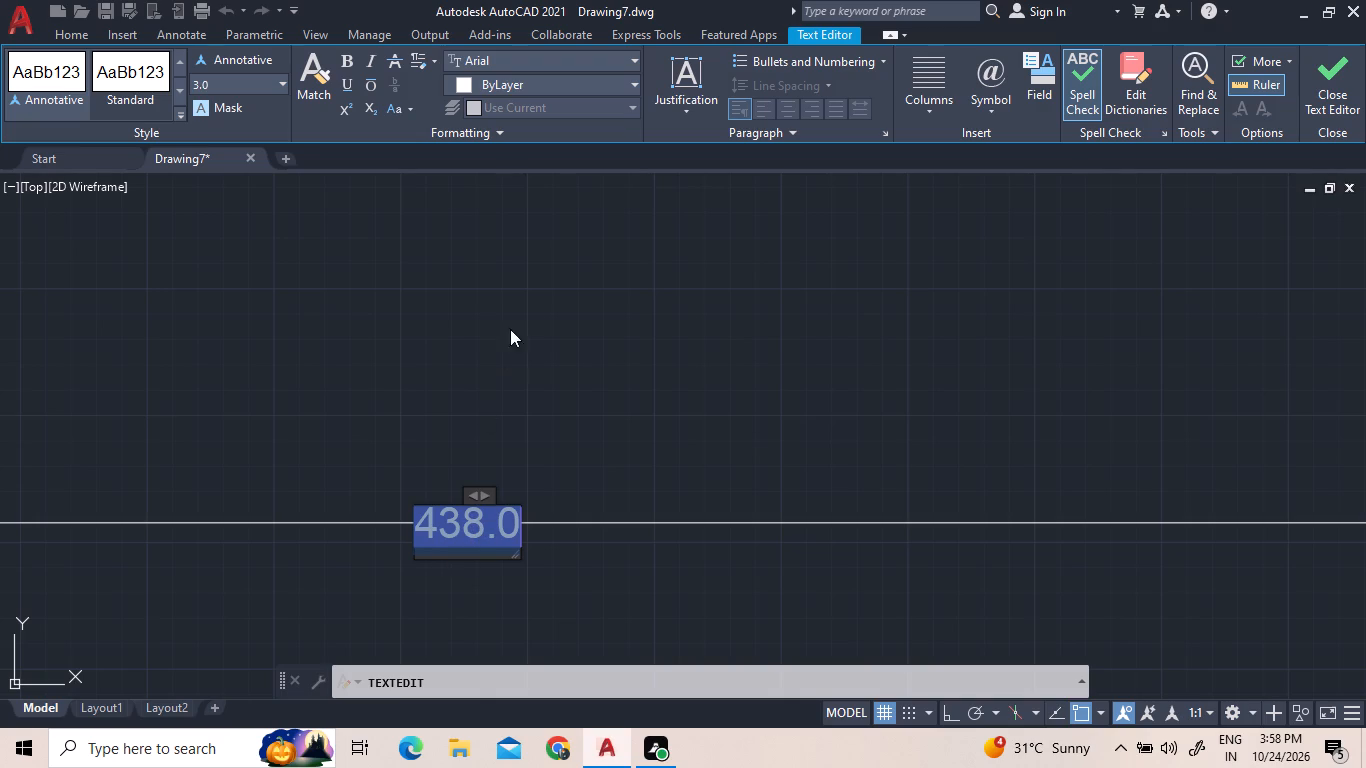
{"action": "left_click", "coordinate": [283, 79]}
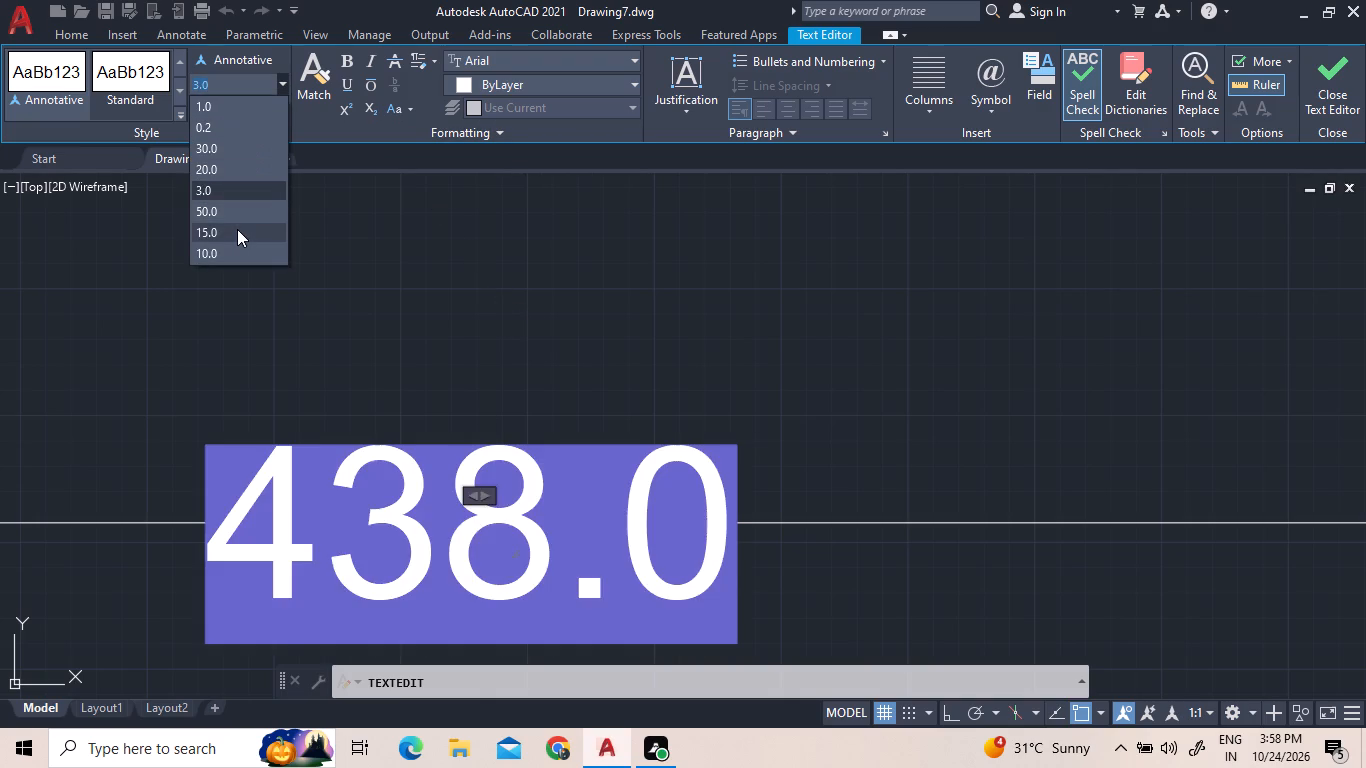
{"action": "left_click", "coordinate": [226, 233]}
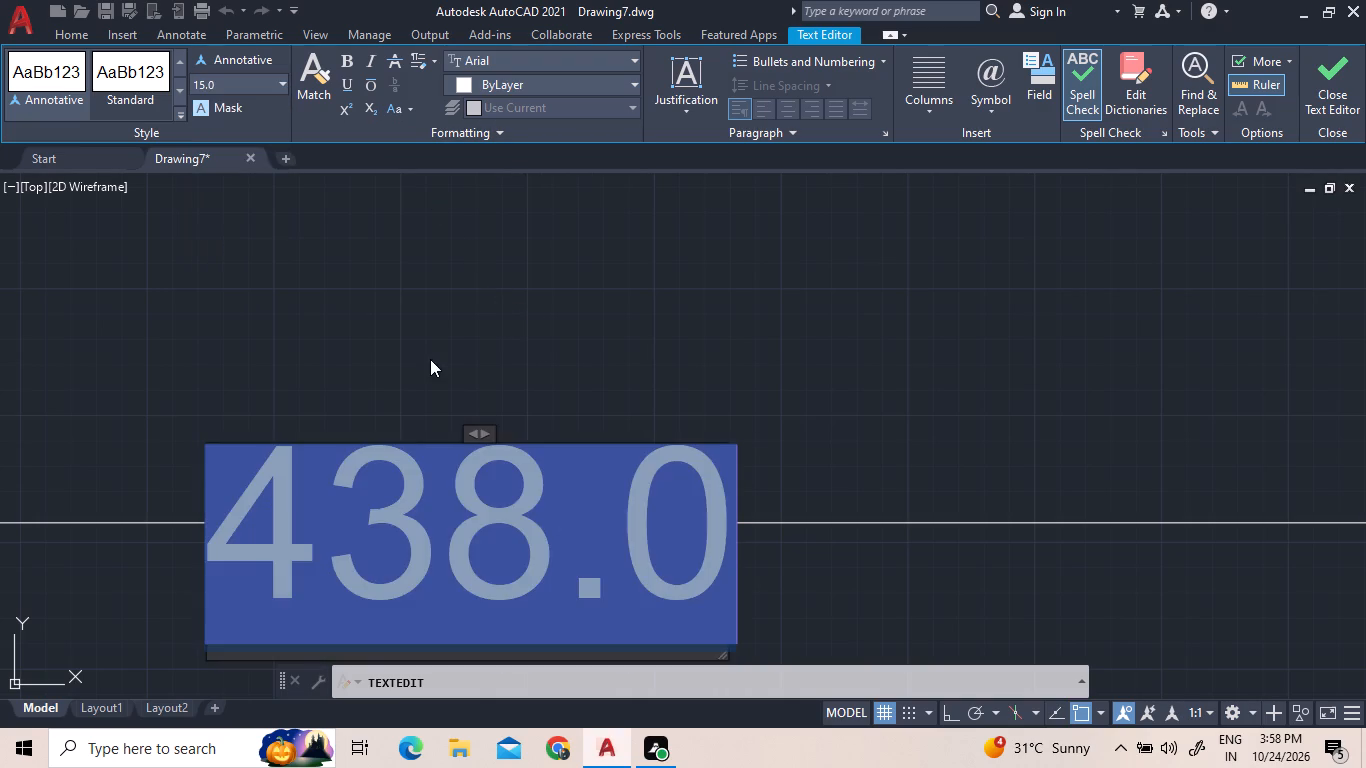
{"action": "left_click", "coordinate": [431, 359]}
Add a vertical linear dimension between the inner walls of the toilet above the lower bedroom, beside the TOILET label.
{"action": "scroll", "coordinate": [432, 359], "scroll_direction": "down", "scroll_amount": 9}
{"action": "scroll", "coordinate": [516, 450], "scroll_direction": "down", "scroll_amount": 2}
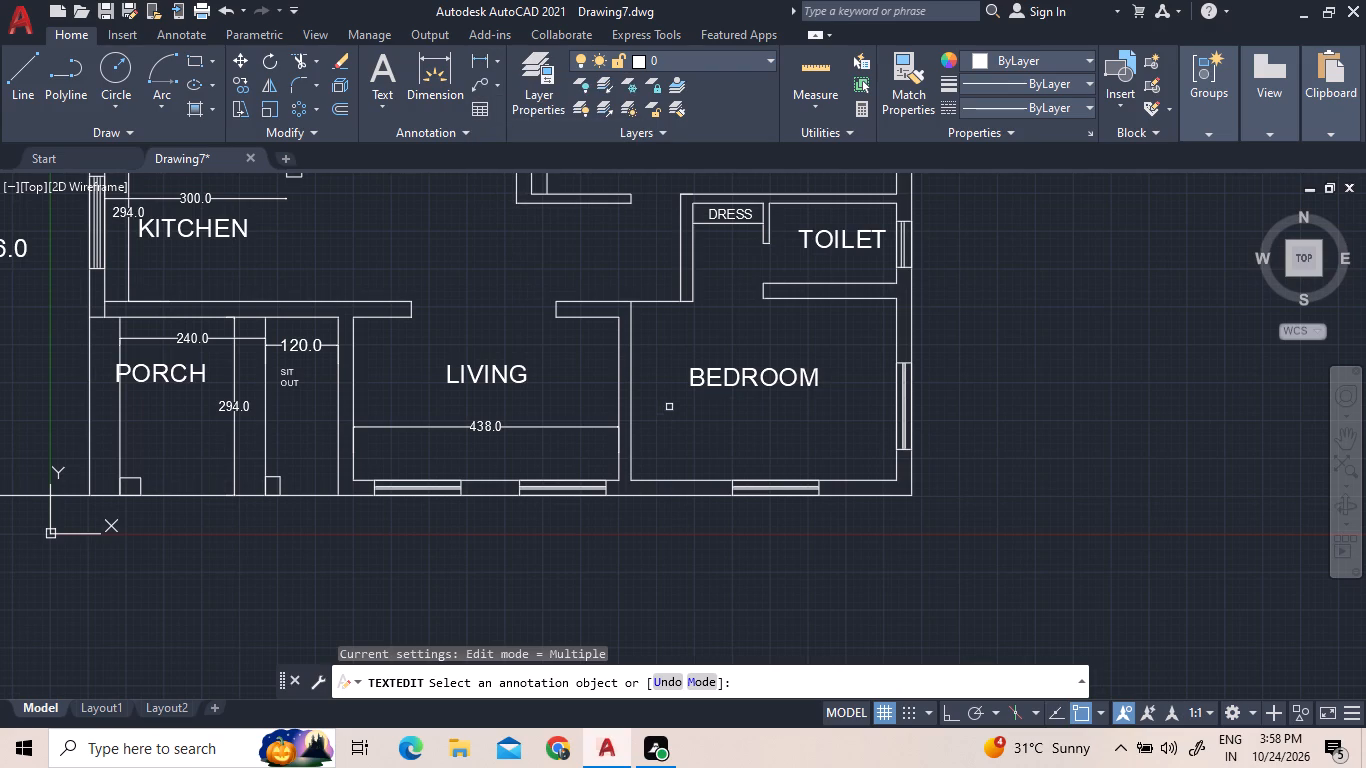
{"action": "left_click", "coordinate": [478, 59]}
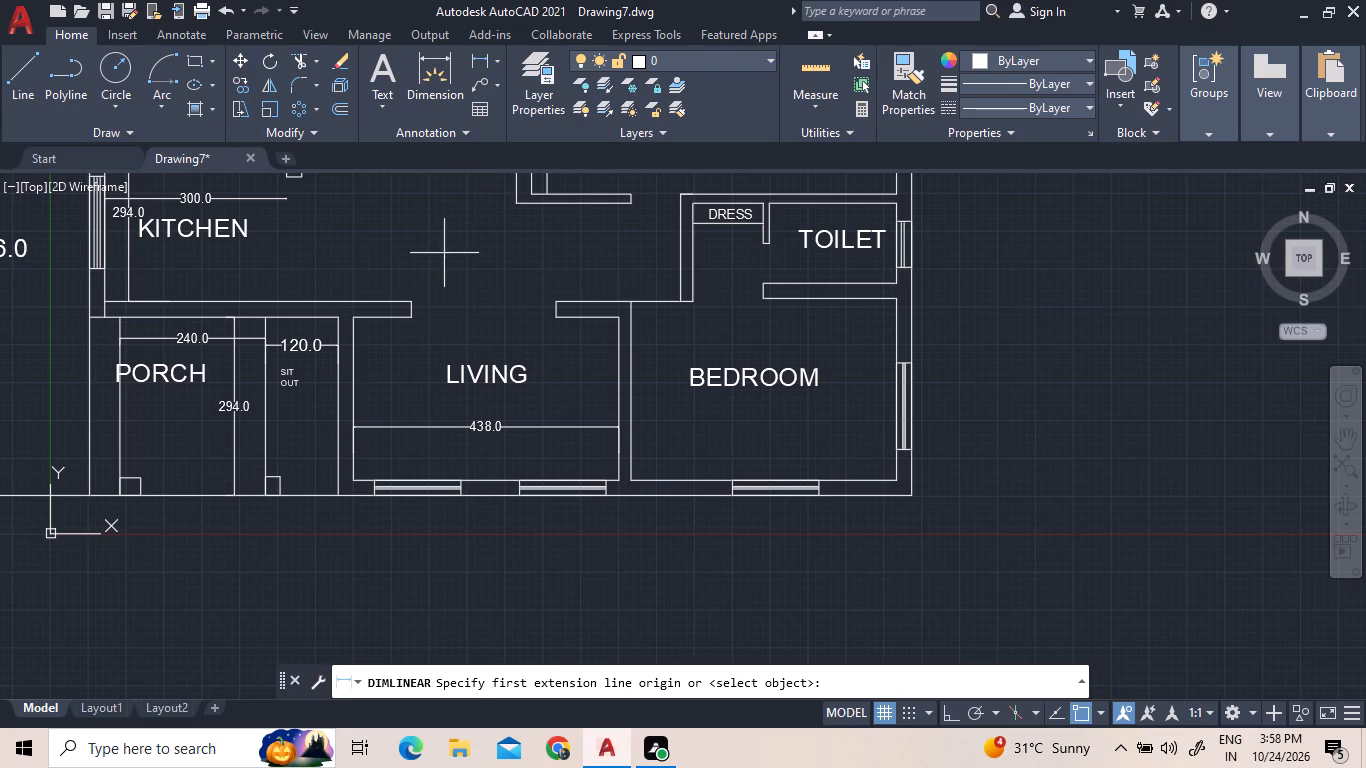
{"action": "scroll", "coordinate": [789, 683], "scroll_direction": "down", "scroll_amount": 2}
{"action": "scroll", "coordinate": [787, 203], "scroll_direction": "up", "scroll_amount": 2}
{"action": "left_click", "coordinate": [787, 203]}
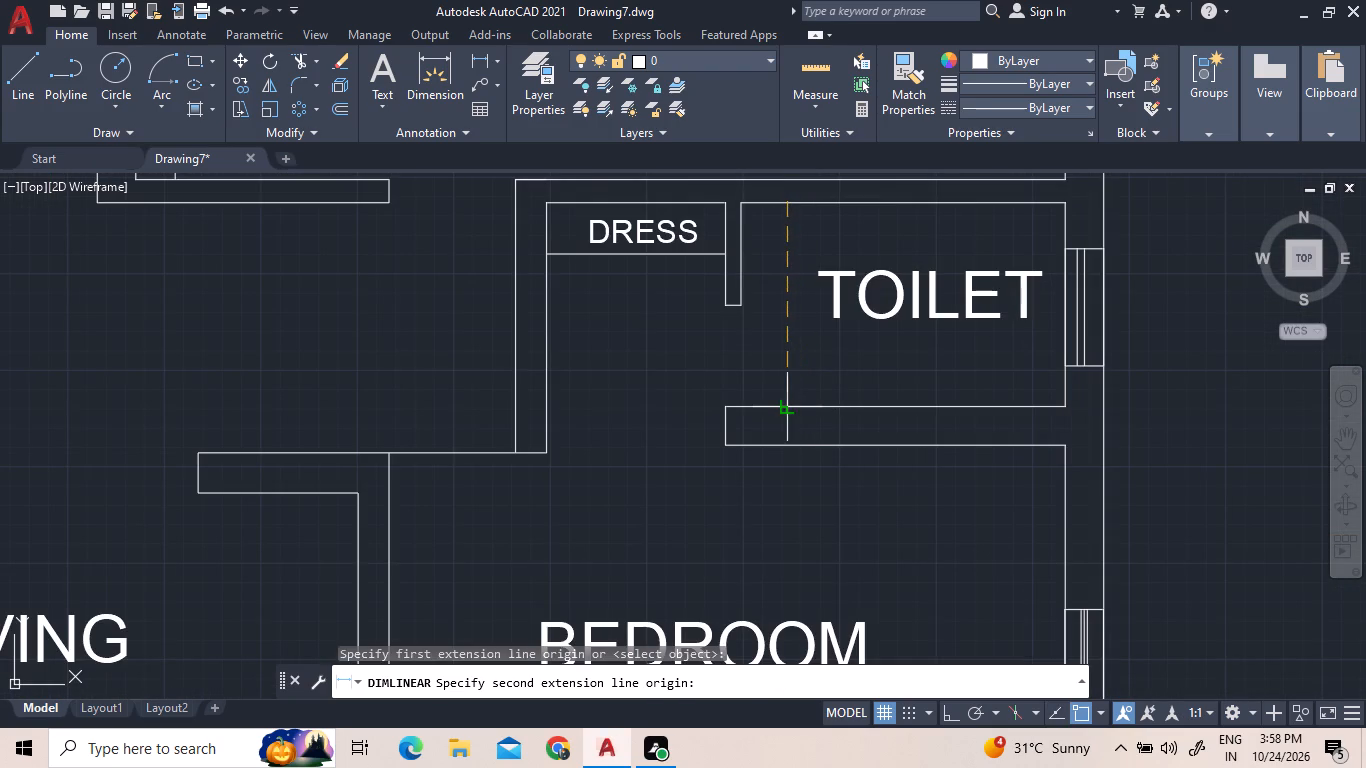
{"action": "left_click", "coordinate": [791, 409]}
{"action": "left_click", "coordinate": [783, 409]}
Set the text height of that toilet's vertical dimension to 15.
{"action": "scroll", "coordinate": [780, 311], "scroll_direction": "up", "scroll_amount": 4}
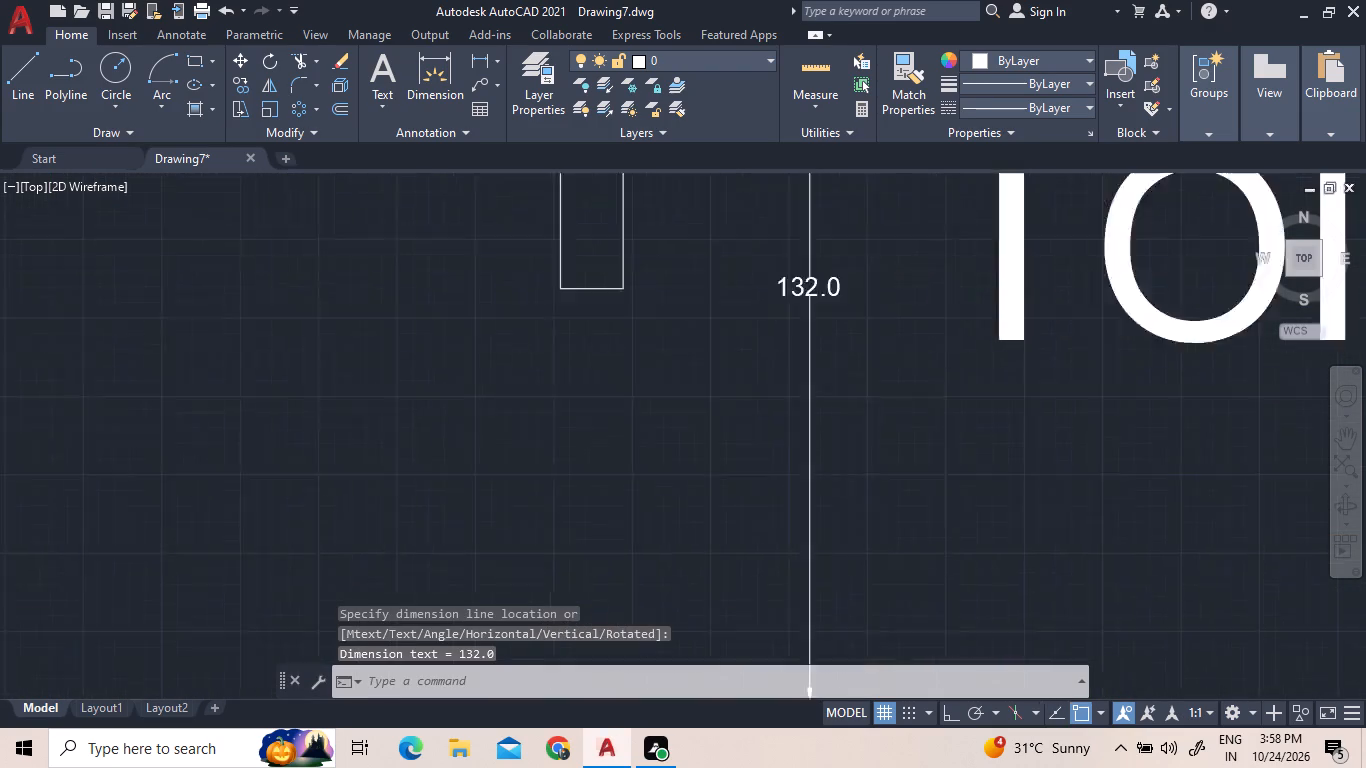
{"action": "triple_click", "coordinate": [813, 278]}
{"action": "left_click", "coordinate": [813, 278]}
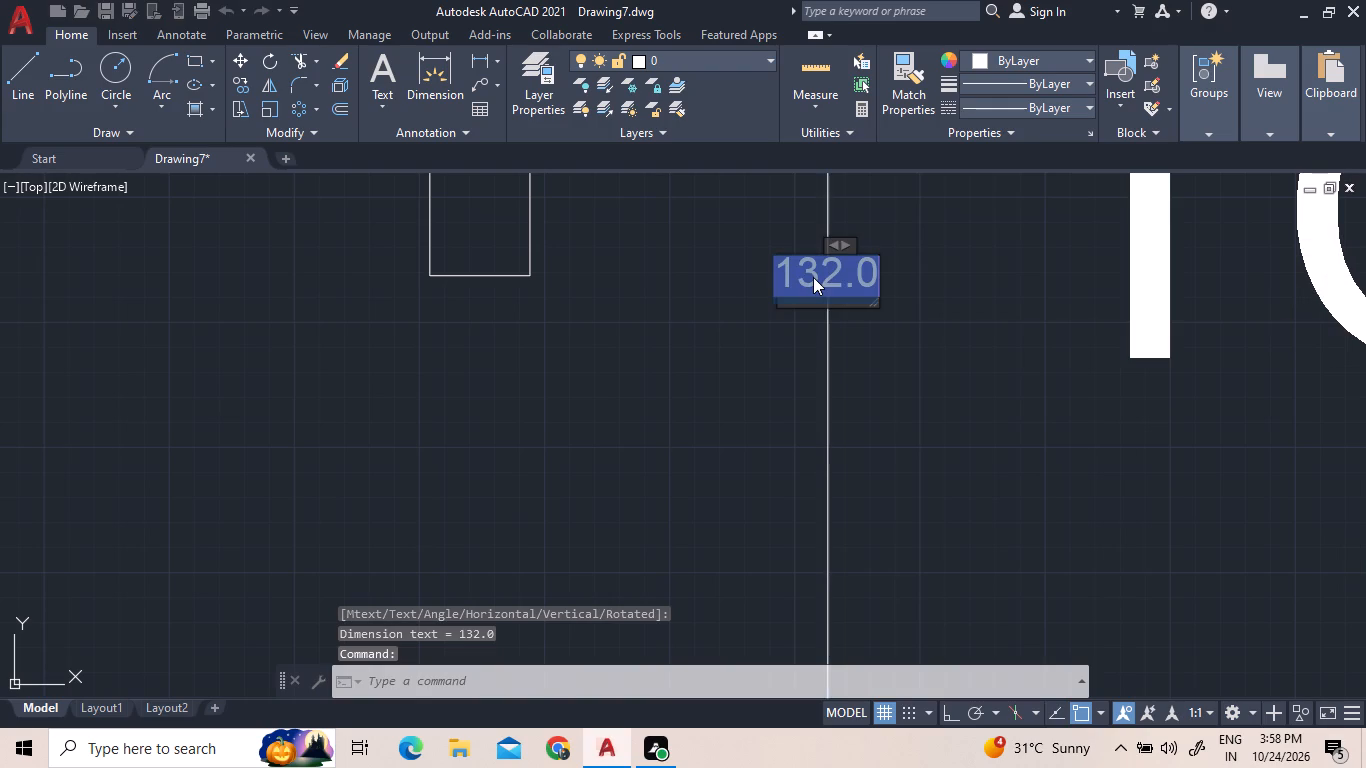
{"action": "left_click", "coordinate": [286, 83]}
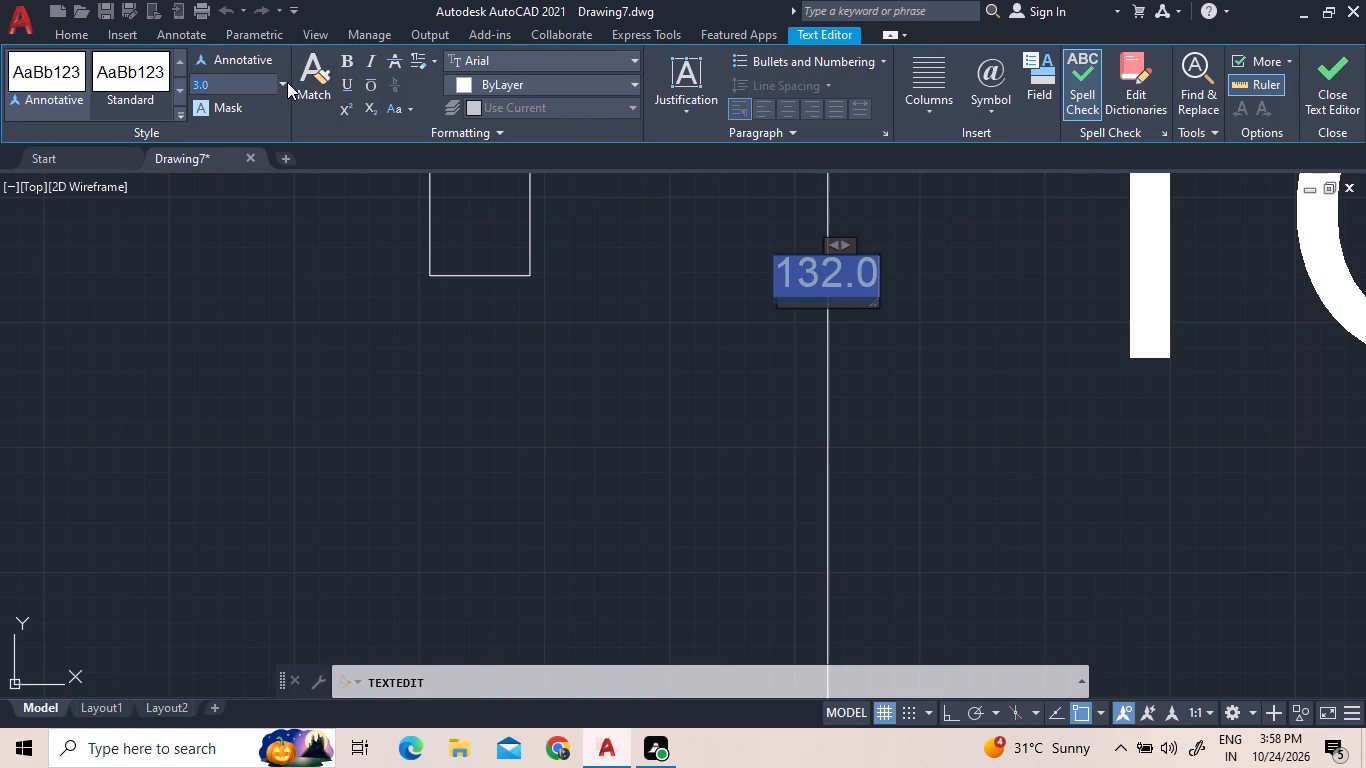
{"action": "left_click", "coordinate": [228, 224]}
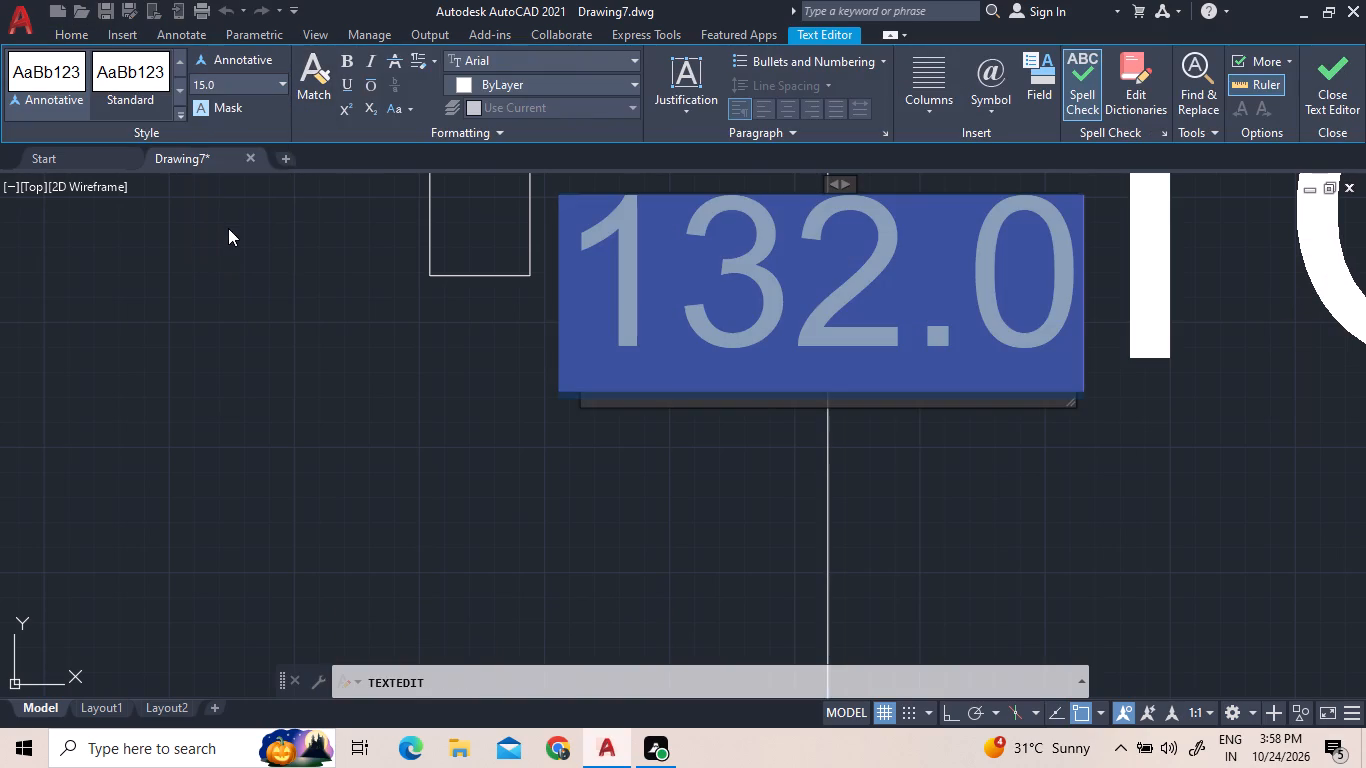
{"action": "left_click", "coordinate": [975, 534]}
Add a horizontal linear dimension above the same TOILET label, from the dress partition to the inner face of the window wall.
{"action": "scroll", "coordinate": [937, 557], "scroll_direction": "down", "scroll_amount": 7}
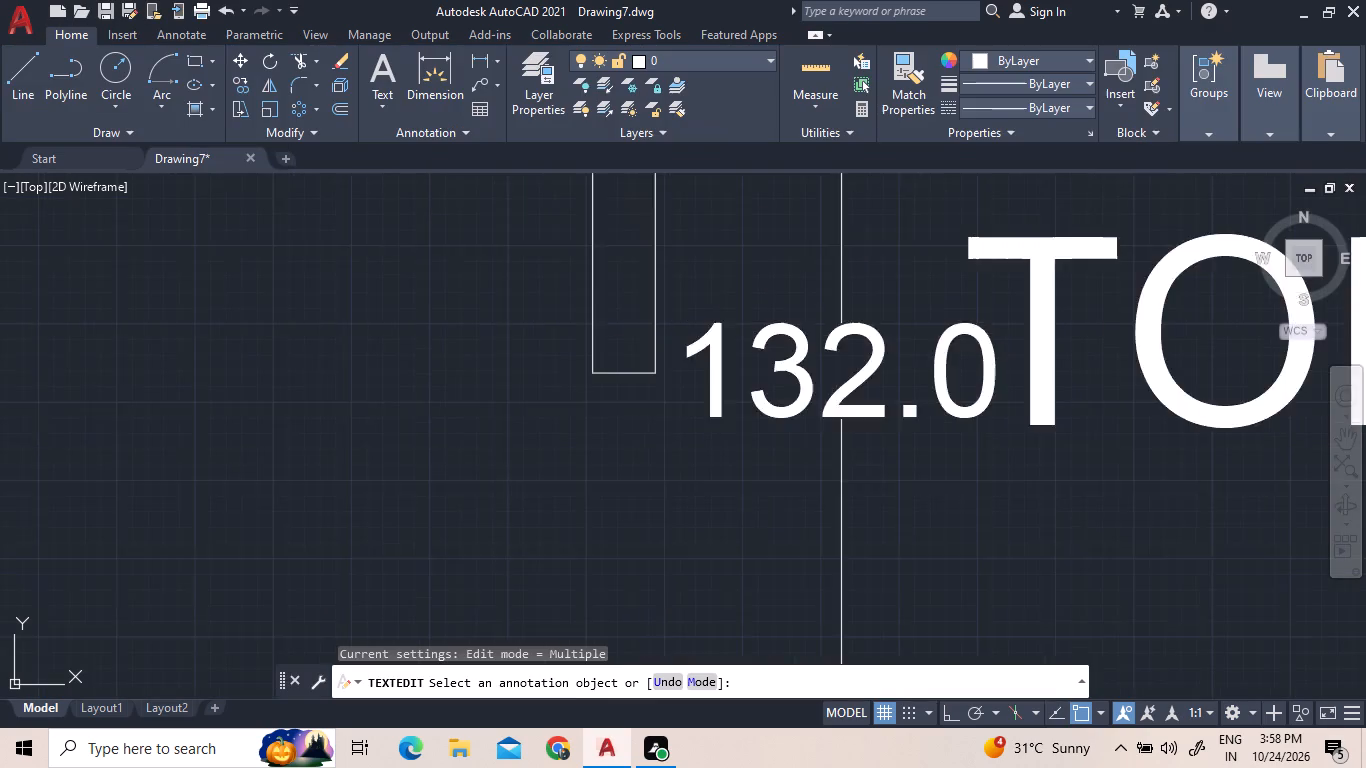
{"action": "scroll", "coordinate": [846, 526], "scroll_direction": "down", "scroll_amount": 2}
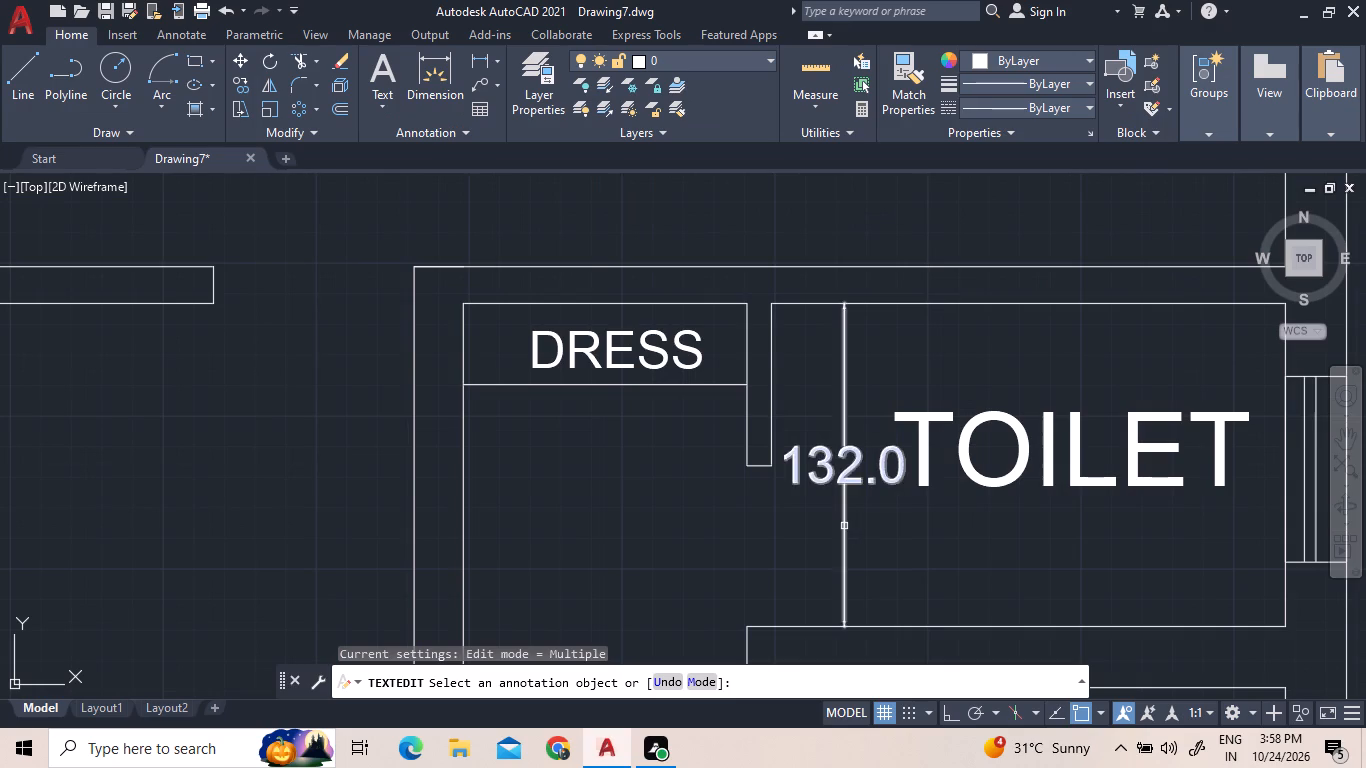
{"action": "middle_click_drag", "start_coordinate": [953, 279], "coordinate": [947, 296]}
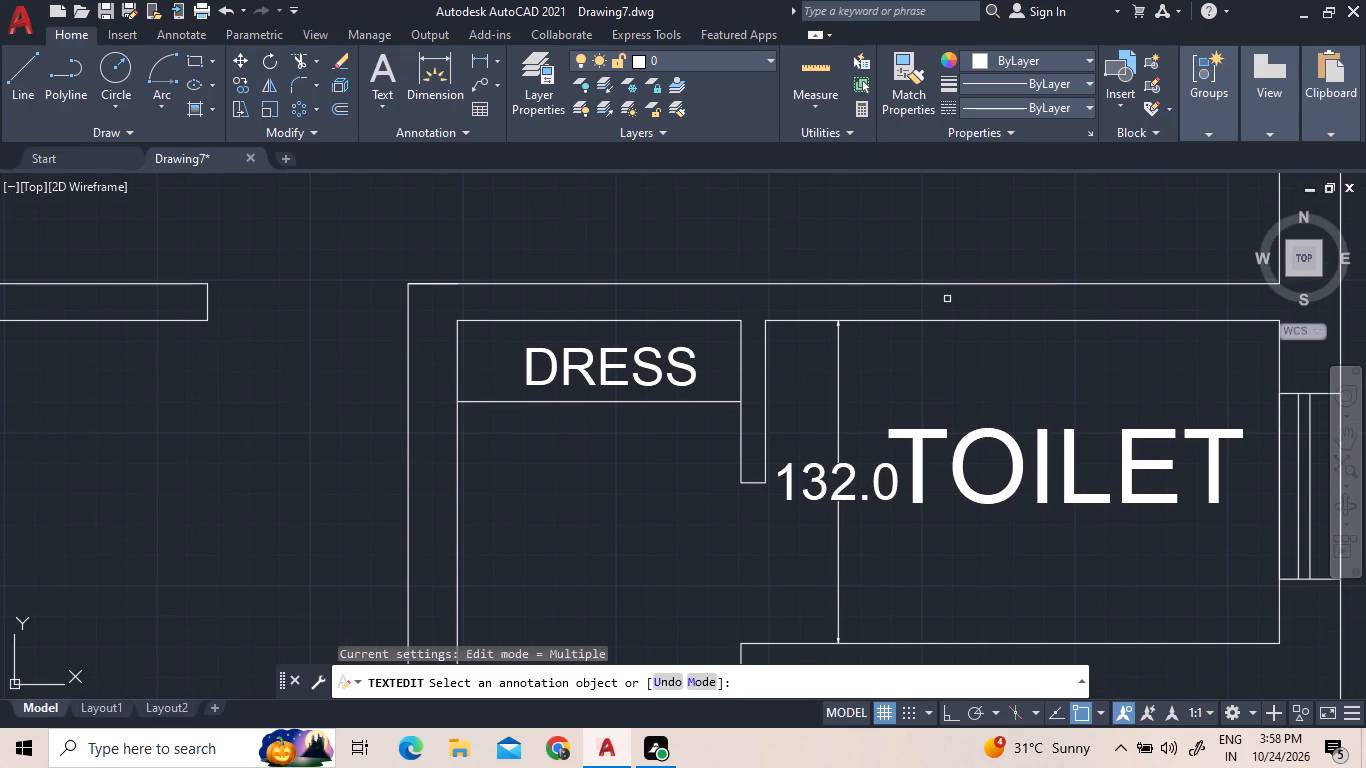
{"action": "middle_click_drag", "start_coordinate": [948, 311], "coordinate": [711, 268]}
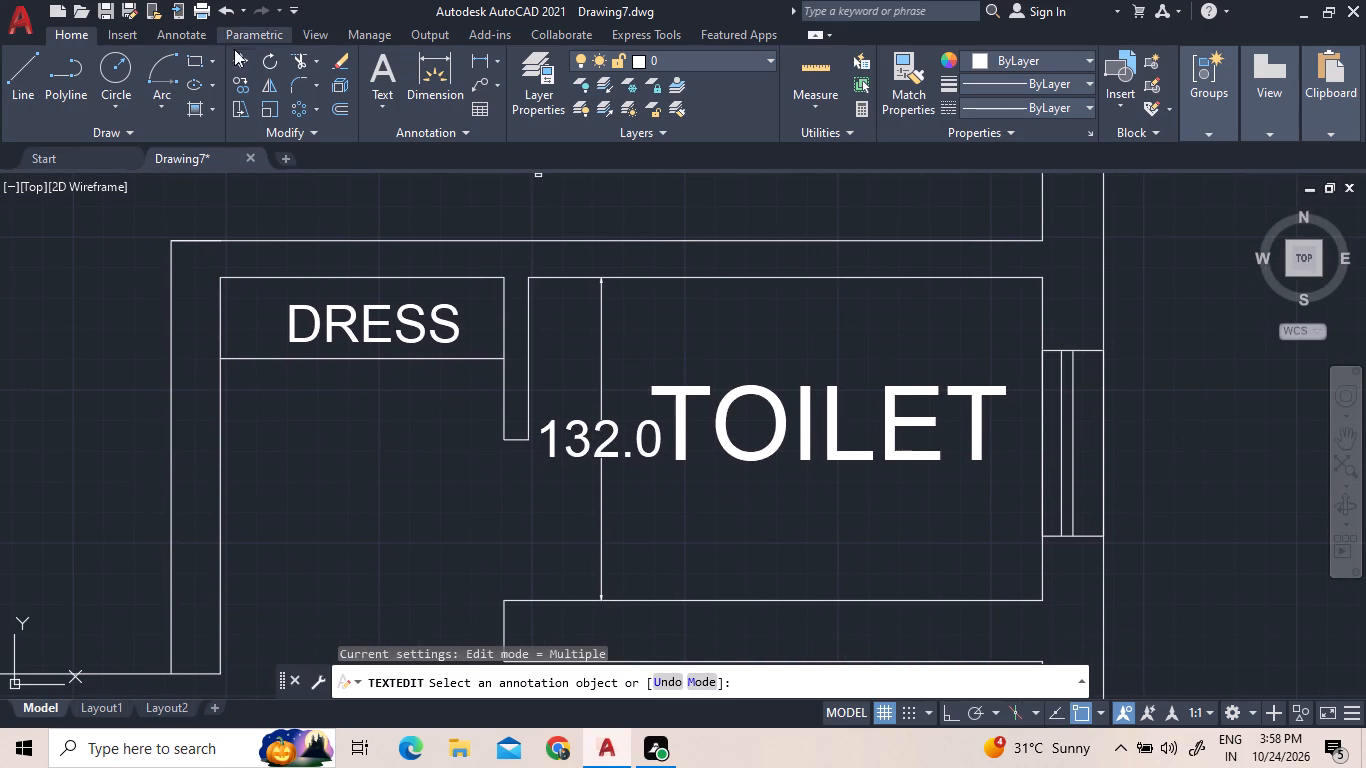
{"action": "left_click", "coordinate": [471, 56]}
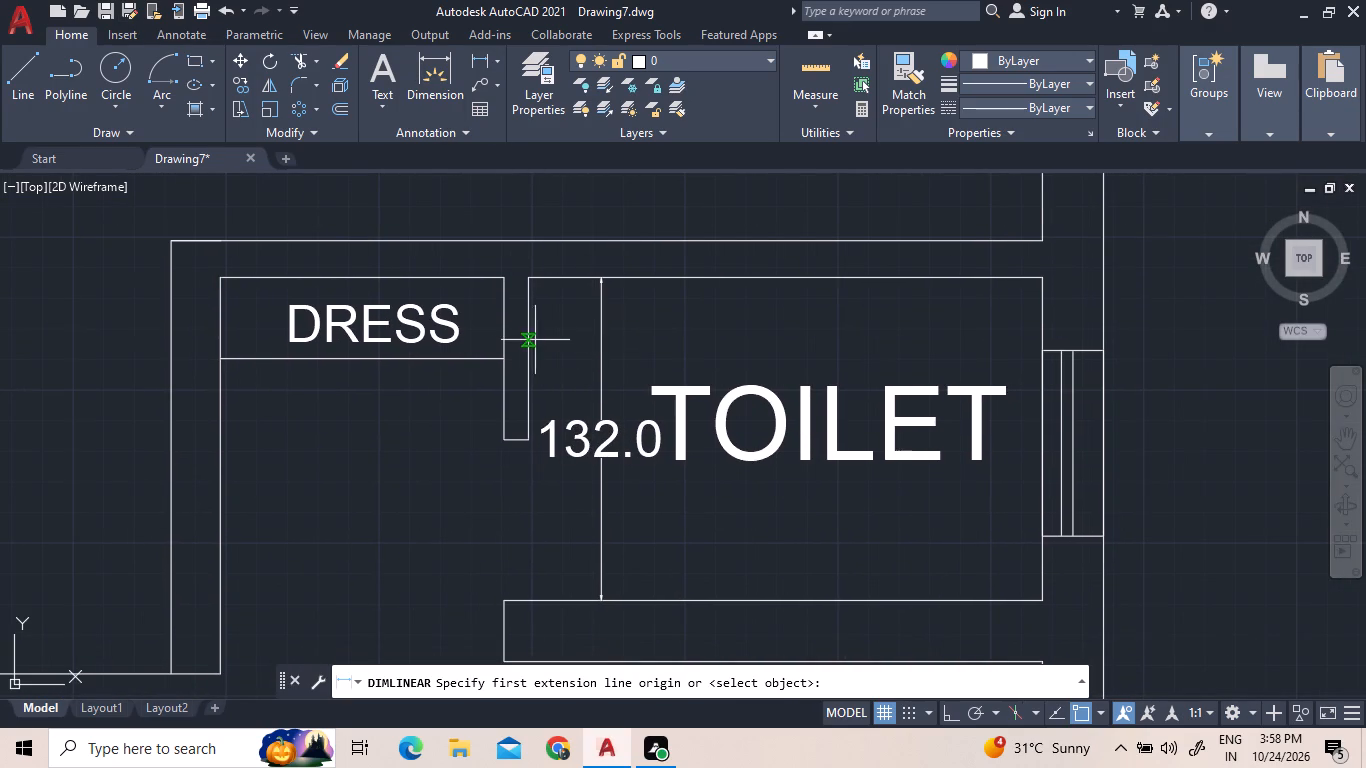
{"action": "left_click", "coordinate": [526, 340]}
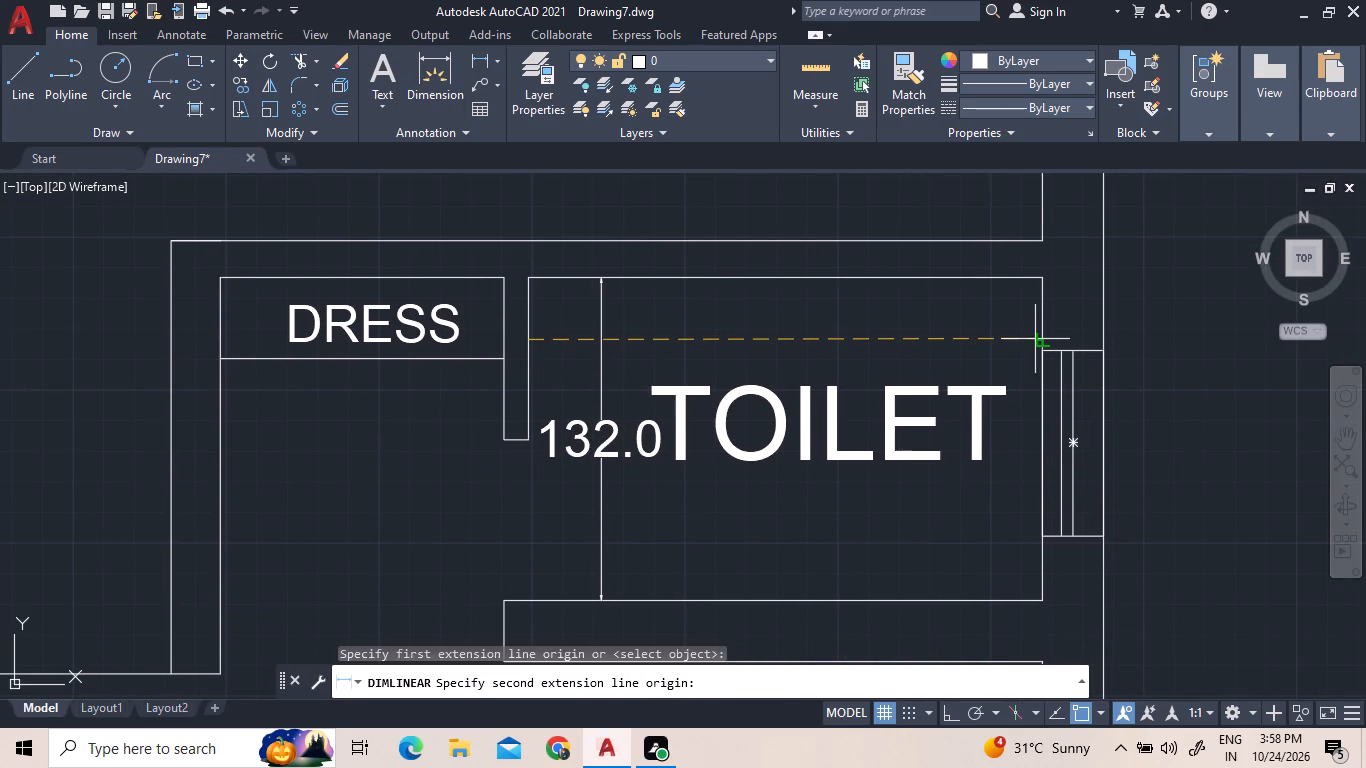
{"action": "left_click", "coordinate": [1041, 337]}
{"action": "left_click", "coordinate": [1040, 328]}
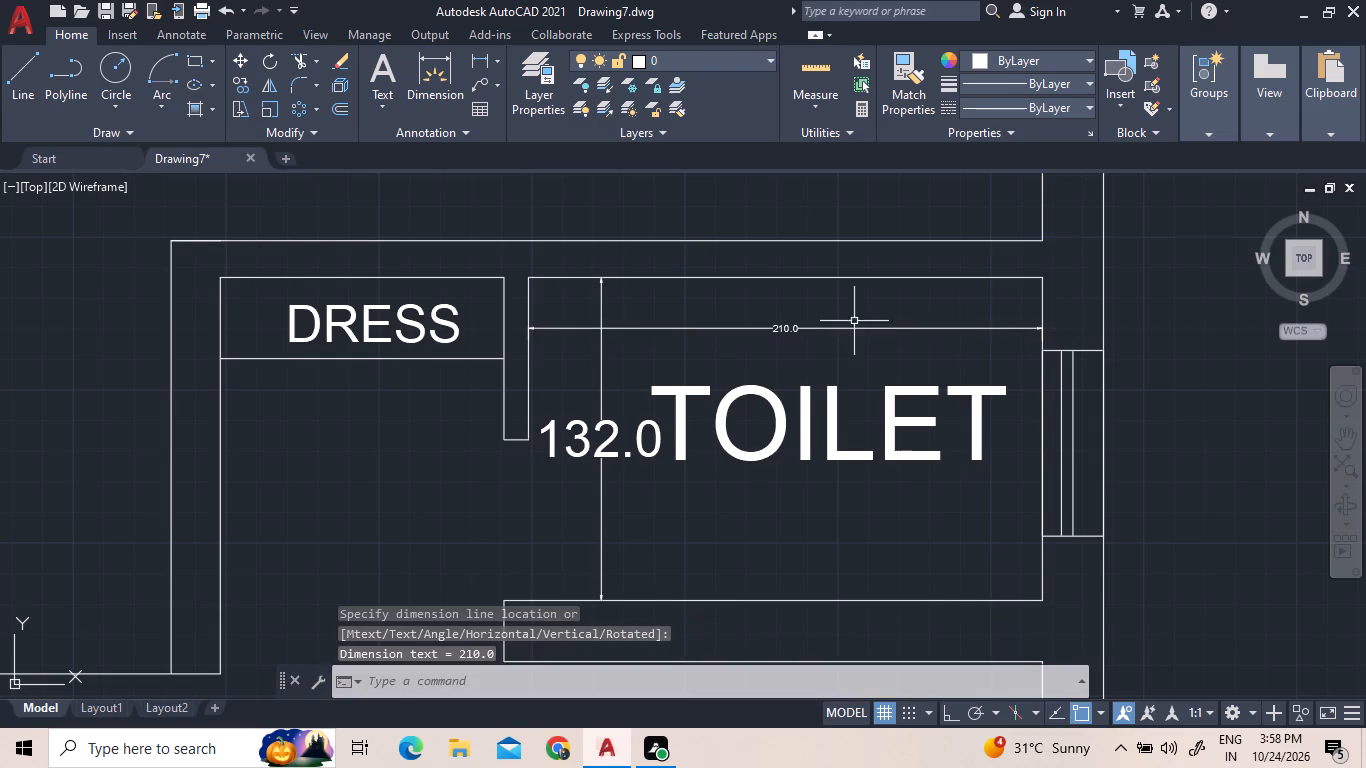
Set the text height of that toilet's horizontal dimension to 15.
{"action": "triple_click", "coordinate": [786, 328]}
{"action": "left_click", "coordinate": [786, 328]}
{"action": "scroll", "coordinate": [786, 328], "scroll_direction": "up", "scroll_amount": 3}
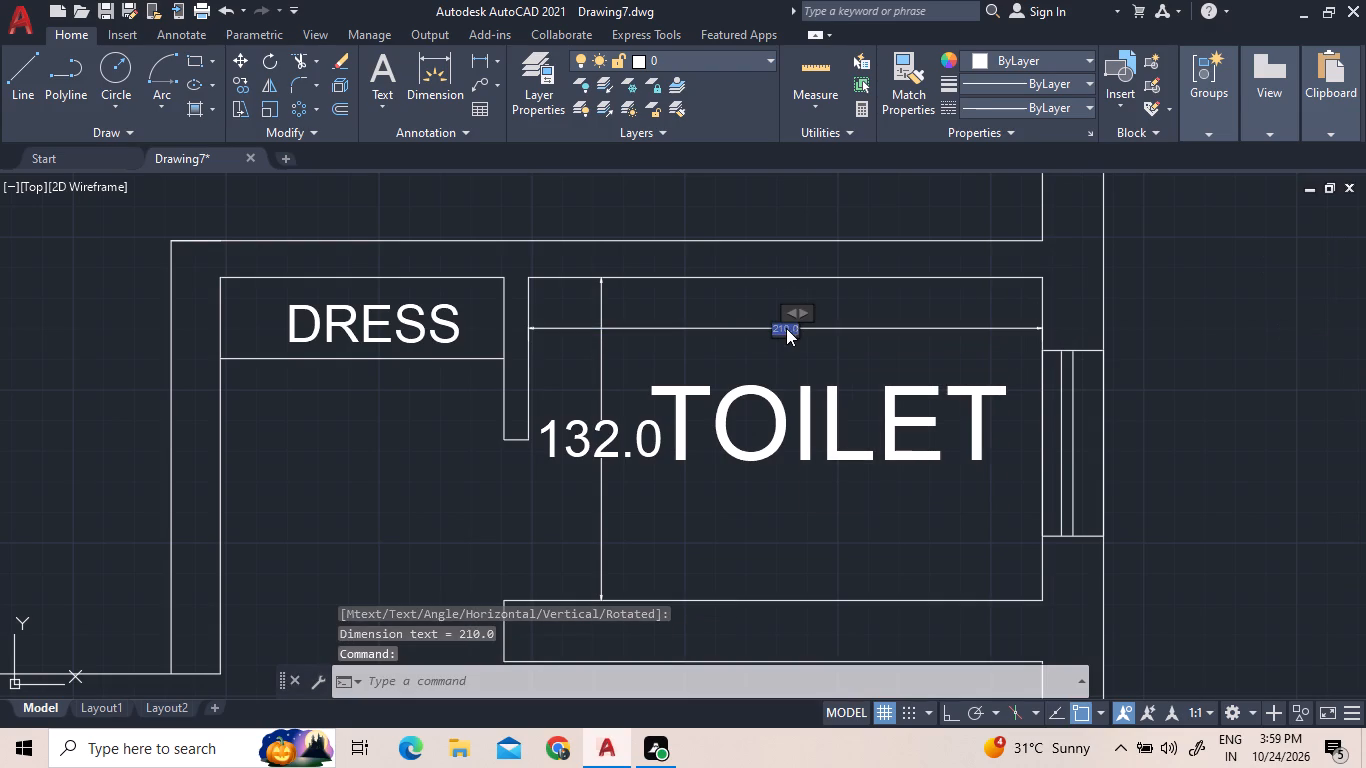
{"action": "left_click", "coordinate": [278, 87]}
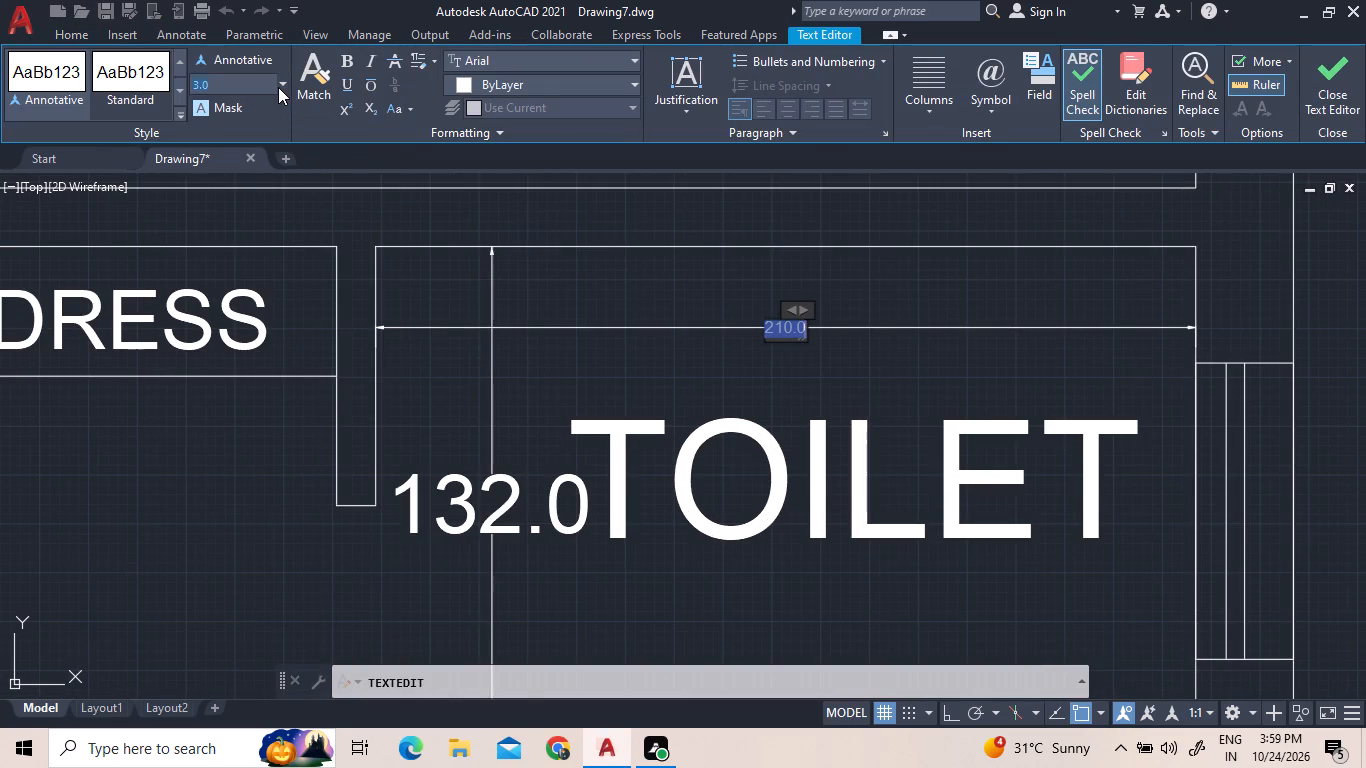
{"action": "left_click", "coordinate": [243, 234]}
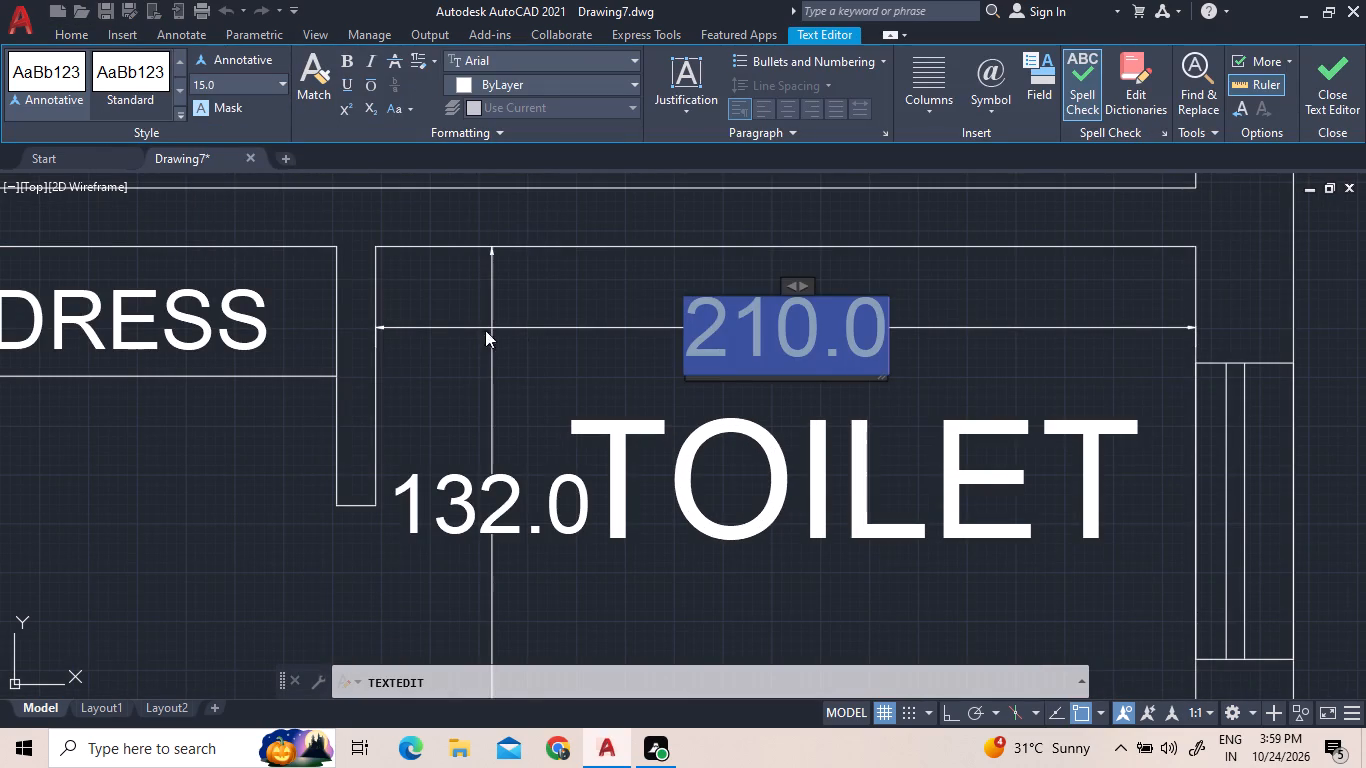
{"action": "scroll", "coordinate": [556, 289], "scroll_direction": "down", "scroll_amount": 2}
{"action": "left_click", "coordinate": [588, 408]}
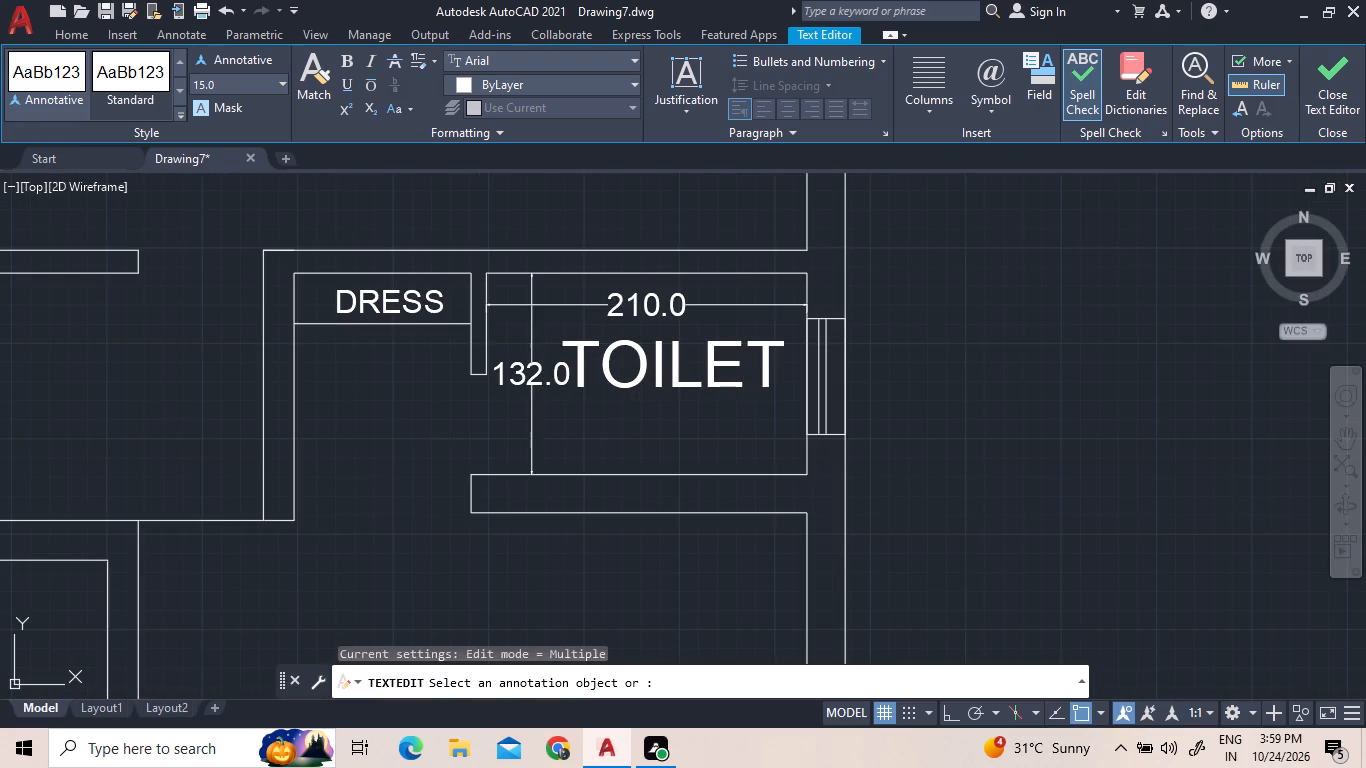
{"action": "key", "text": "Escape"}
Modify the Standard dimension style so its linear dimension precision is 0, with no decimal places.
{"action": "scroll", "coordinate": [646, 434], "scroll_direction": "down", "scroll_amount": 2}
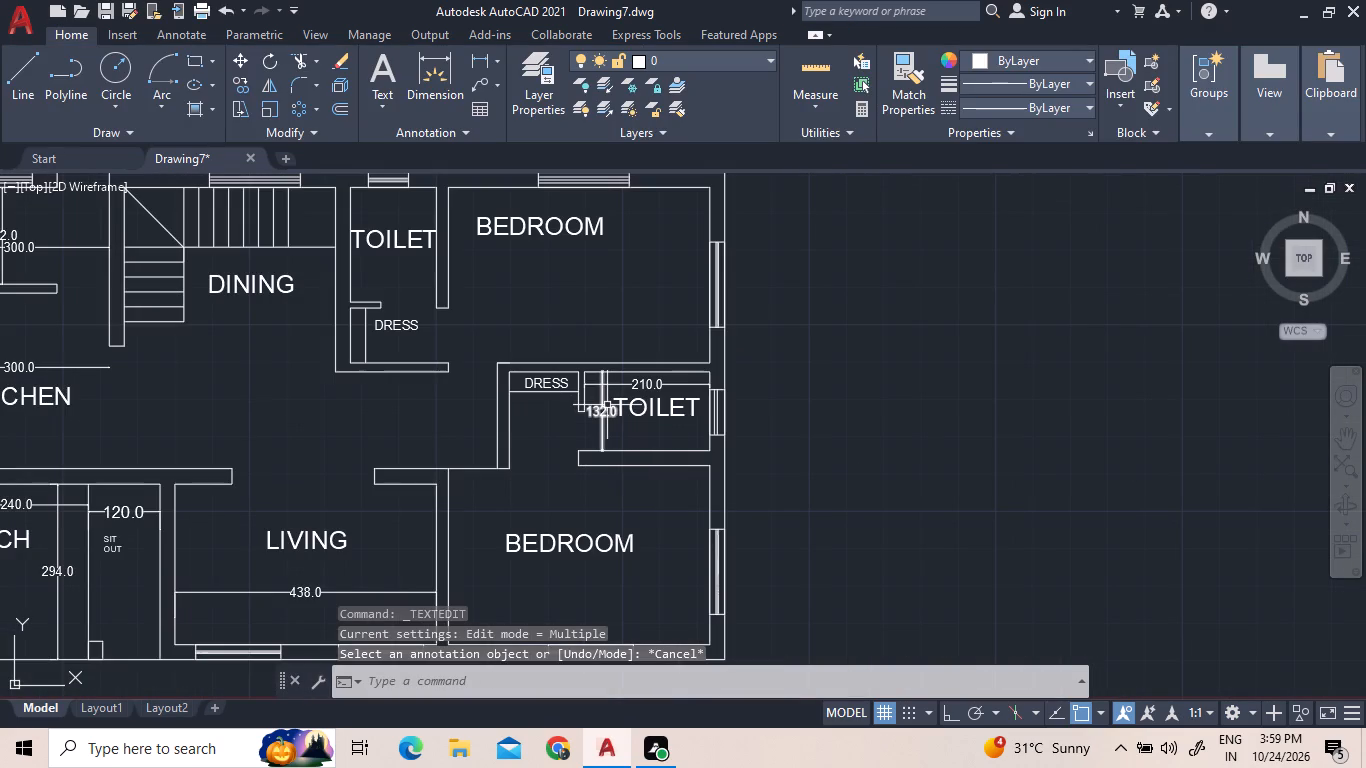
{"action": "key", "text": "d"}
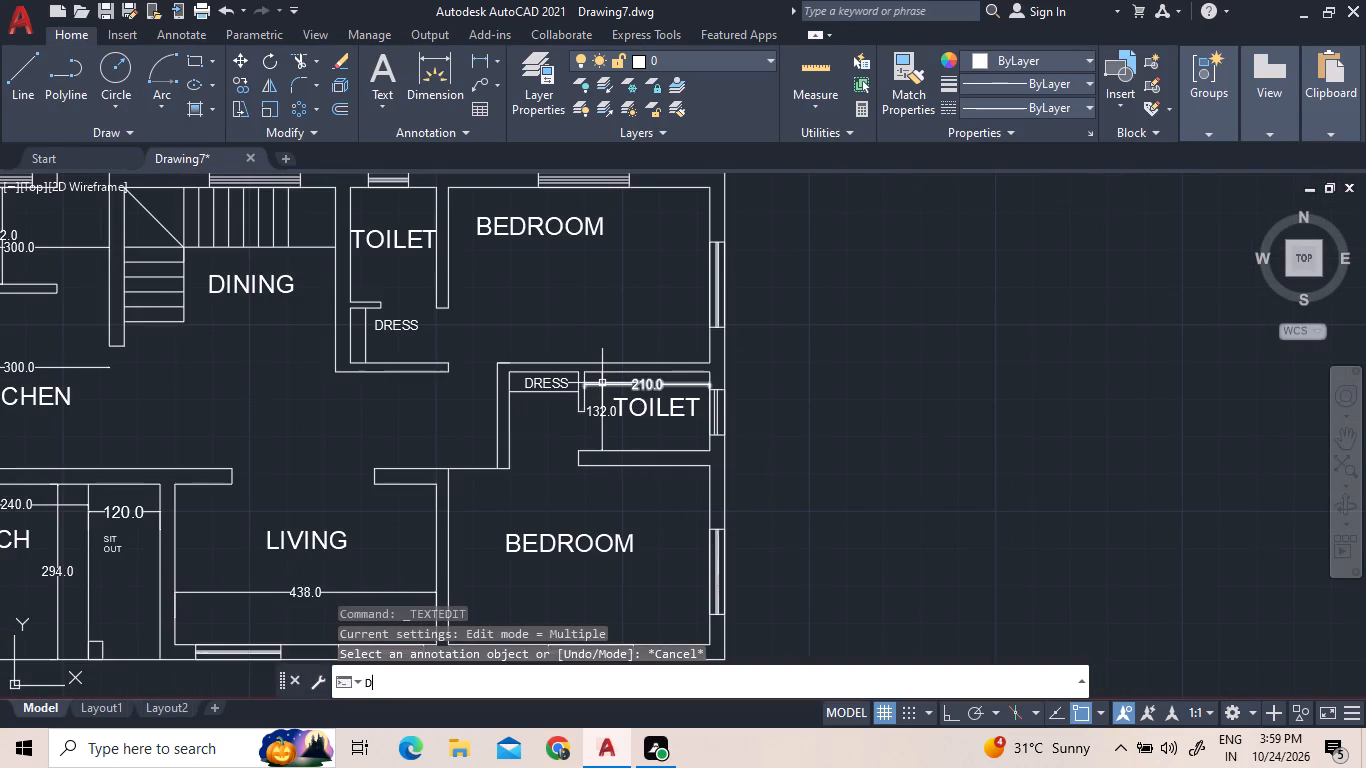
{"action": "type", "text": "IM"}
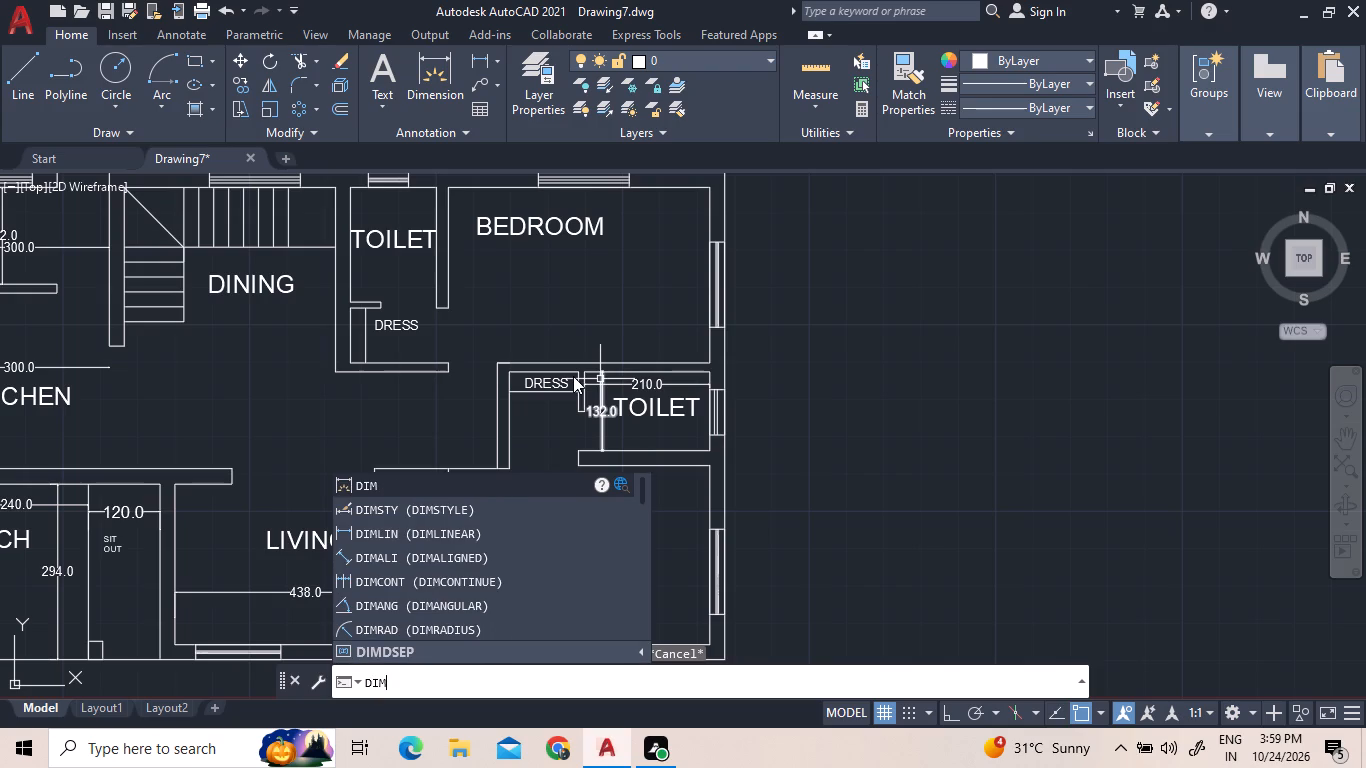
{"action": "key", "text": "s"}
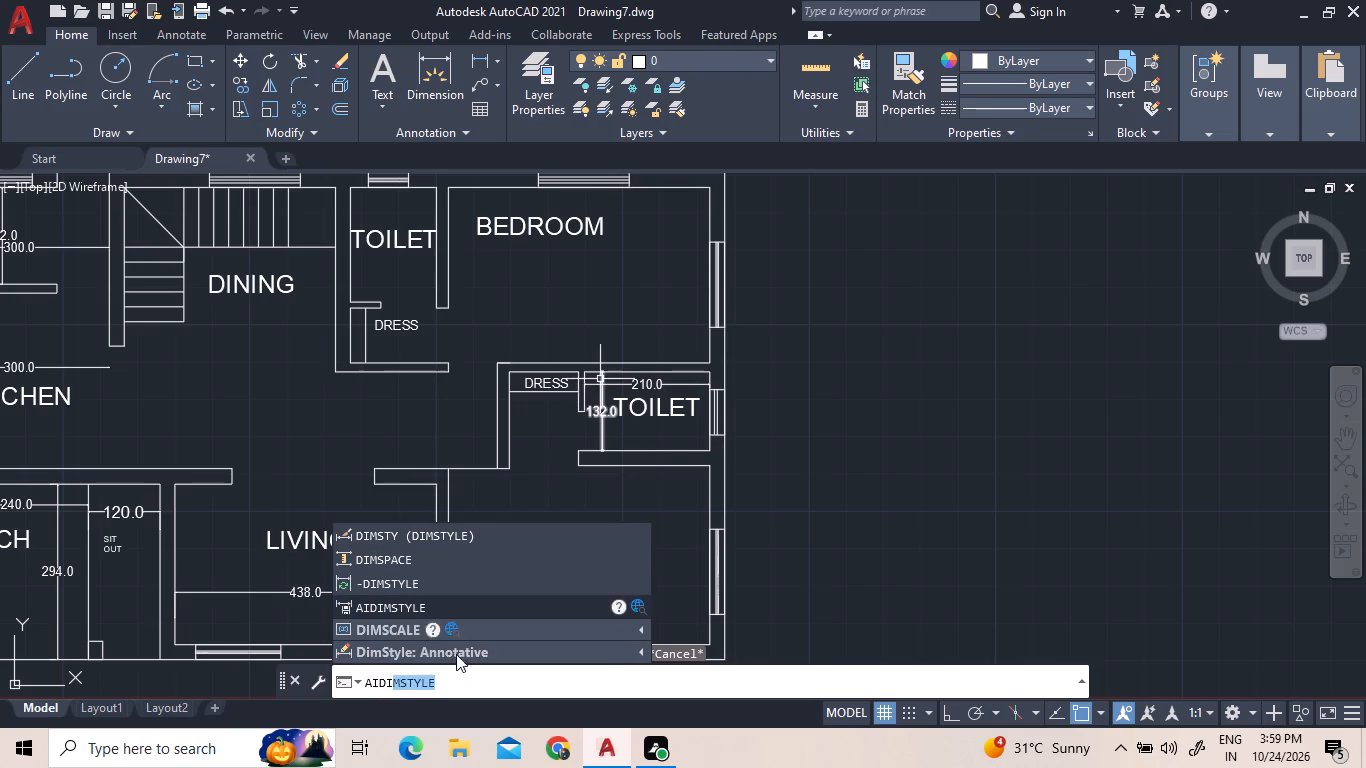
{"action": "left_click", "coordinate": [436, 538]}
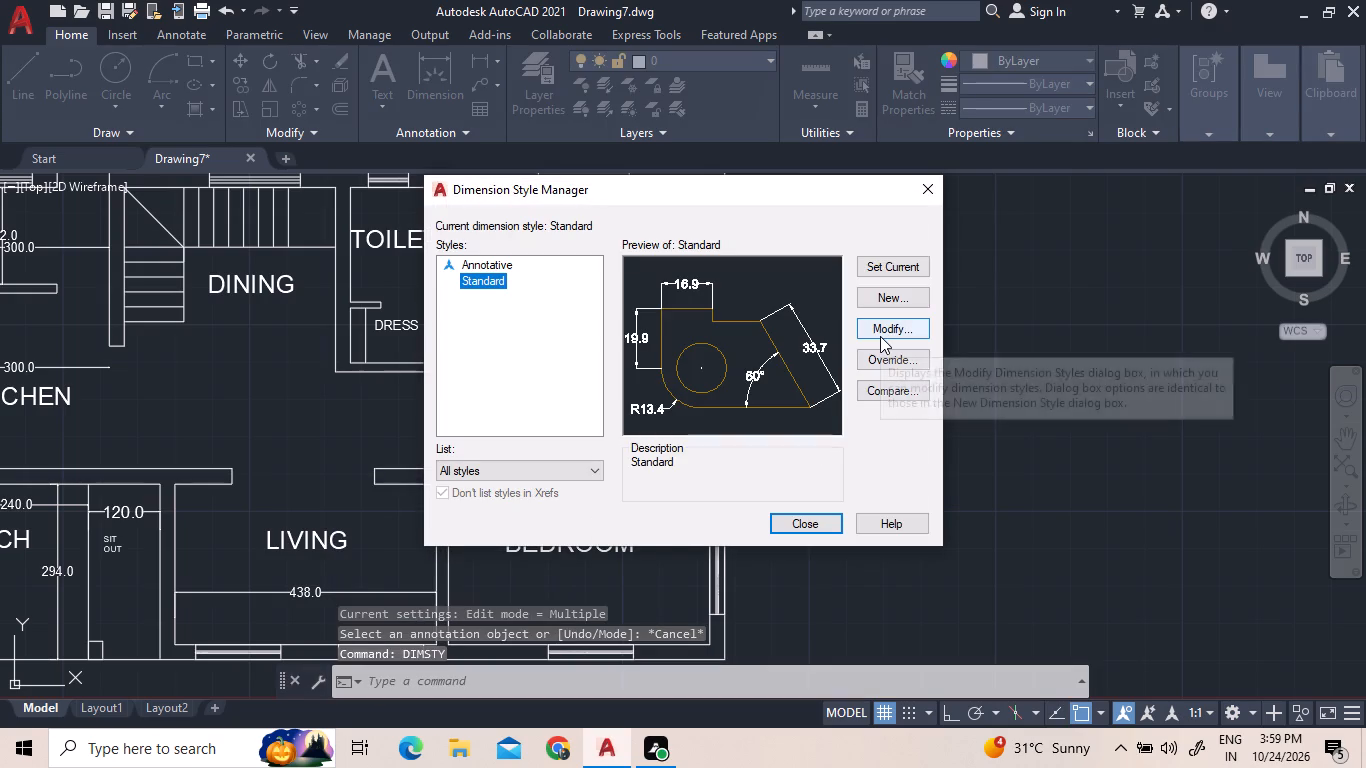
{"action": "left_click", "coordinate": [880, 336]}
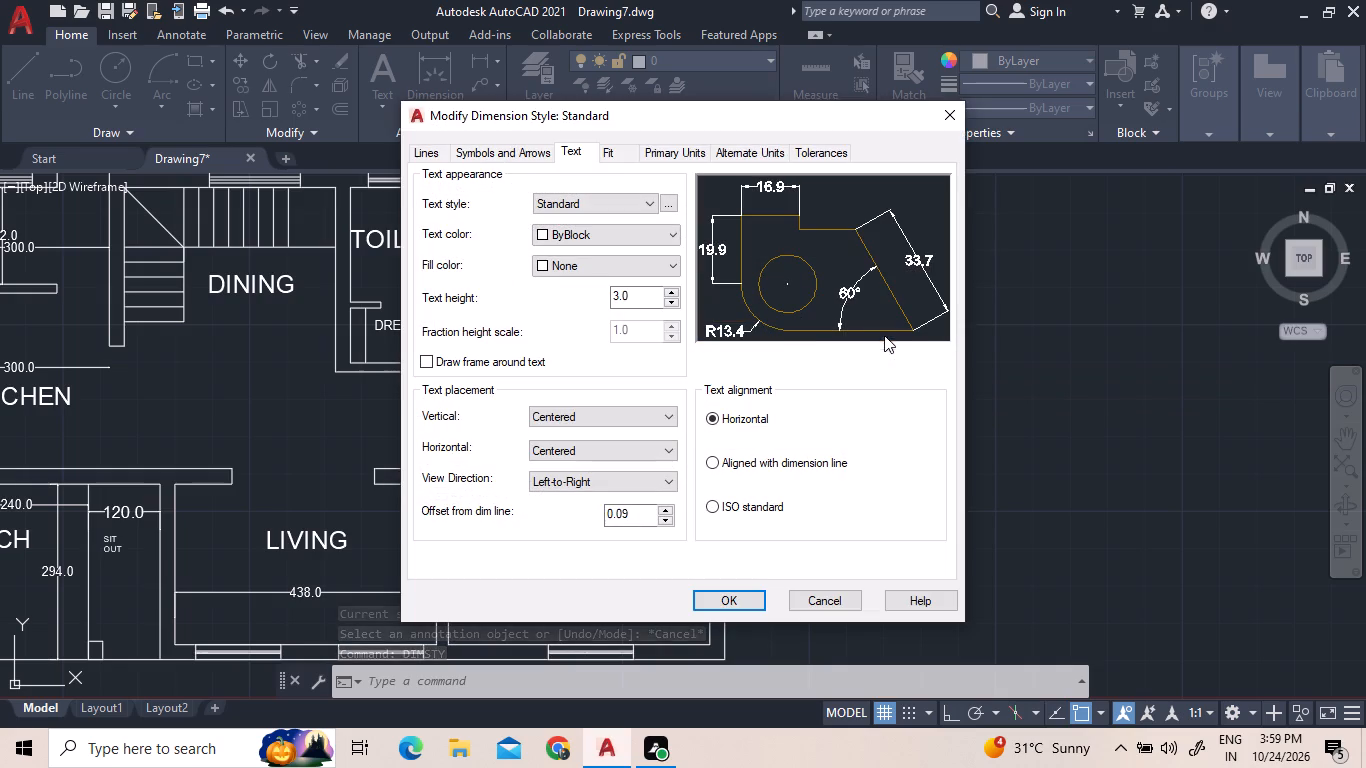
{"action": "left_click", "coordinate": [685, 149]}
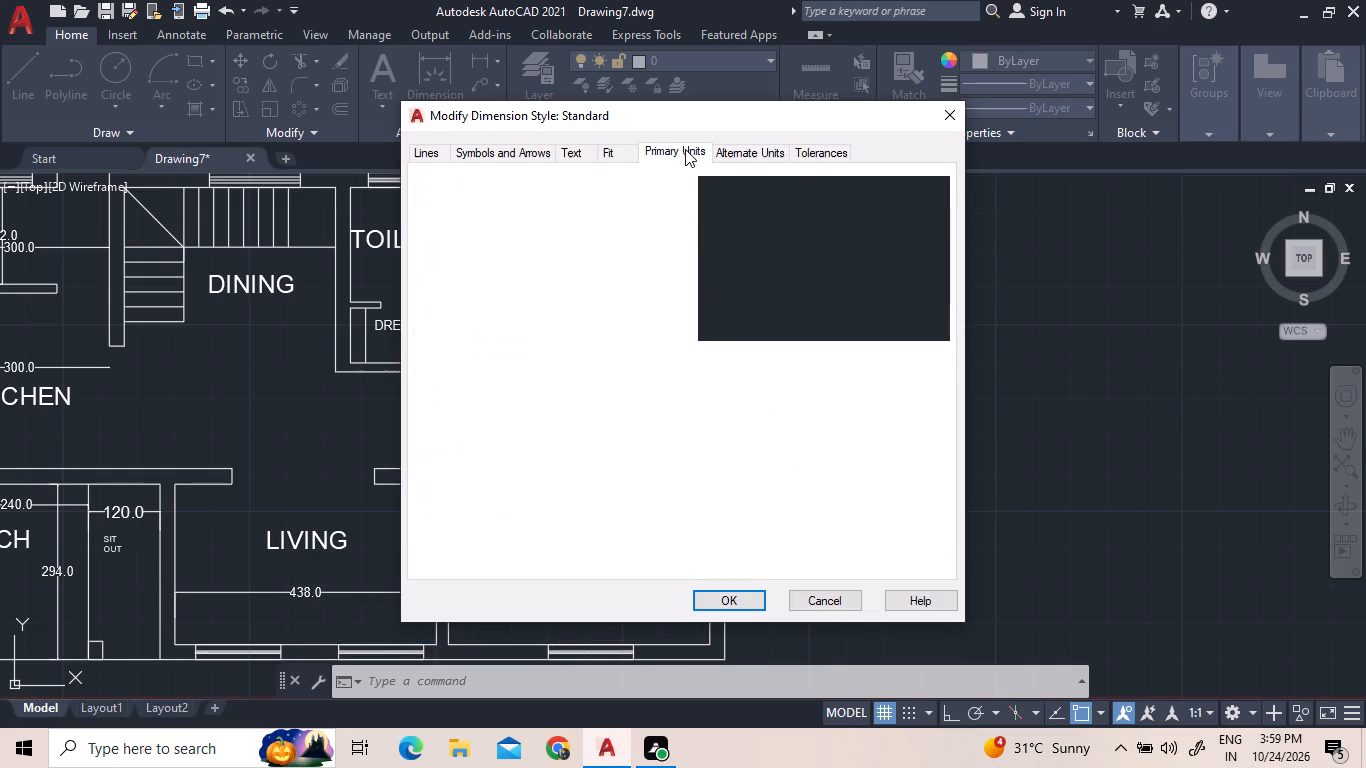
{"action": "left_click", "coordinate": [628, 226]}
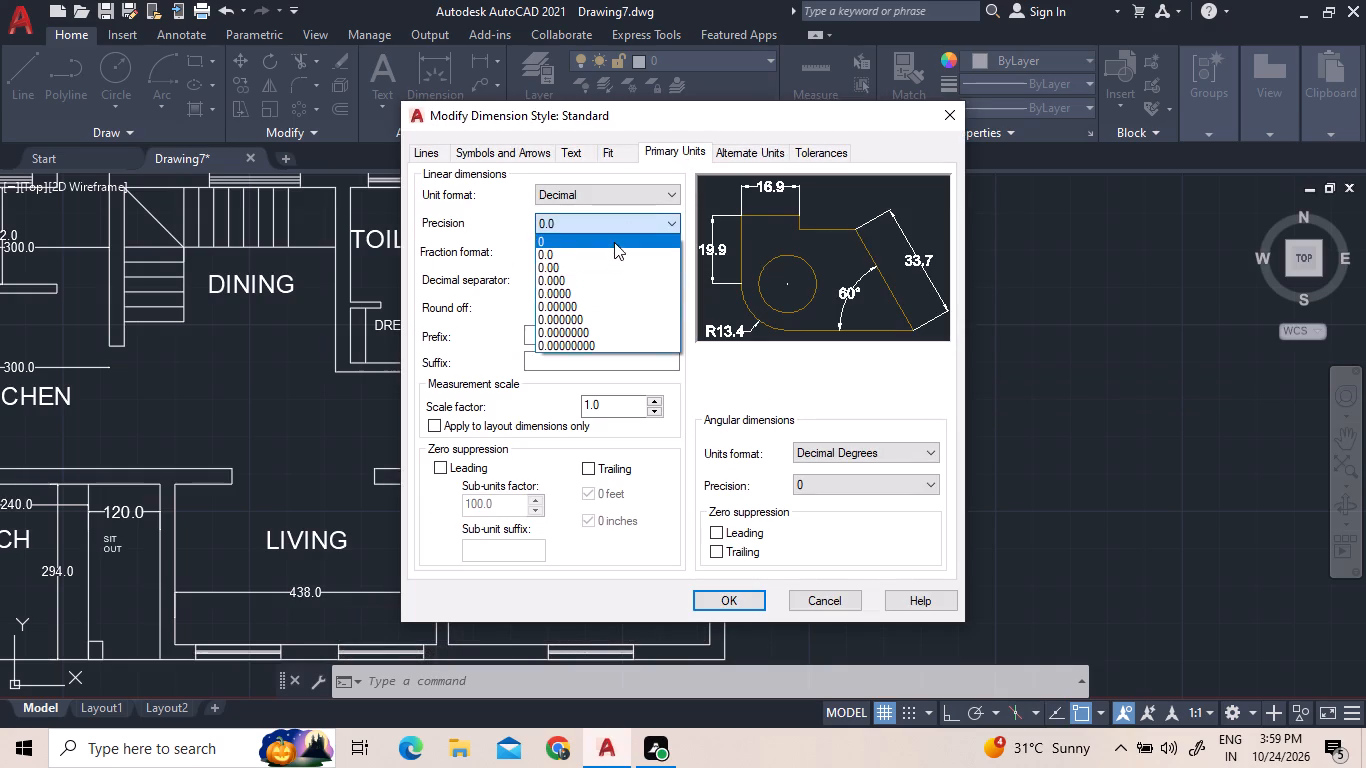
{"action": "left_click", "coordinate": [611, 244]}
{"action": "left_click", "coordinate": [748, 599]}
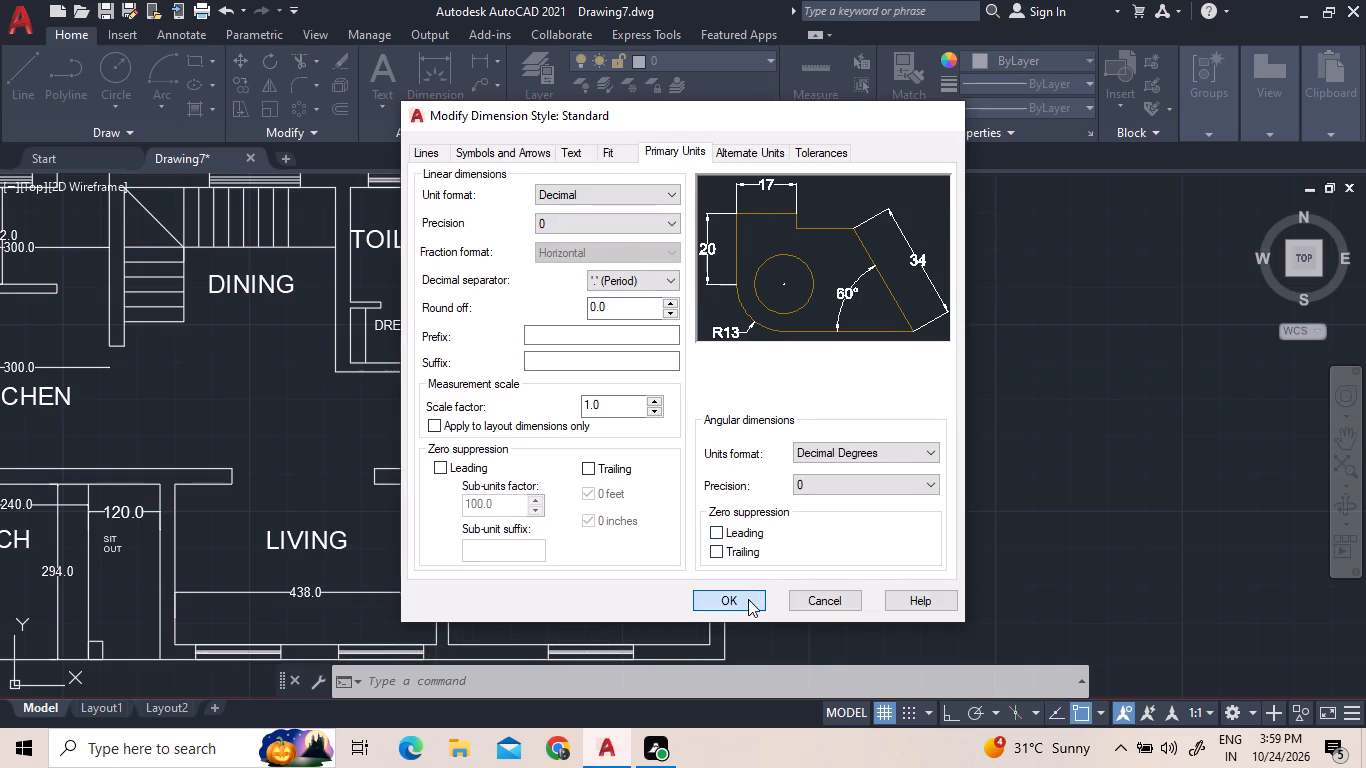
{"action": "left_click", "coordinate": [798, 536]}
{"action": "left_click", "coordinate": [802, 527]}
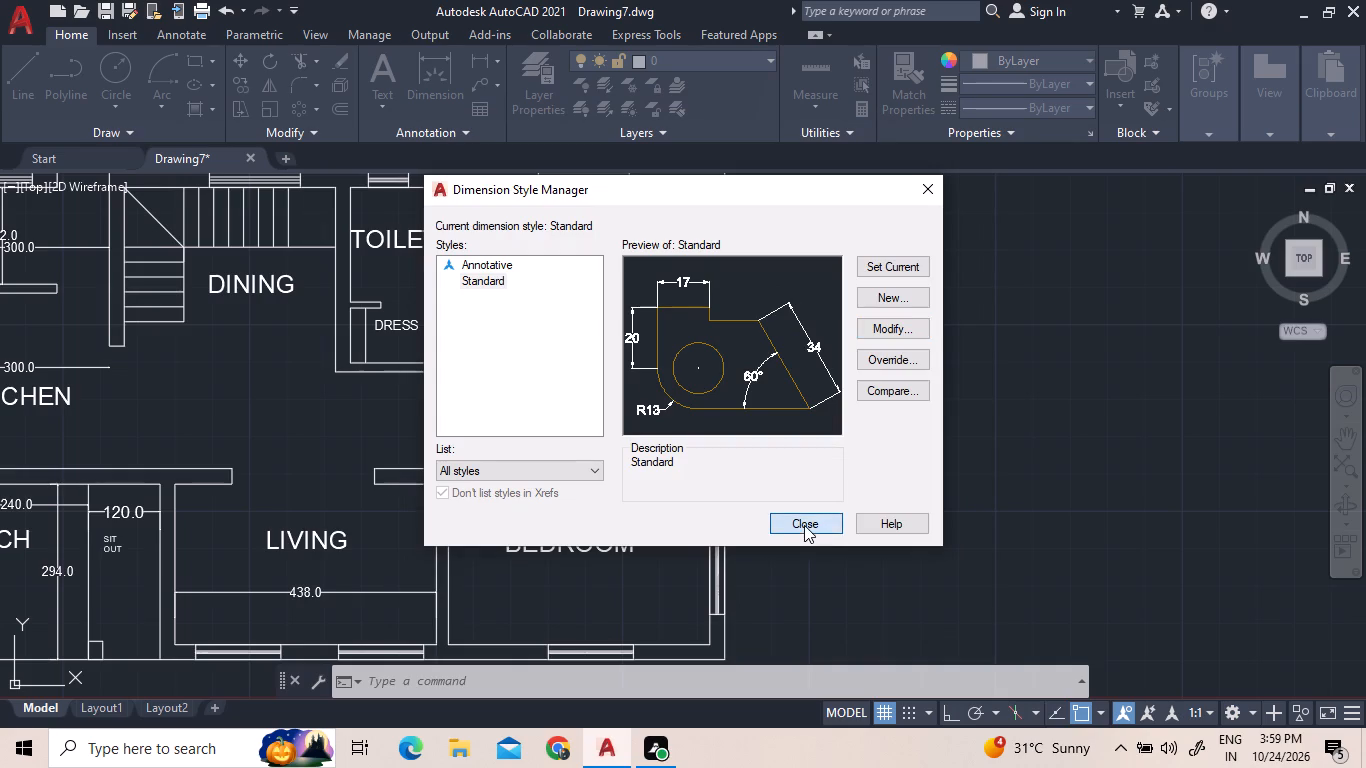
Place a multiline text W above the window of the W/A room, with text height 3.
{"action": "scroll", "coordinate": [821, 377], "scroll_direction": "down", "scroll_amount": 1}
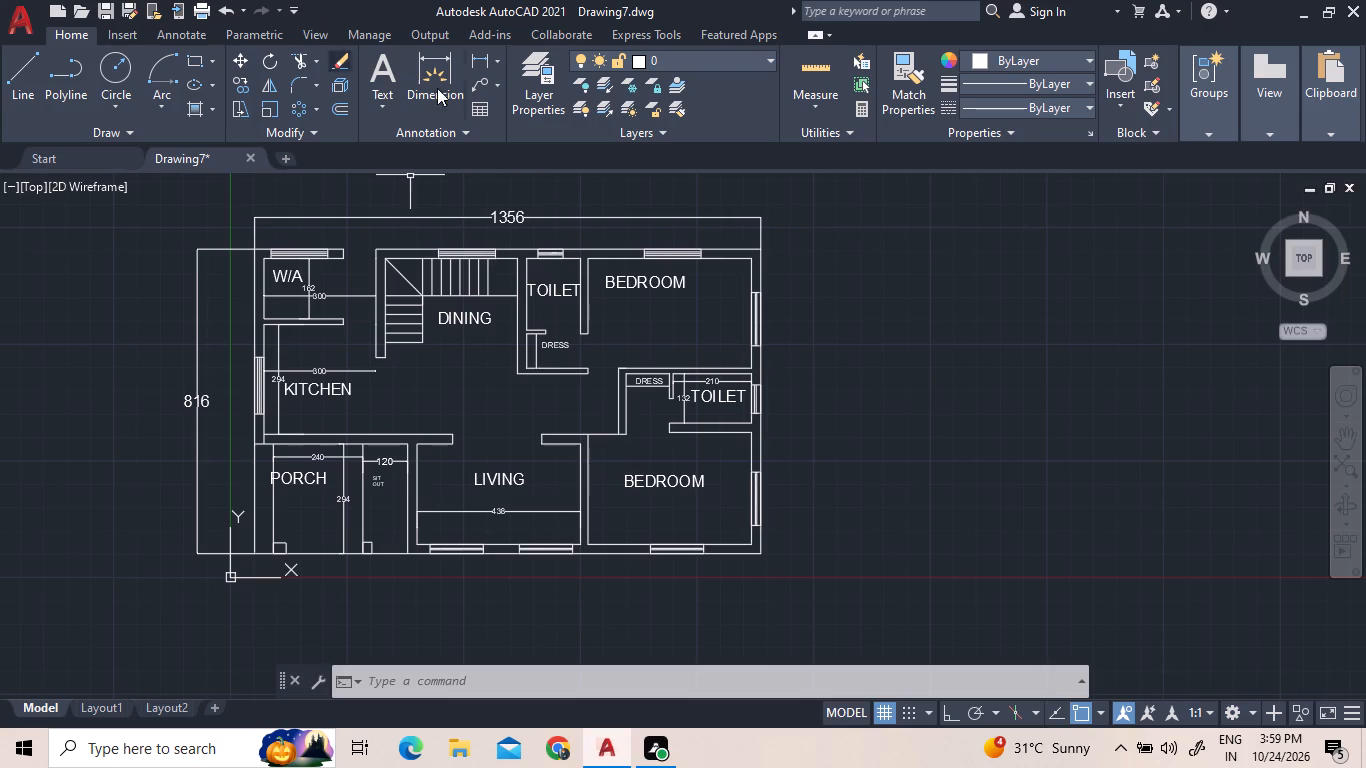
{"action": "left_click", "coordinate": [385, 63]}
{"action": "scroll", "coordinate": [317, 239], "scroll_direction": "up", "scroll_amount": 2}
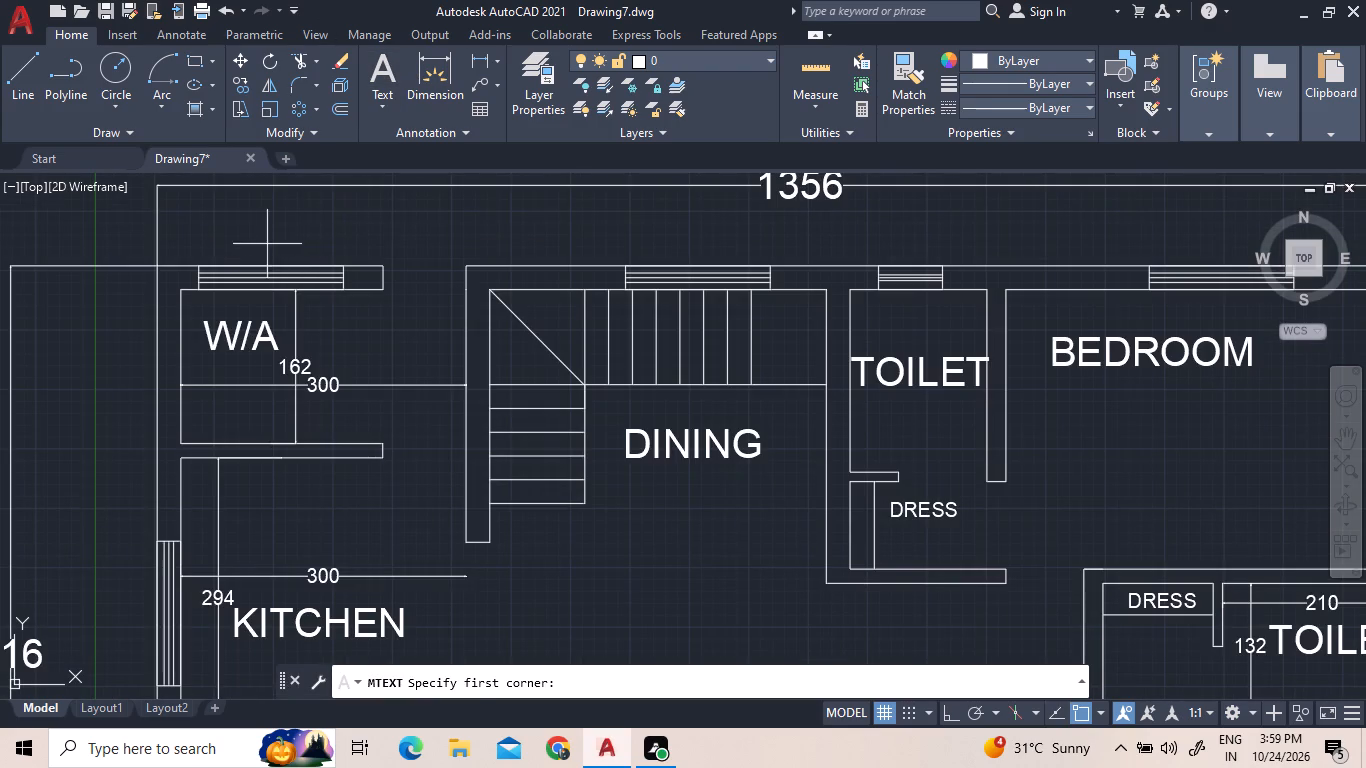
{"action": "left_click", "coordinate": [236, 241]}
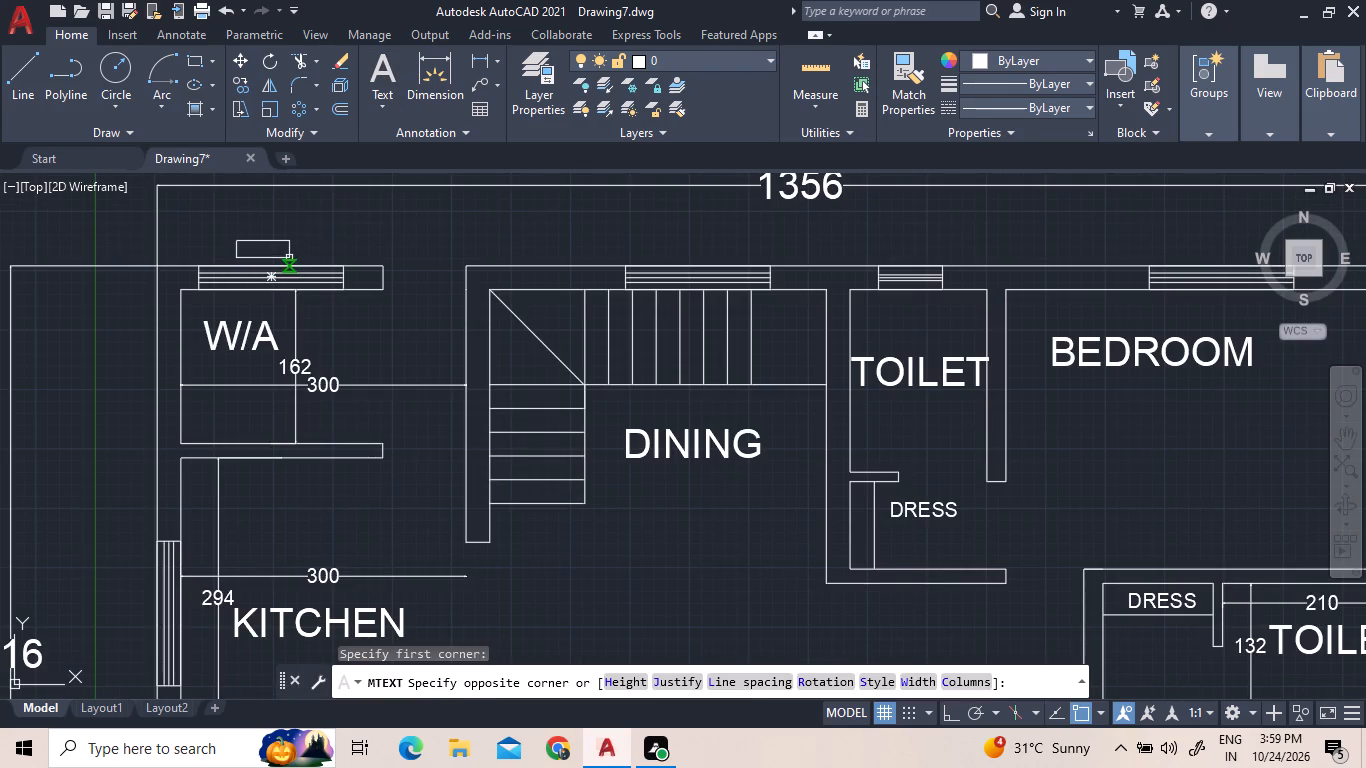
{"action": "left_click", "coordinate": [289, 257]}
{"action": "key", "text": "w"}
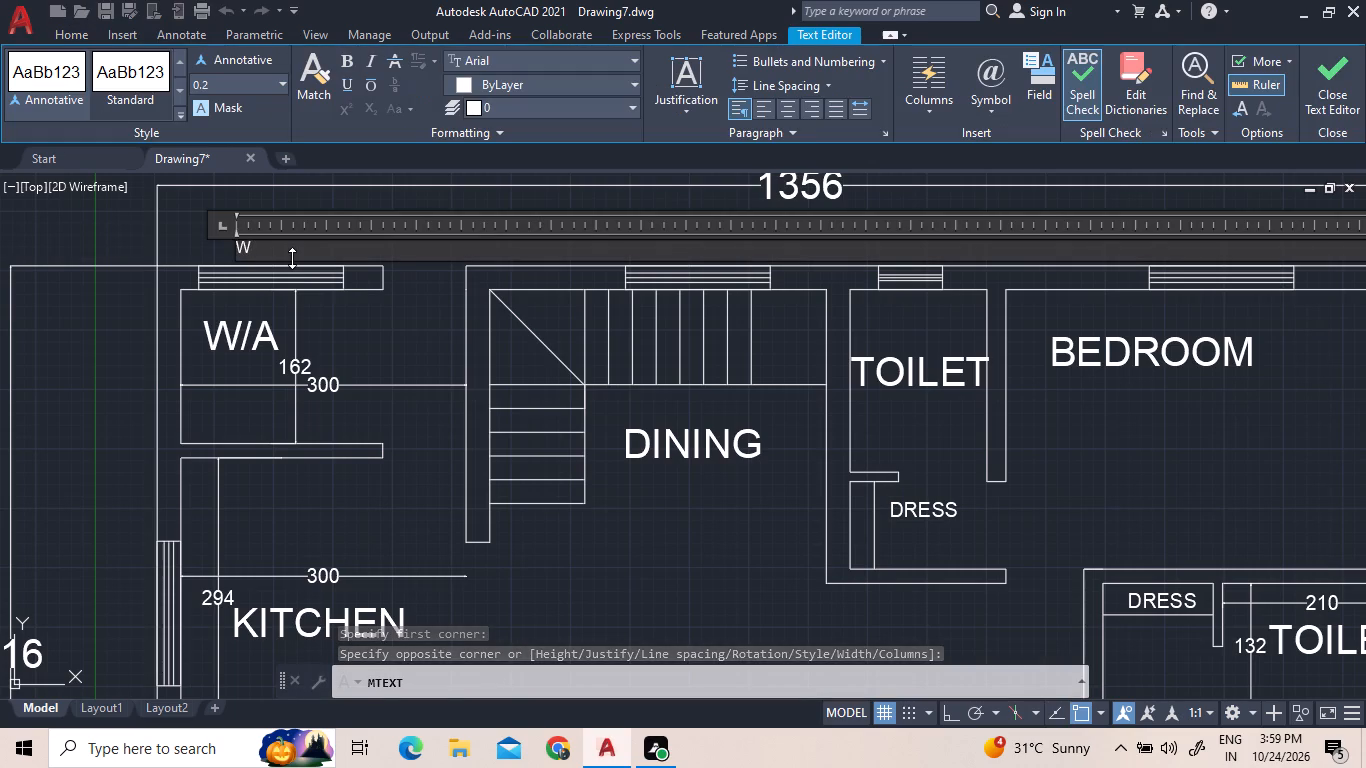
{"action": "double_click", "coordinate": [271, 240]}
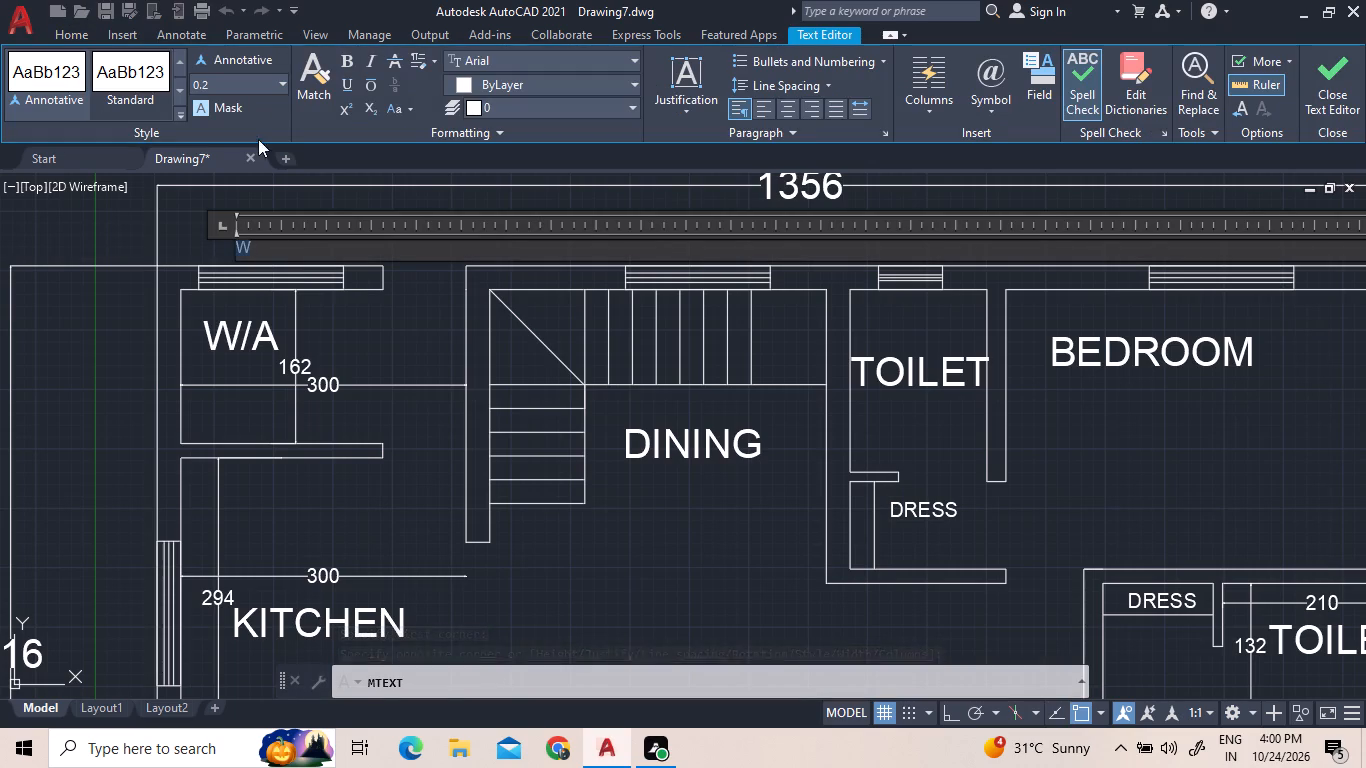
{"action": "left_click", "coordinate": [287, 83]}
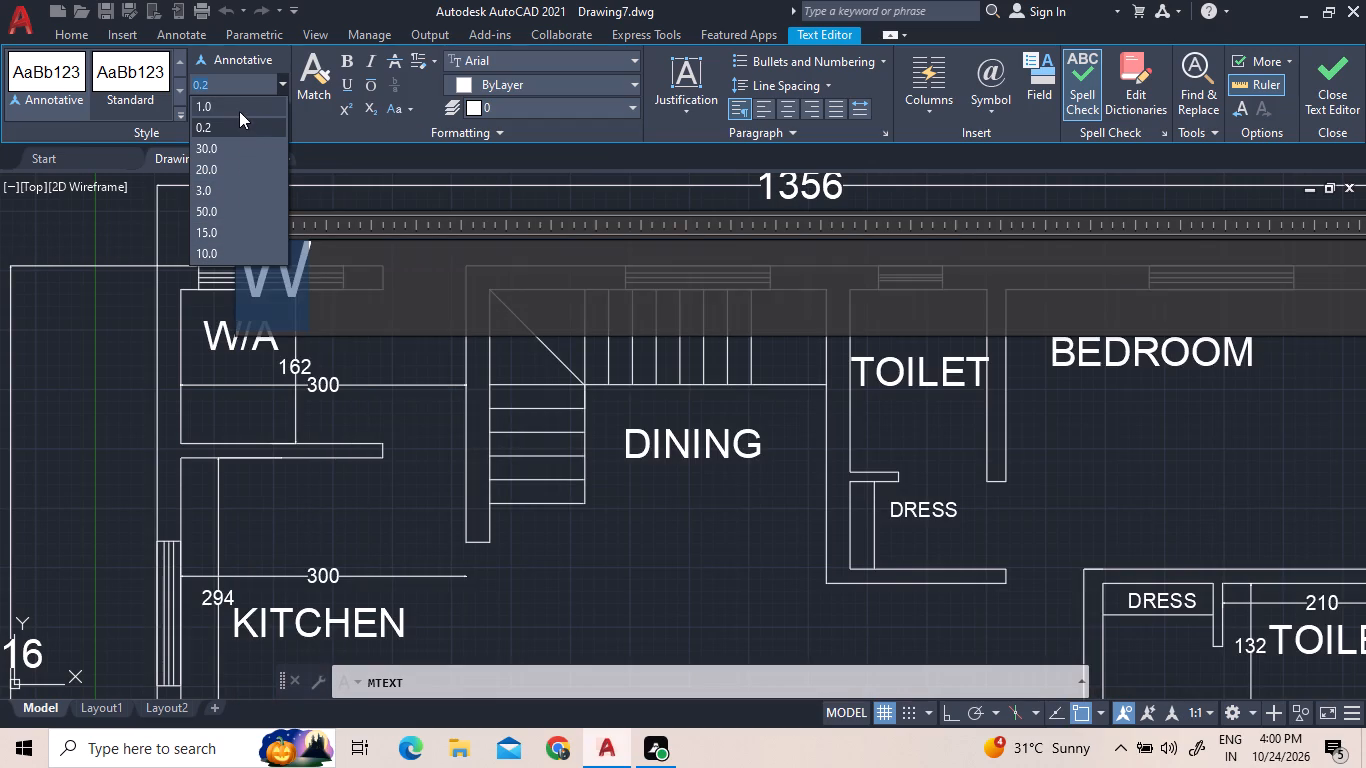
{"action": "left_click", "coordinate": [239, 199]}
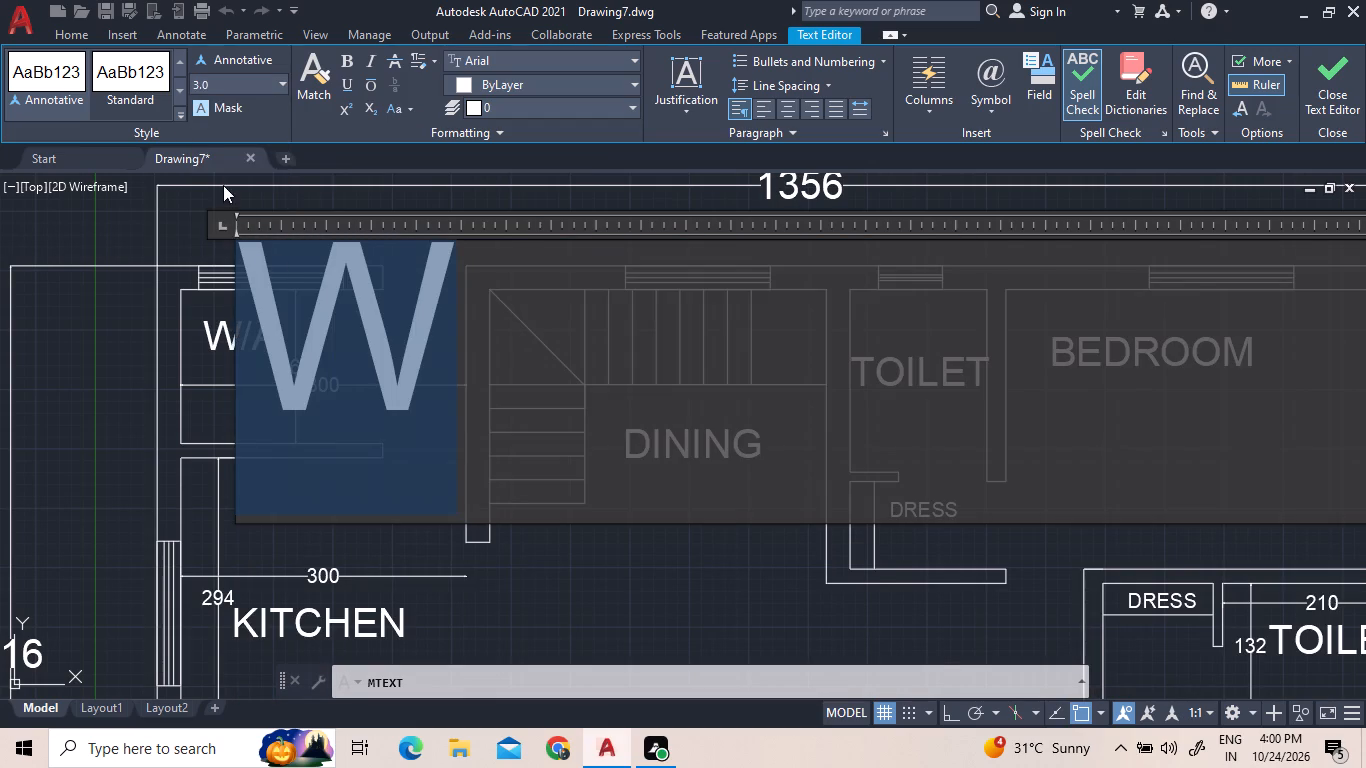
{"action": "left_click", "coordinate": [225, 184]}
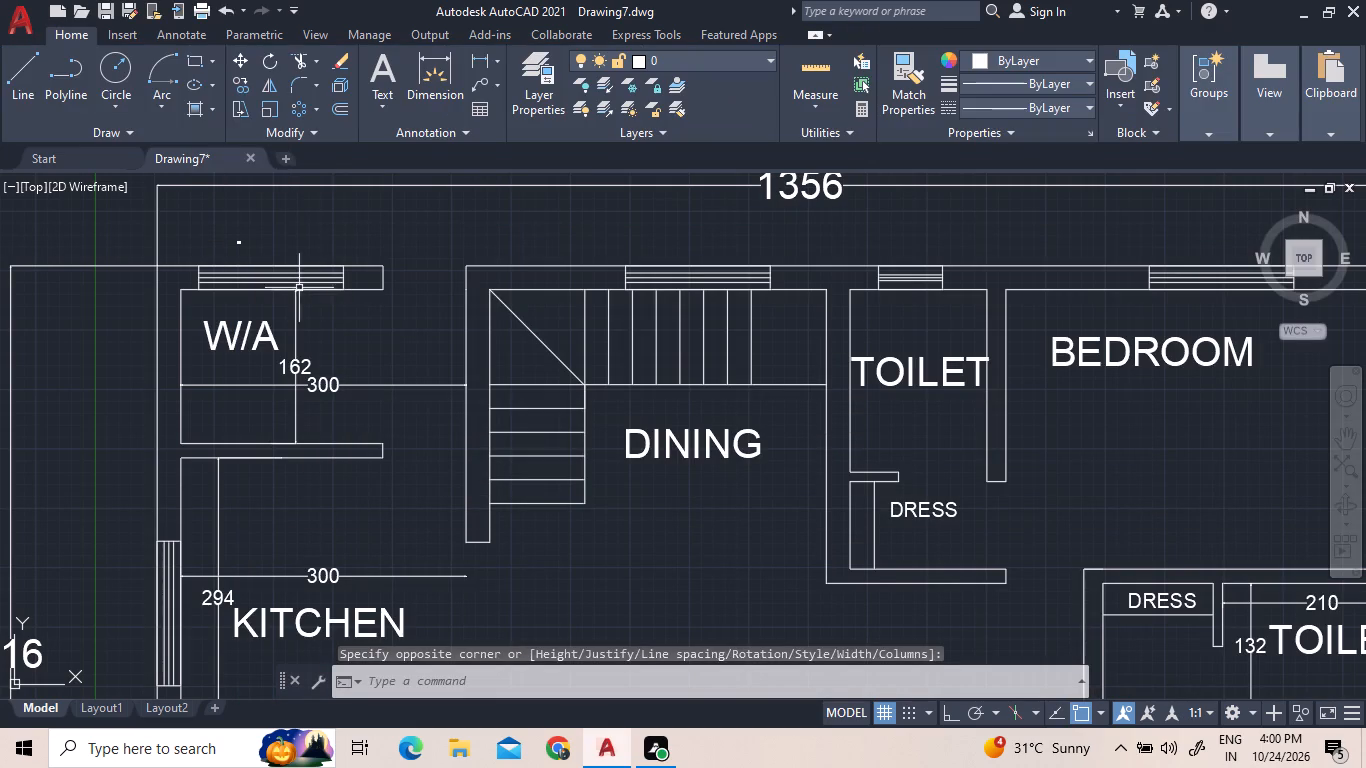
Set the text height of the W window label to 10.
{"action": "double_click", "coordinate": [238, 243]}
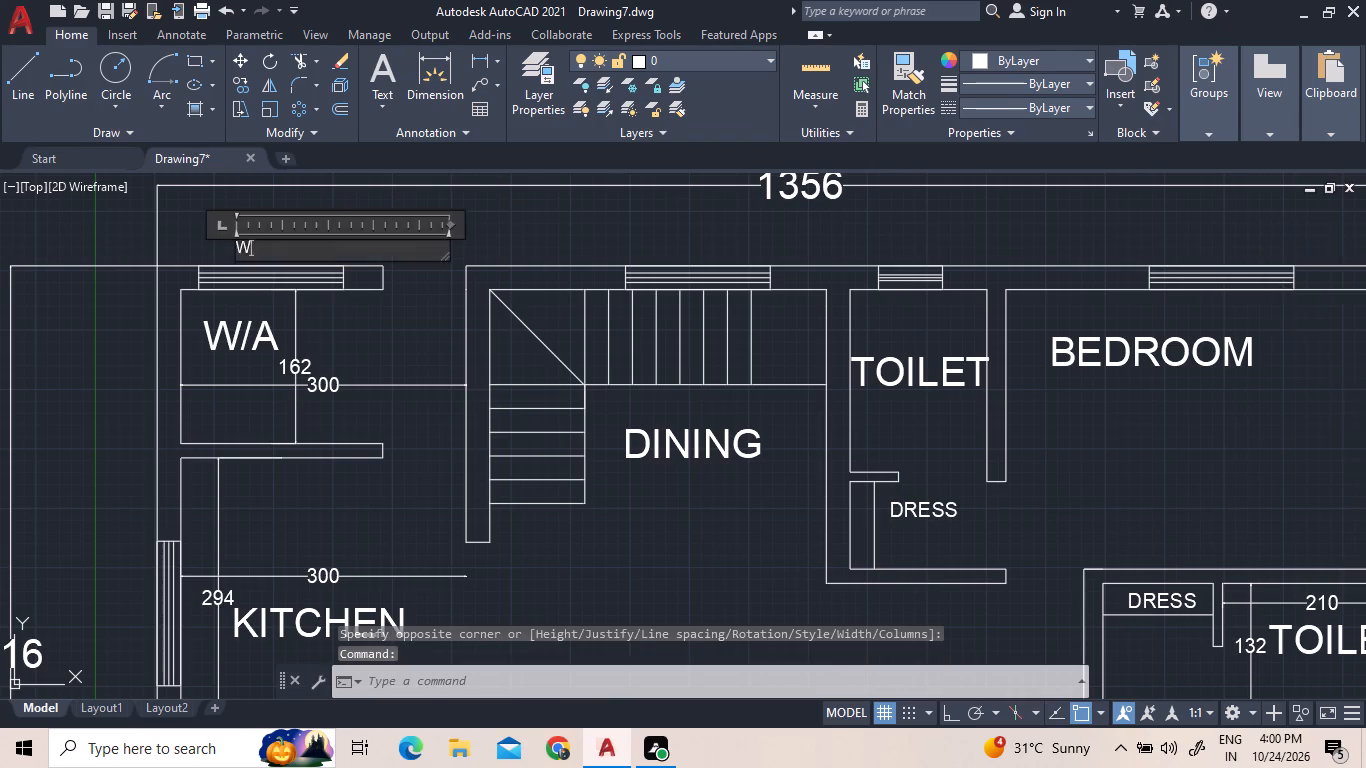
{"action": "scroll", "coordinate": [239, 242], "scroll_direction": "up", "scroll_amount": 3}
{"action": "double_click", "coordinate": [297, 256]}
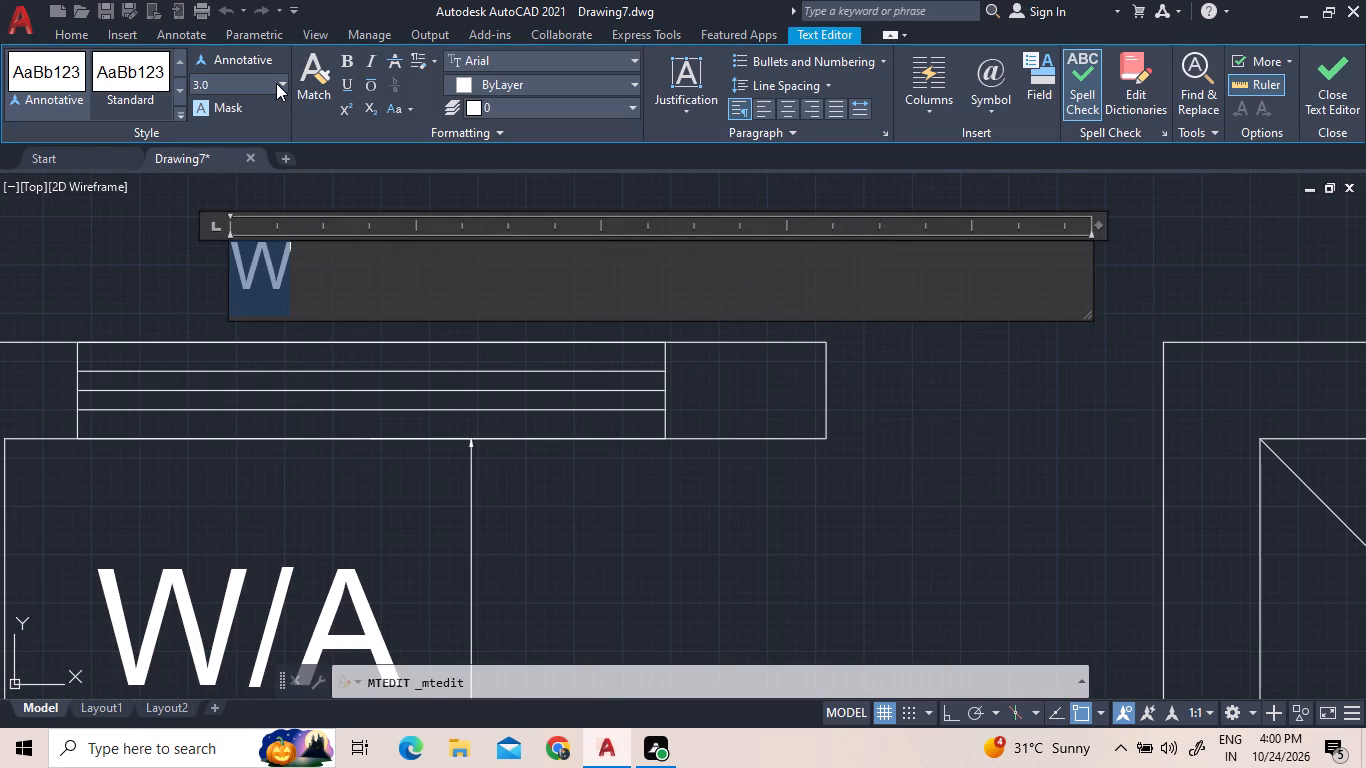
{"action": "left_click", "coordinate": [285, 81]}
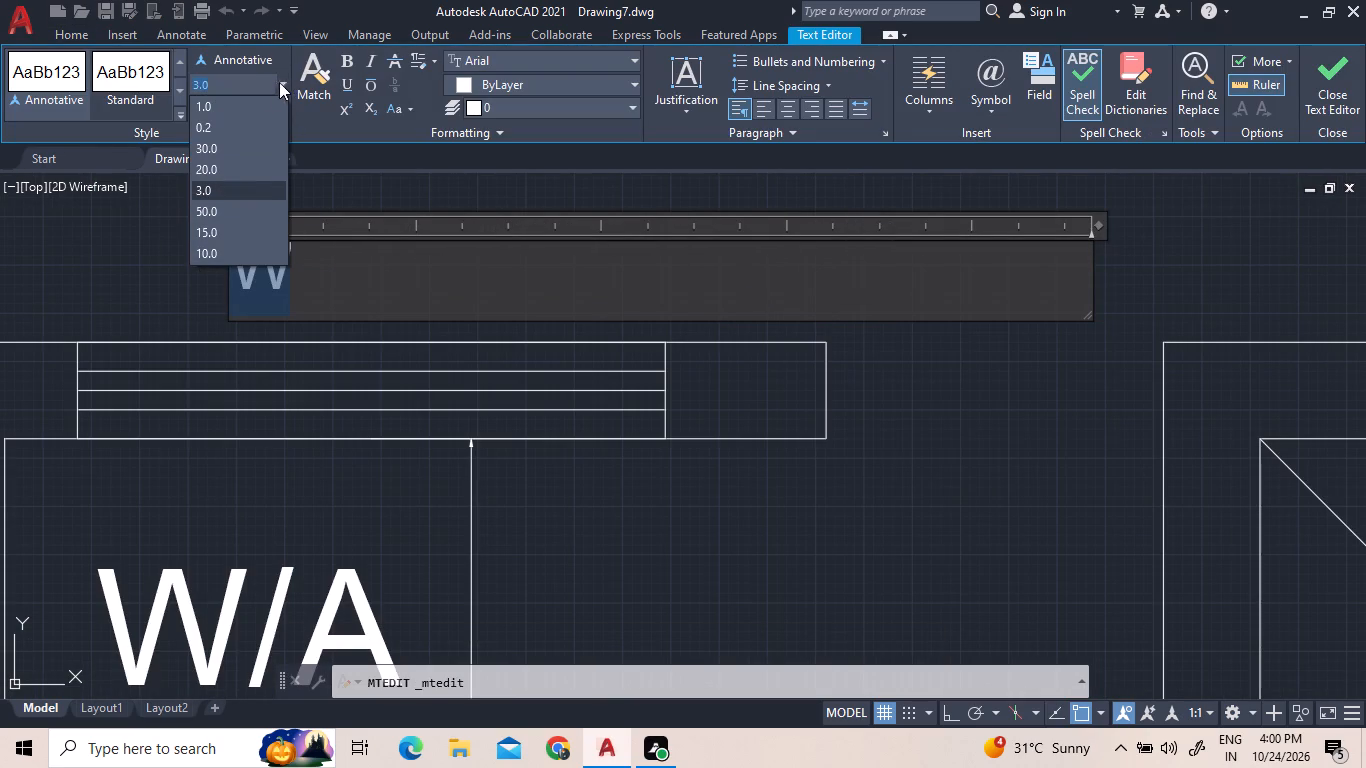
{"action": "left_click", "coordinate": [237, 249]}
{"action": "left_click", "coordinate": [202, 302]}
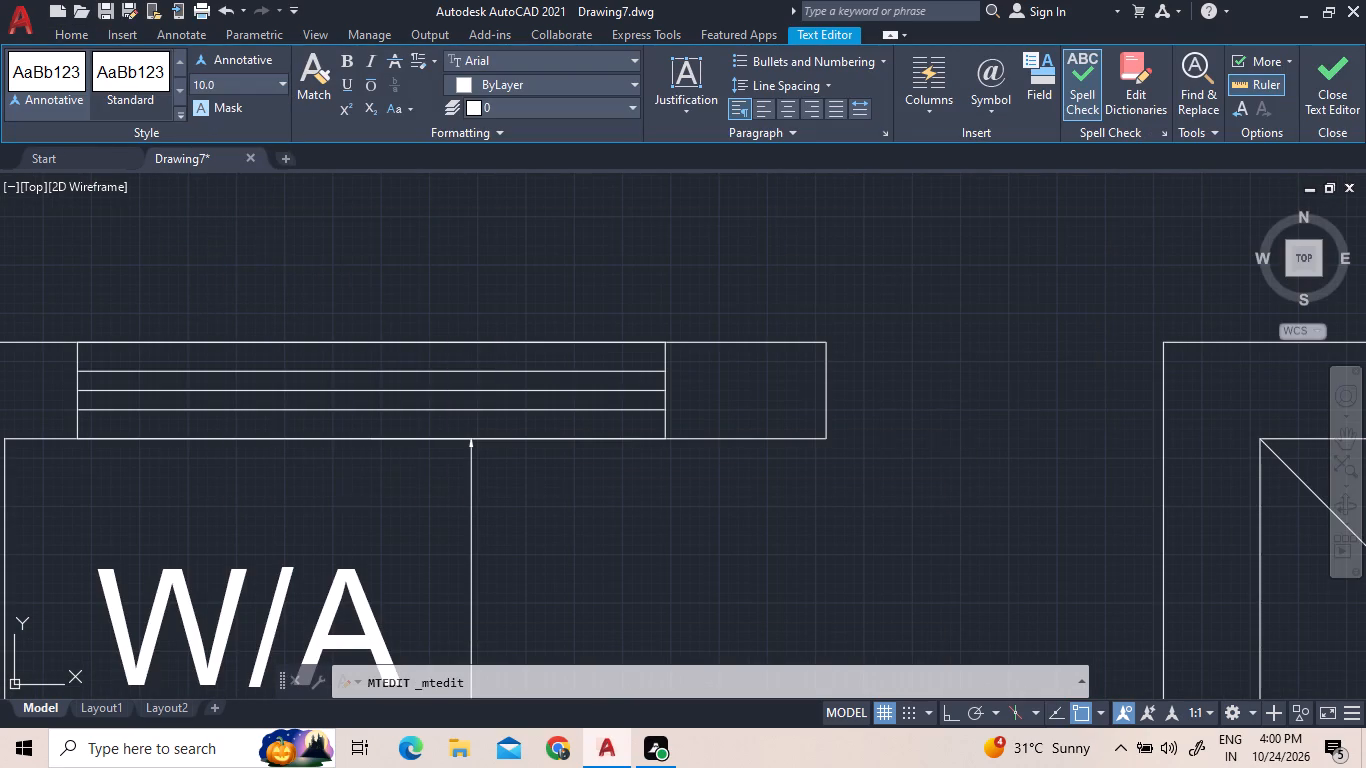
Copy the W label above the dining room's window and above the upper bedroom's top wall window.
{"action": "scroll", "coordinate": [257, 299], "scroll_direction": "down", "scroll_amount": 5}
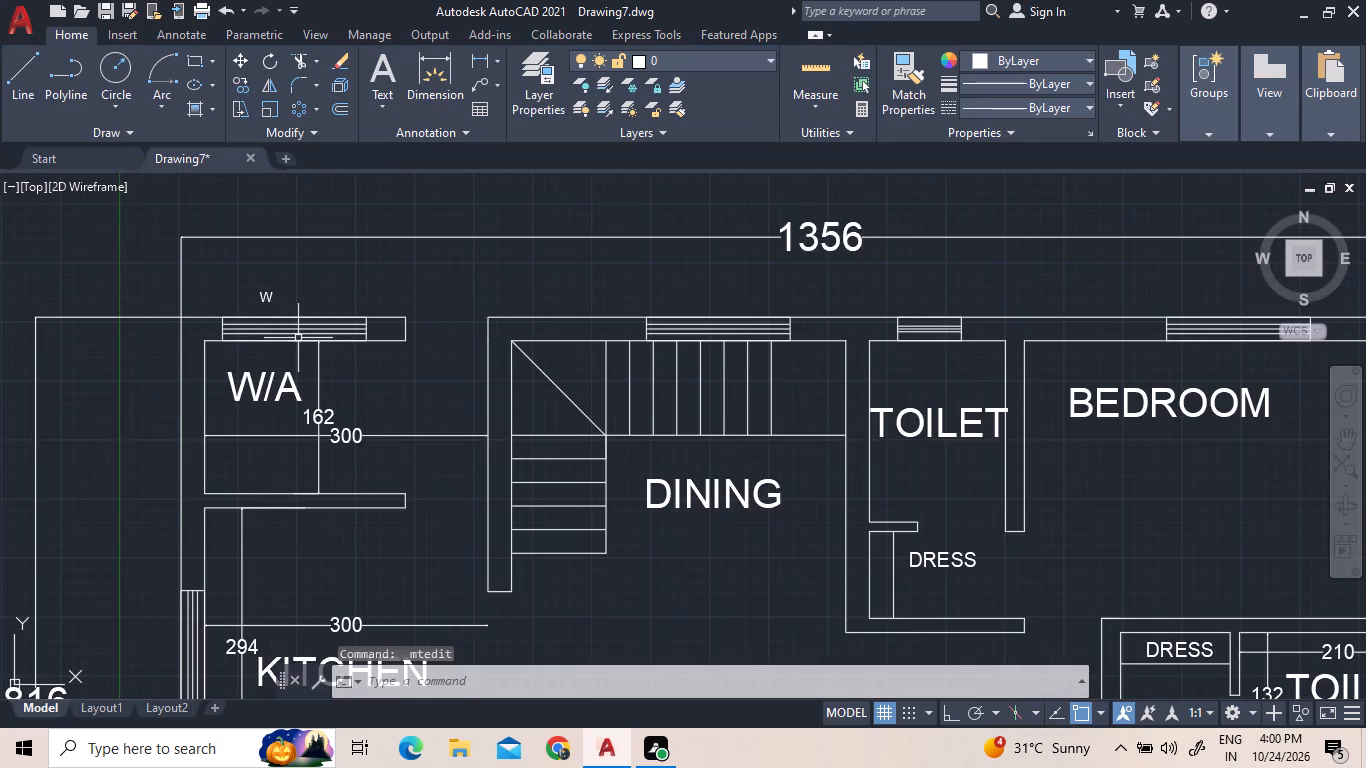
{"action": "left_click", "coordinate": [266, 296]}
{"action": "right_click", "coordinate": [266, 296]}
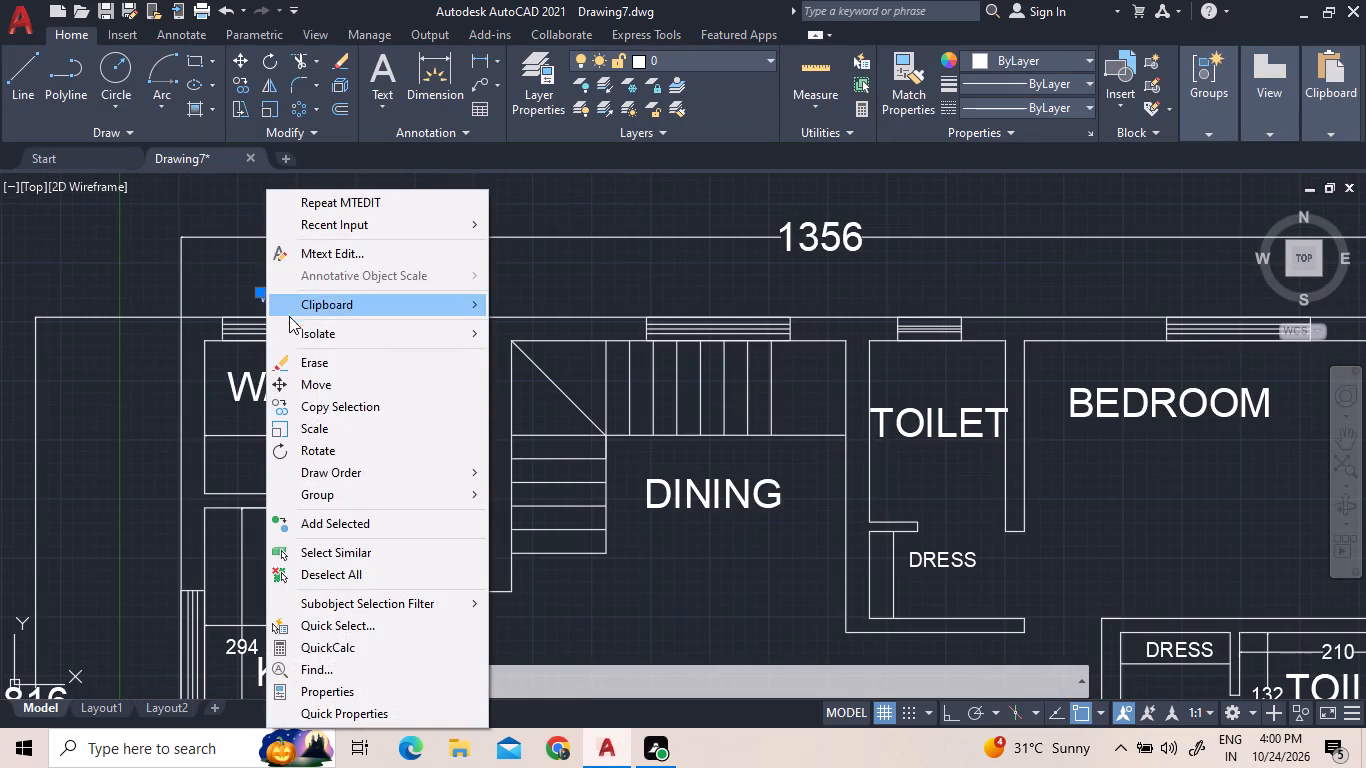
{"action": "left_click", "coordinate": [306, 408]}
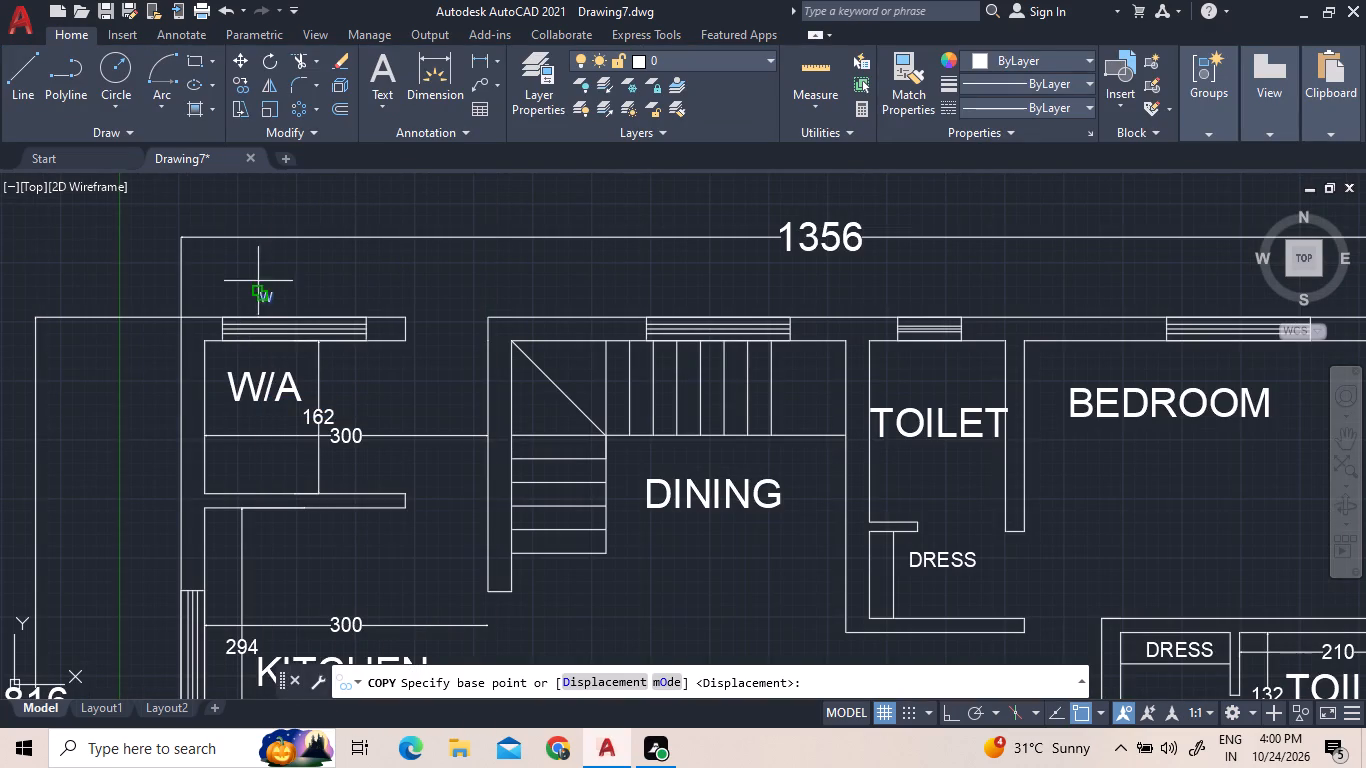
{"action": "left_click", "coordinate": [268, 296]}
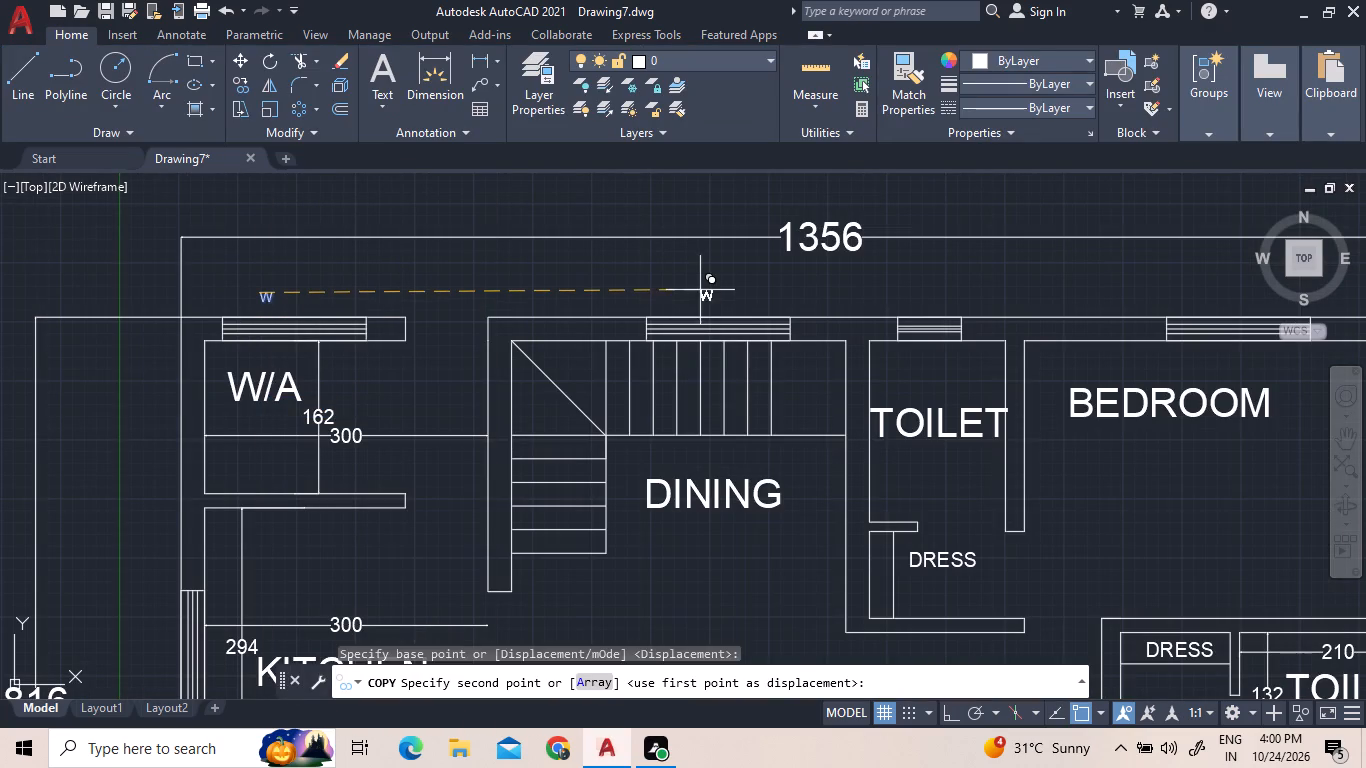
{"action": "left_click", "coordinate": [704, 298]}
{"action": "scroll", "coordinate": [444, 417], "scroll_direction": "down", "scroll_amount": 2}
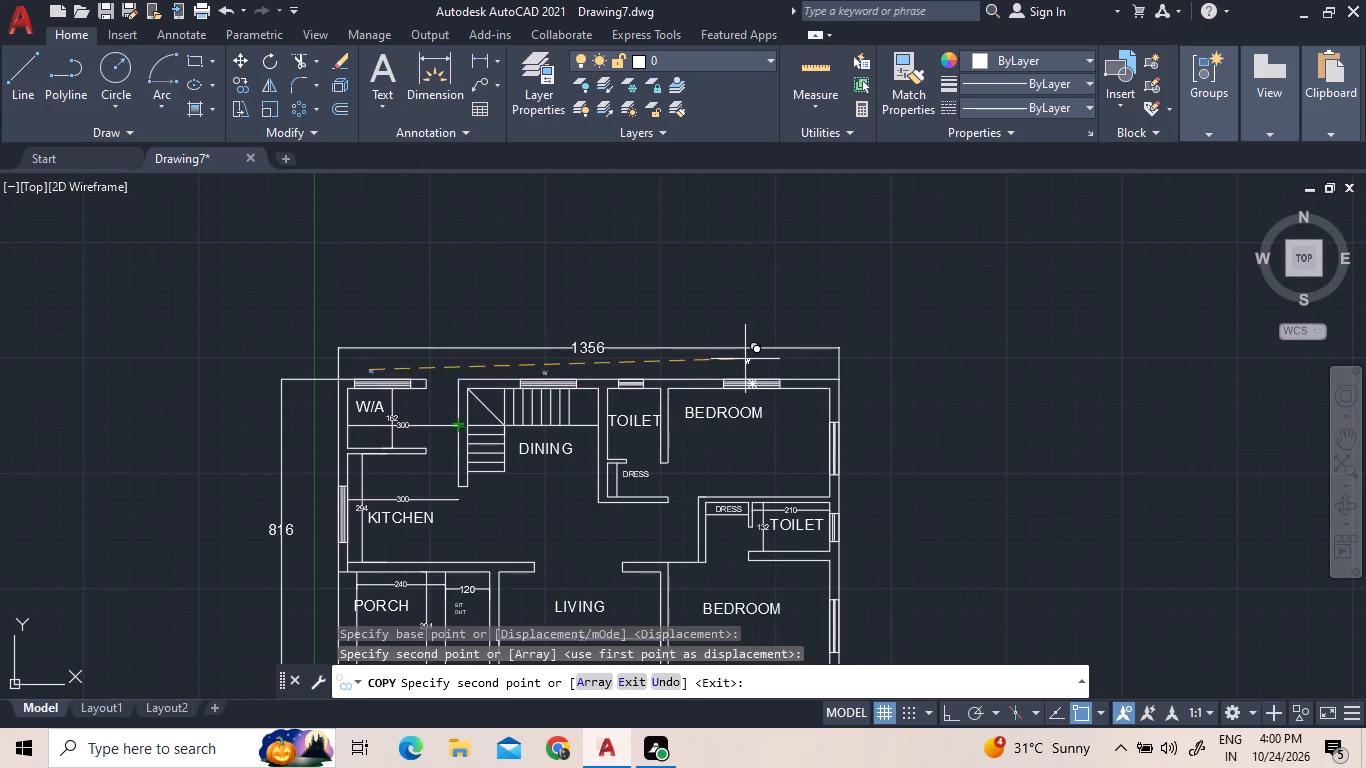
{"action": "scroll", "coordinate": [766, 375], "scroll_direction": "up", "scroll_amount": 4}
{"action": "left_click", "coordinate": [723, 365]}
Place further W copies outside the right-hand wall, beside the upper bedroom's window and the lower bedroom's window.
{"action": "scroll", "coordinate": [612, 277], "scroll_direction": "down", "scroll_amount": 3}
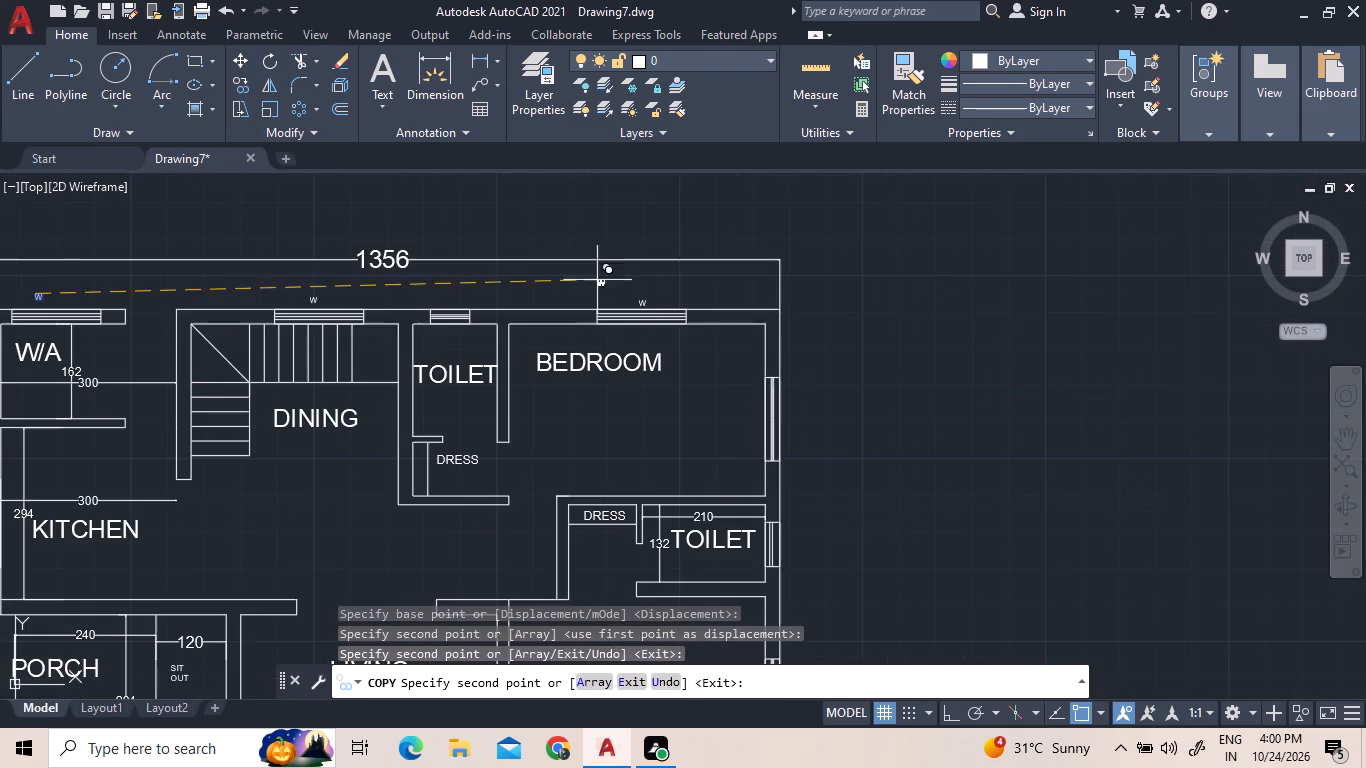
{"action": "scroll", "coordinate": [795, 429], "scroll_direction": "up", "scroll_amount": 3}
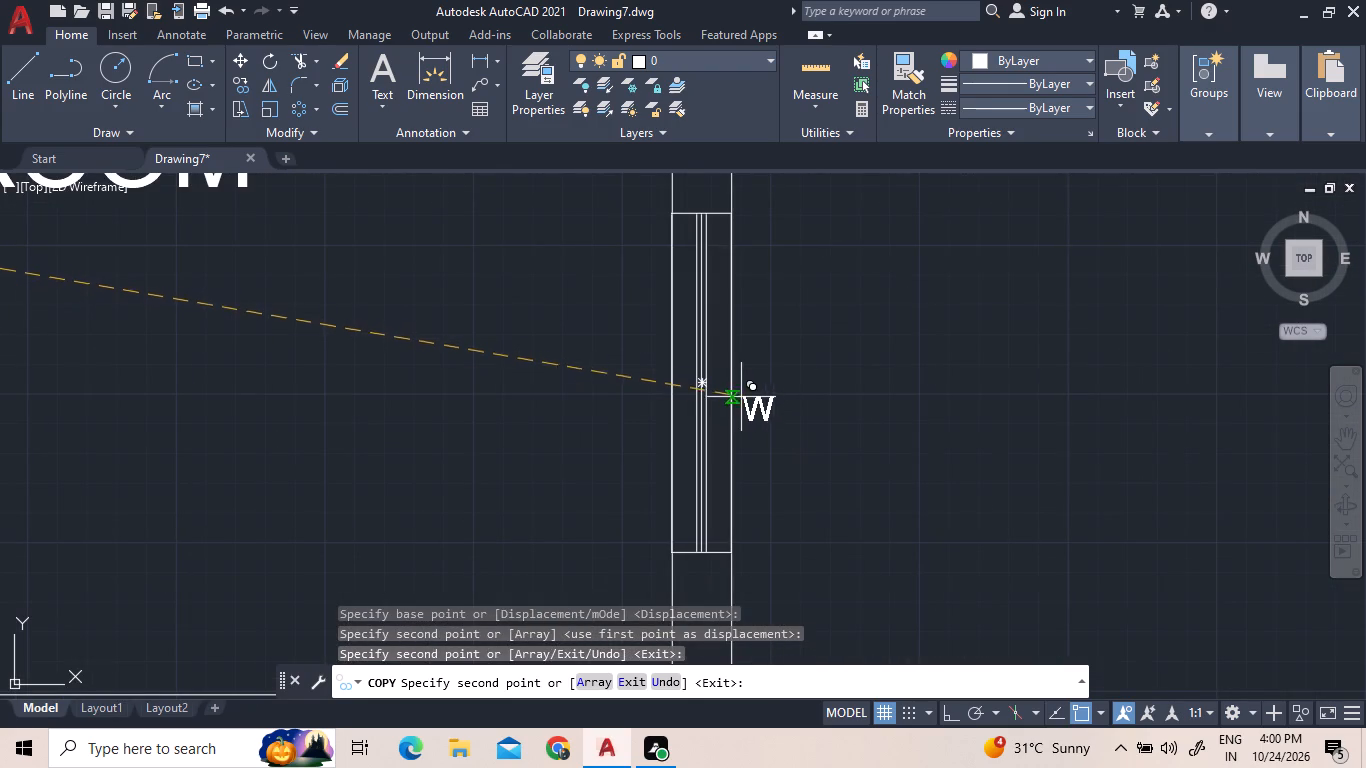
{"action": "left_click", "coordinate": [739, 398]}
{"action": "scroll", "coordinate": [774, 289], "scroll_direction": "down", "scroll_amount": 3}
{"action": "scroll", "coordinate": [791, 523], "scroll_direction": "down", "scroll_amount": 3}
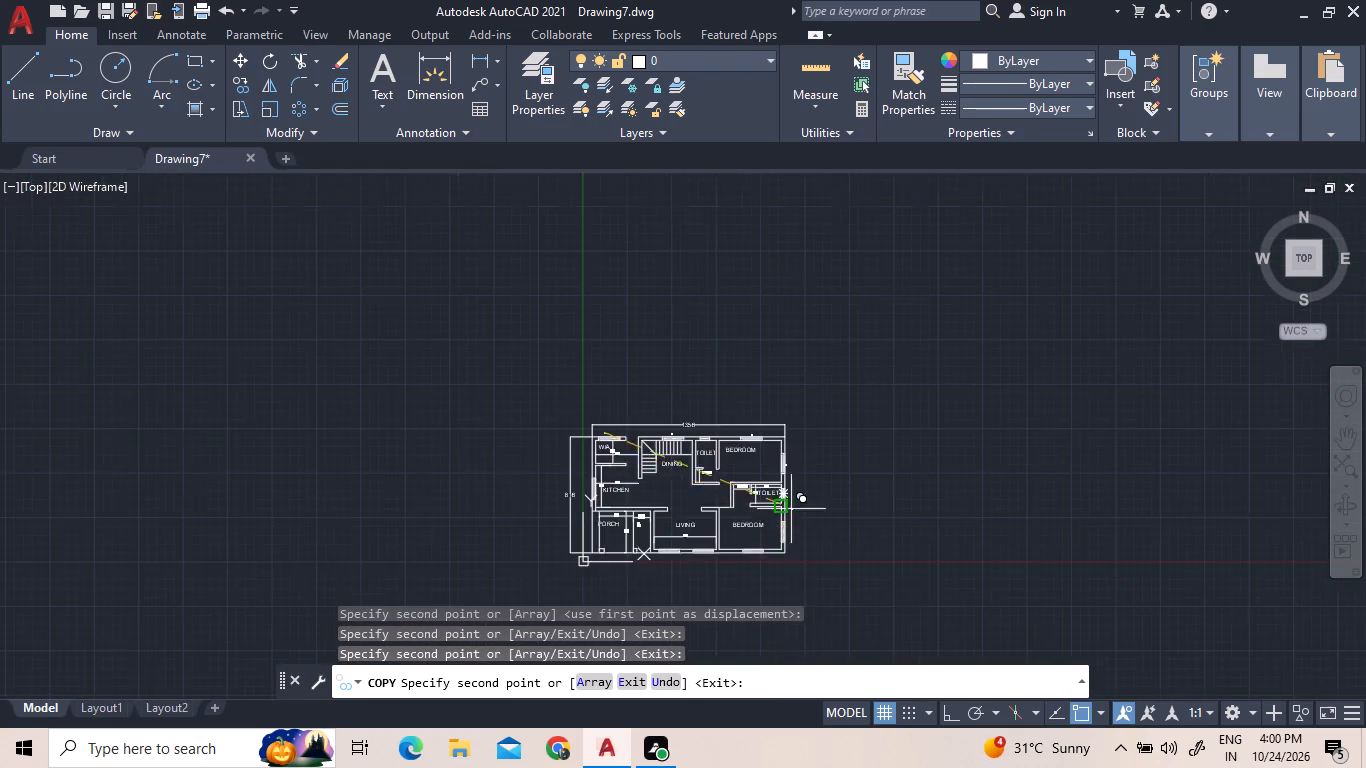
{"action": "scroll", "coordinate": [791, 542], "scroll_direction": "up", "scroll_amount": 4}
{"action": "left_click", "coordinate": [764, 494]}
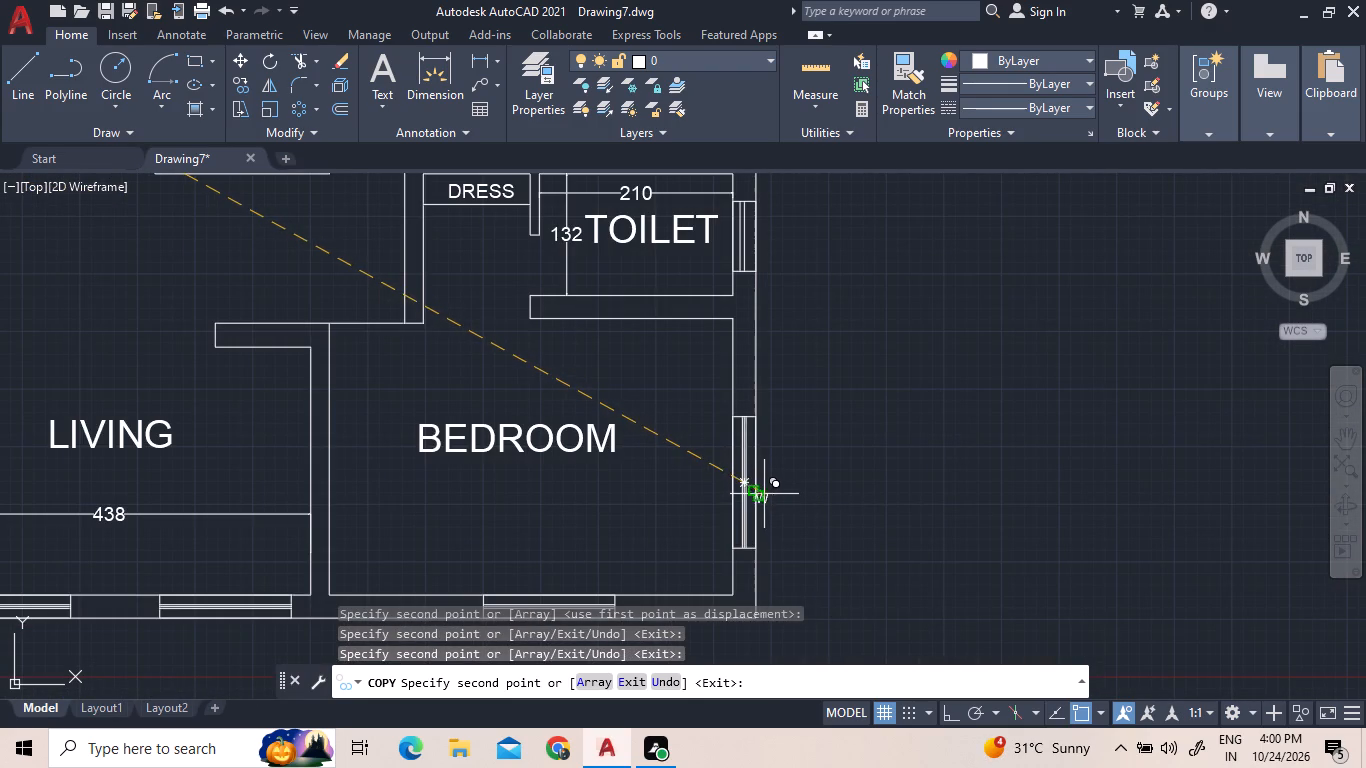
Place W copies below the two windows in the living room's bottom wall.
{"action": "scroll", "coordinate": [854, 352], "scroll_direction": "down", "scroll_amount": 3}
{"action": "scroll", "coordinate": [662, 455], "scroll_direction": "up", "scroll_amount": 3}
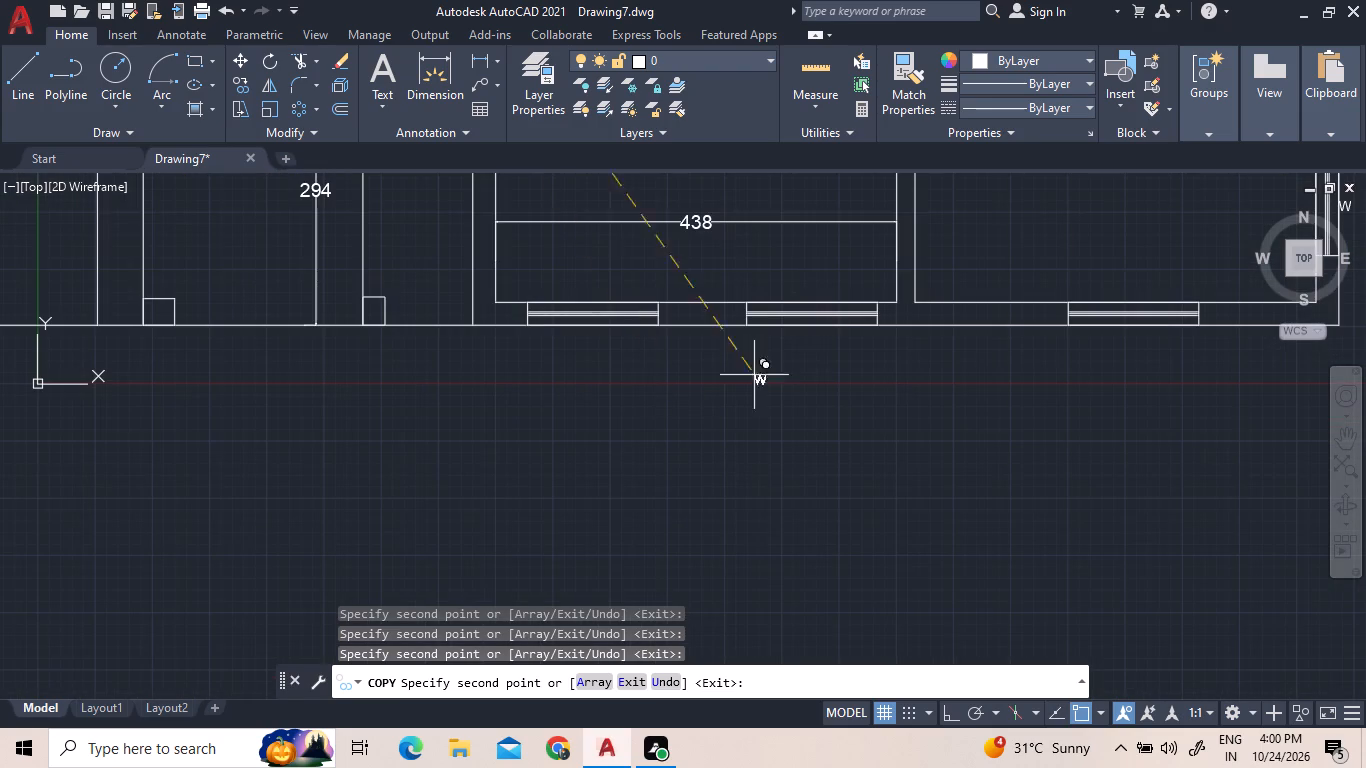
{"action": "left_click", "coordinate": [819, 341]}
{"action": "left_click", "coordinate": [582, 350]}
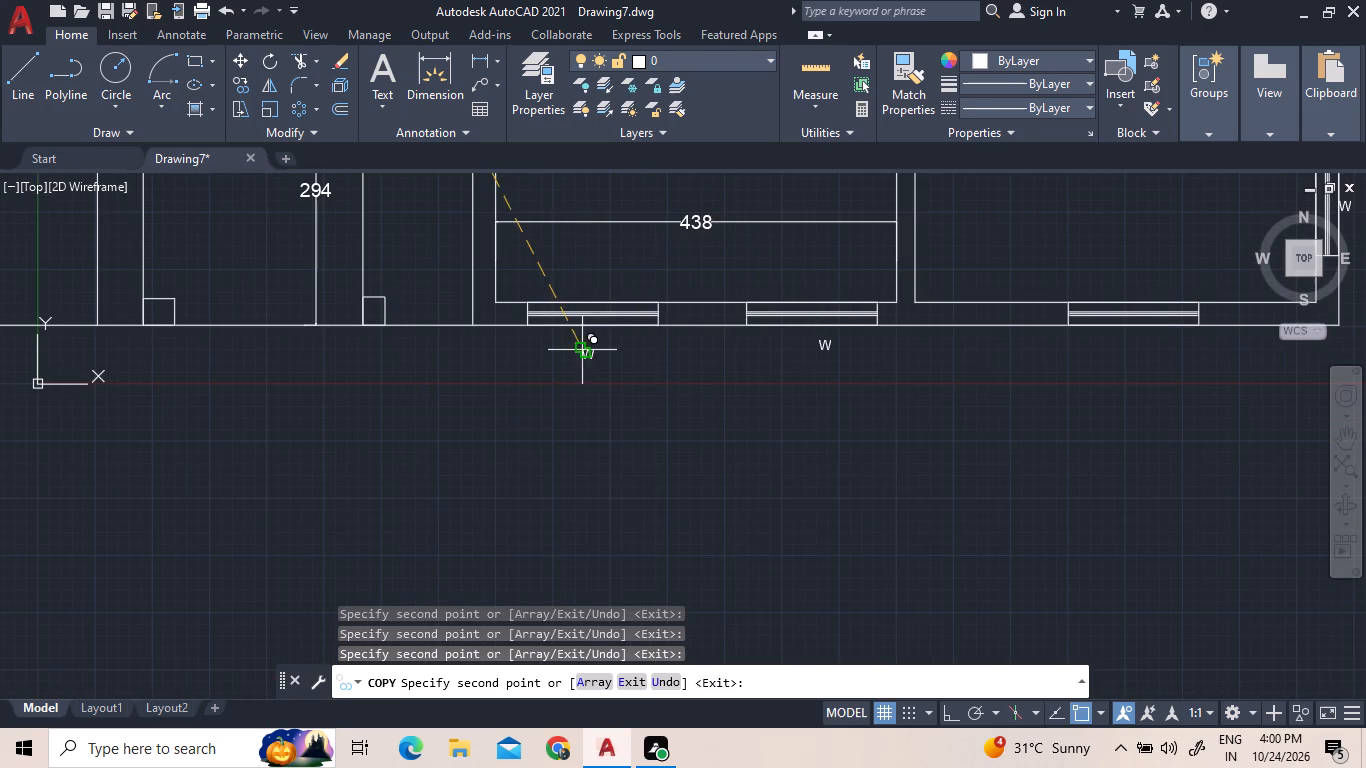
Place W copies outside the kitchen's left wall window and outside the lower toilet's right wall window.
{"action": "scroll", "coordinate": [770, 491], "scroll_direction": "down", "scroll_amount": 3}
{"action": "scroll", "coordinate": [660, 421], "scroll_direction": "up", "scroll_amount": 3}
{"action": "scroll", "coordinate": [601, 455], "scroll_direction": "down", "scroll_amount": 2}
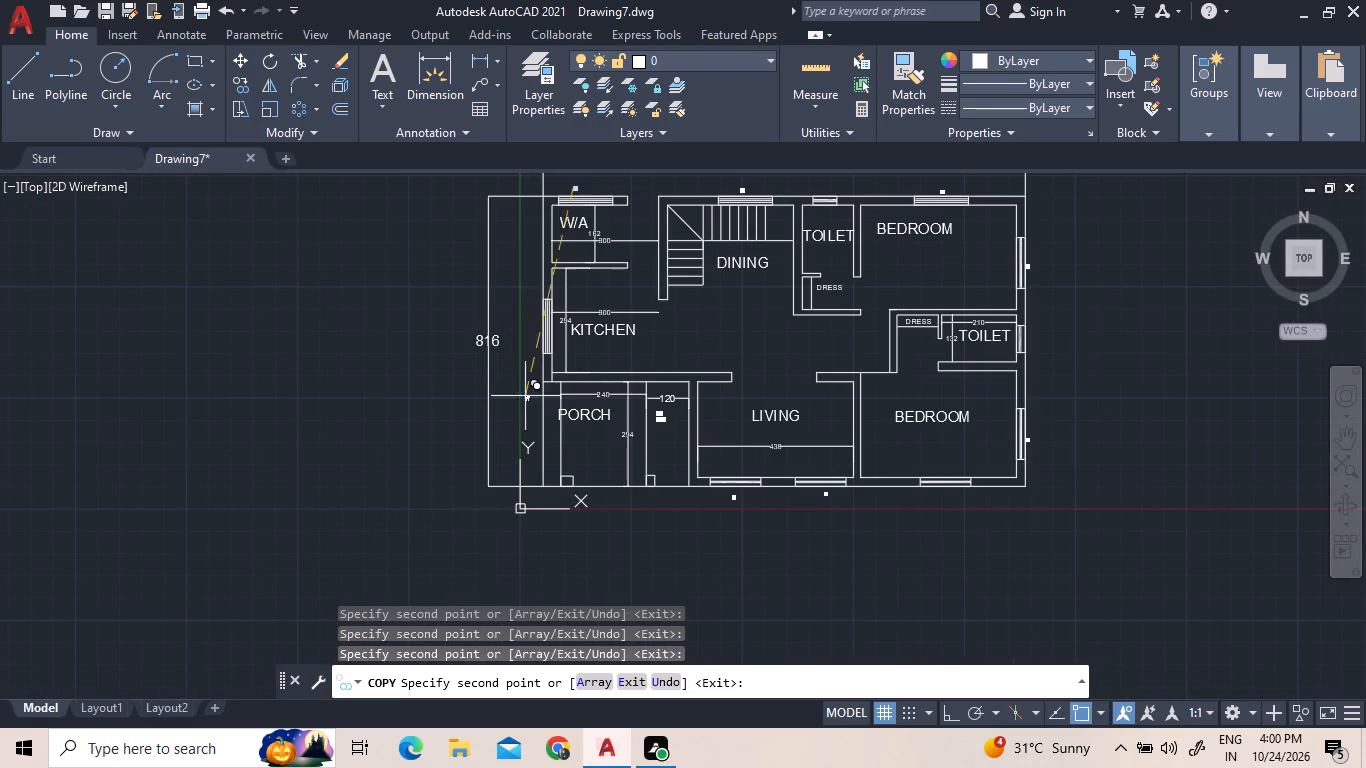
{"action": "scroll", "coordinate": [518, 321], "scroll_direction": "up", "scroll_amount": 3}
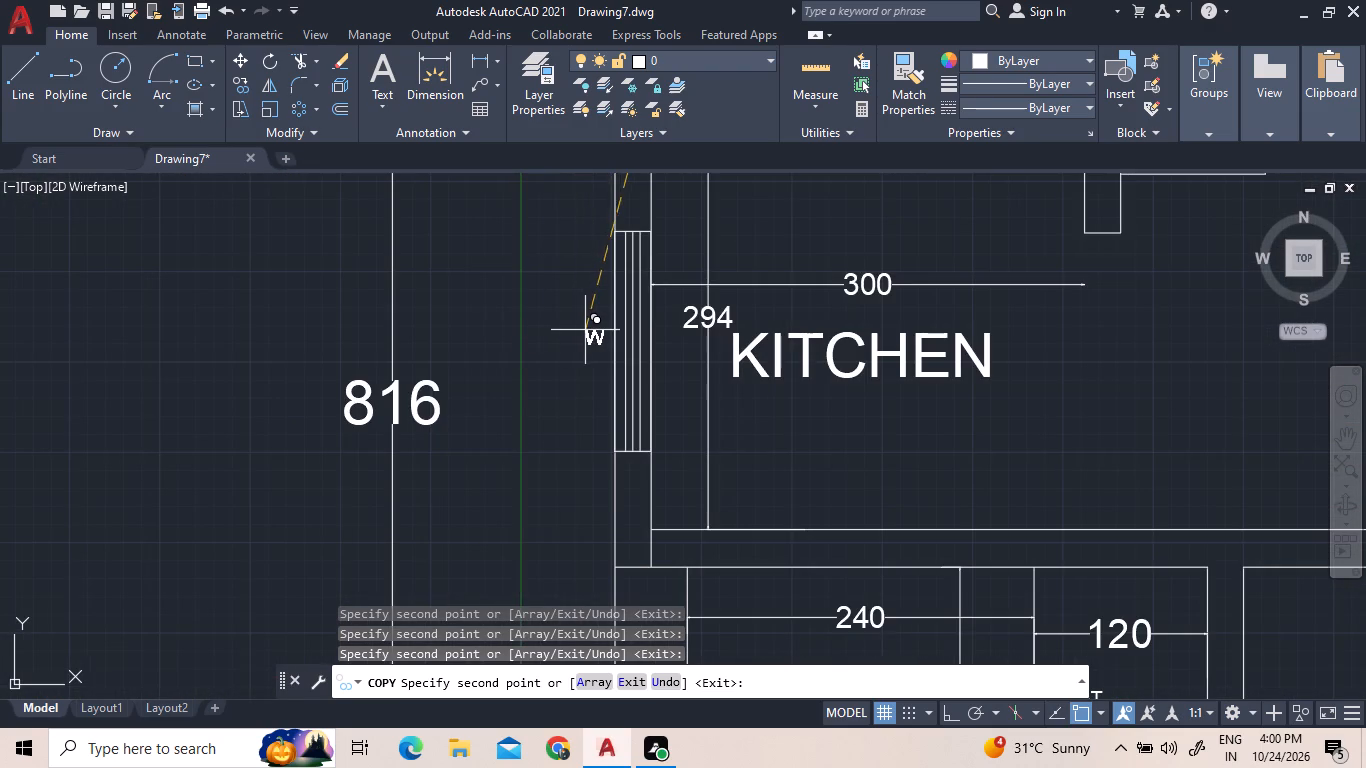
{"action": "left_click", "coordinate": [588, 331]}
{"action": "scroll", "coordinate": [476, 379], "scroll_direction": "down", "scroll_amount": 4}
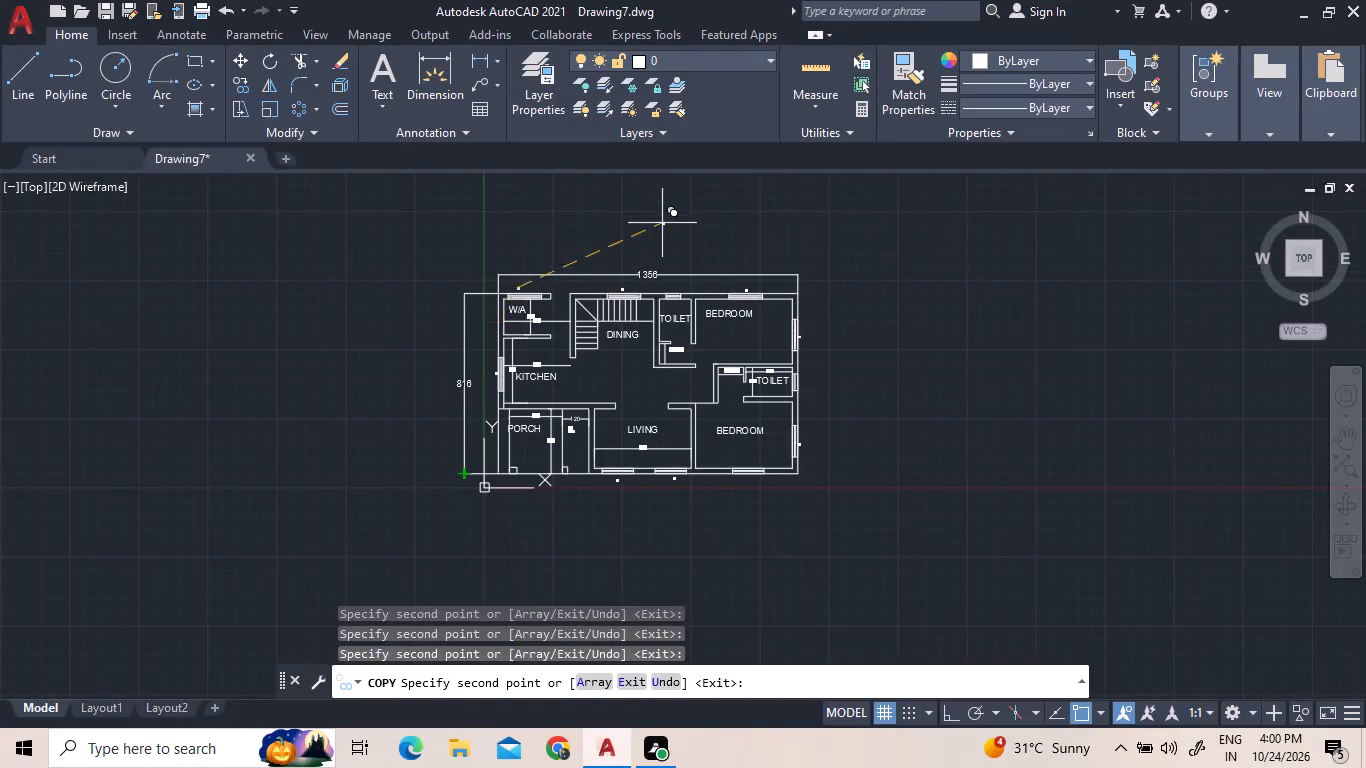
{"action": "scroll", "coordinate": [646, 249], "scroll_direction": "up", "scroll_amount": 2}
{"action": "scroll", "coordinate": [646, 253], "scroll_direction": "down", "scroll_amount": 2}
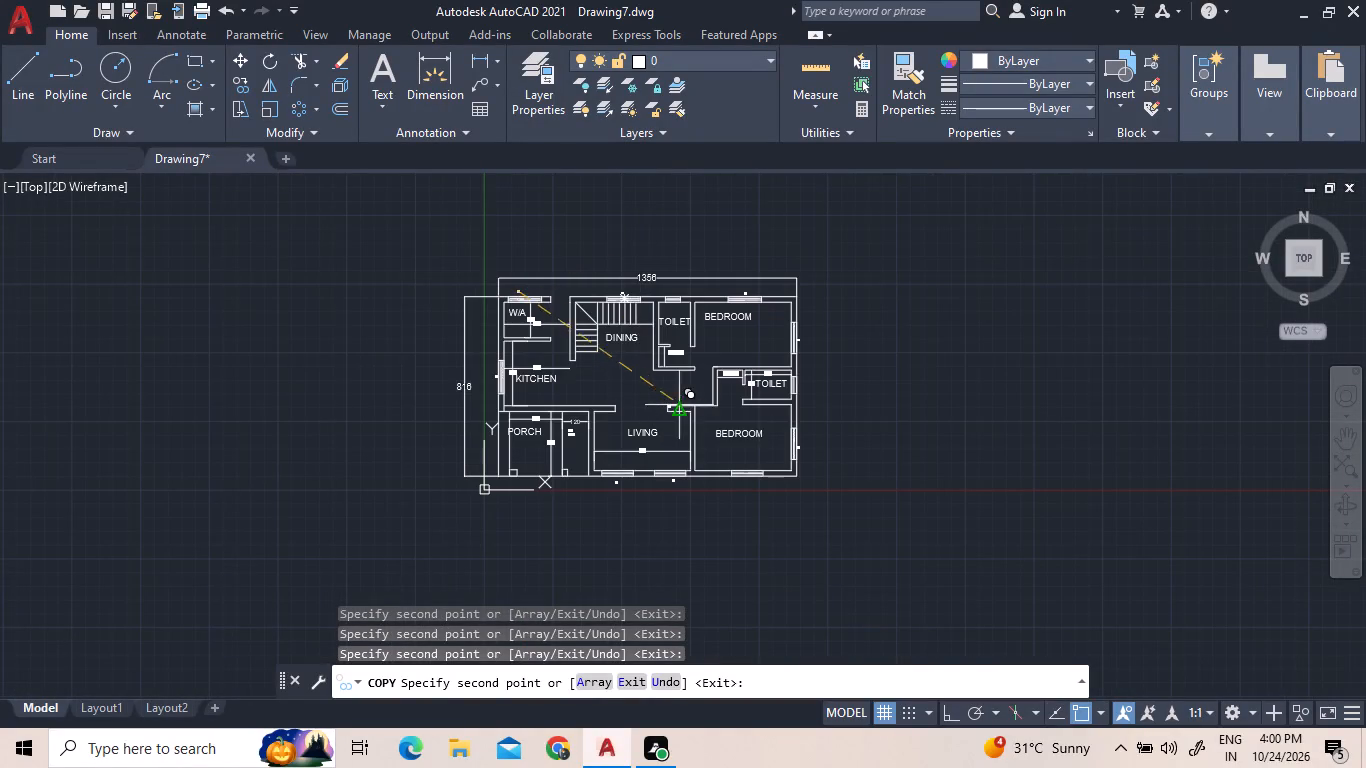
{"action": "scroll", "coordinate": [700, 408], "scroll_direction": "up", "scroll_amount": 2}
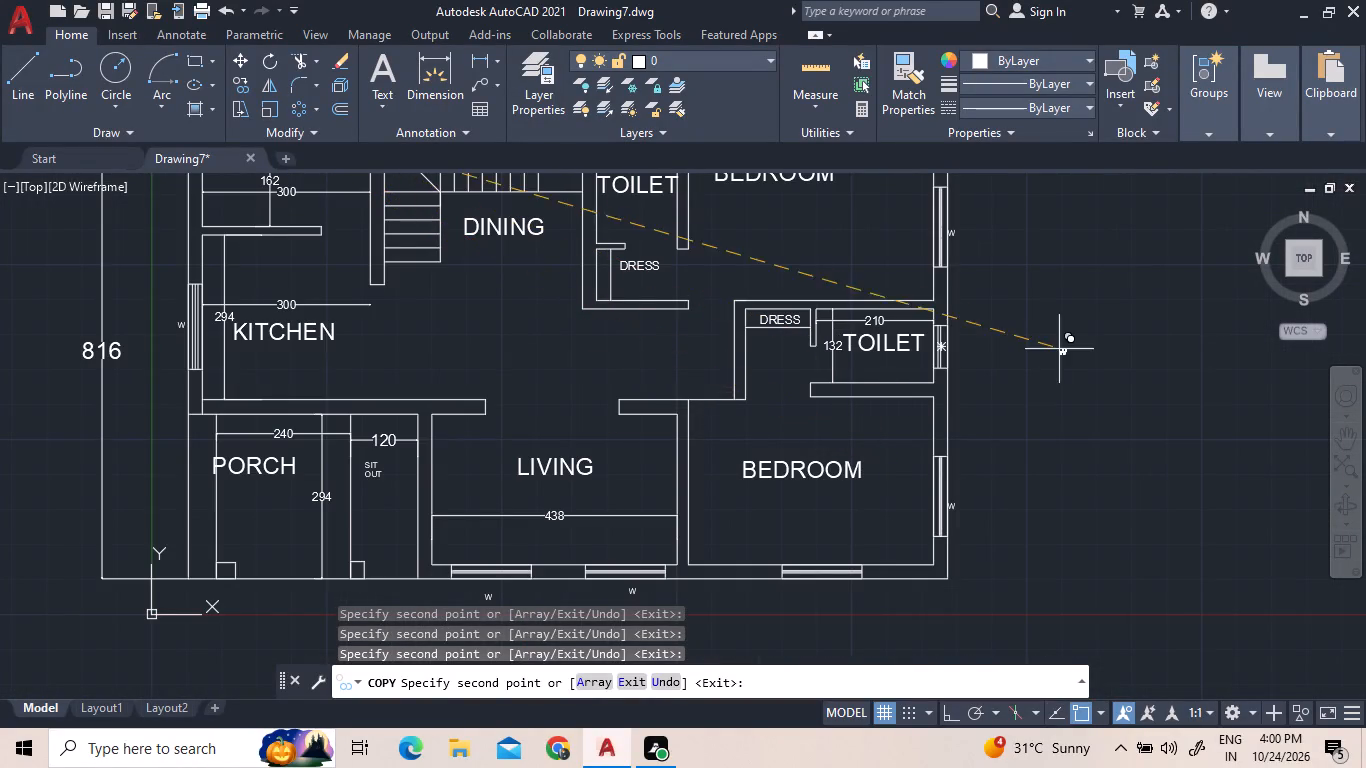
{"action": "scroll", "coordinate": [945, 356], "scroll_direction": "up", "scroll_amount": 4}
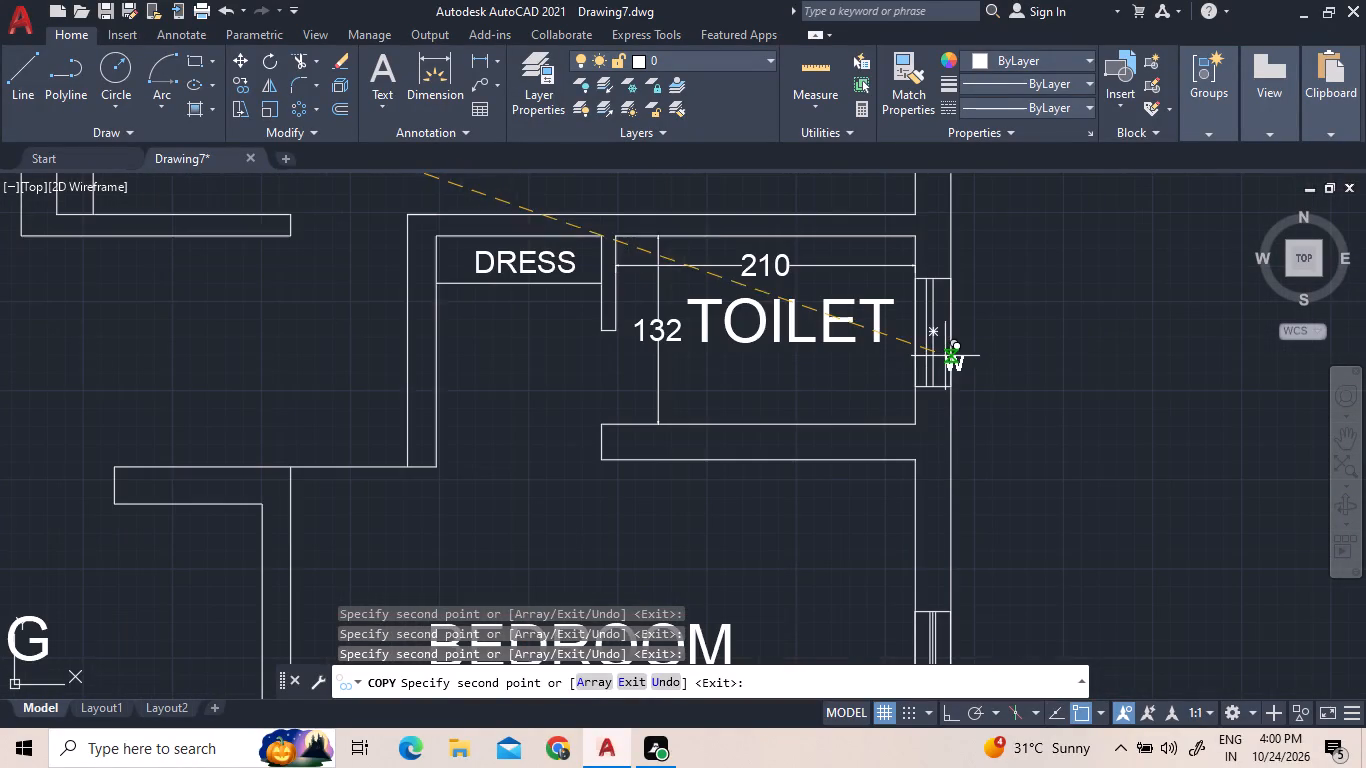
{"action": "left_click", "coordinate": [965, 343]}
{"action": "key", "text": "Escape"}
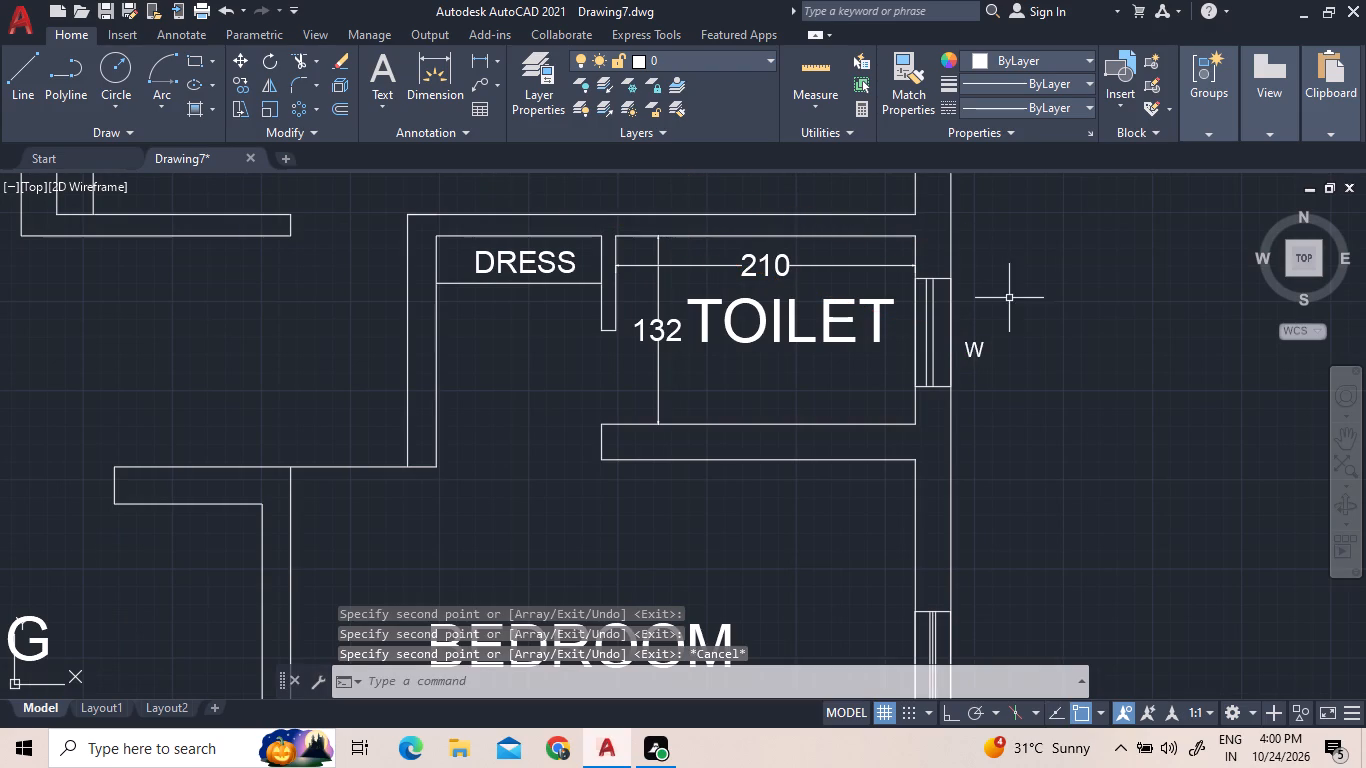
Change the label beside the lower toilet's window from W to V.
{"action": "triple_click", "coordinate": [972, 346]}
{"action": "double_click", "coordinate": [972, 346]}
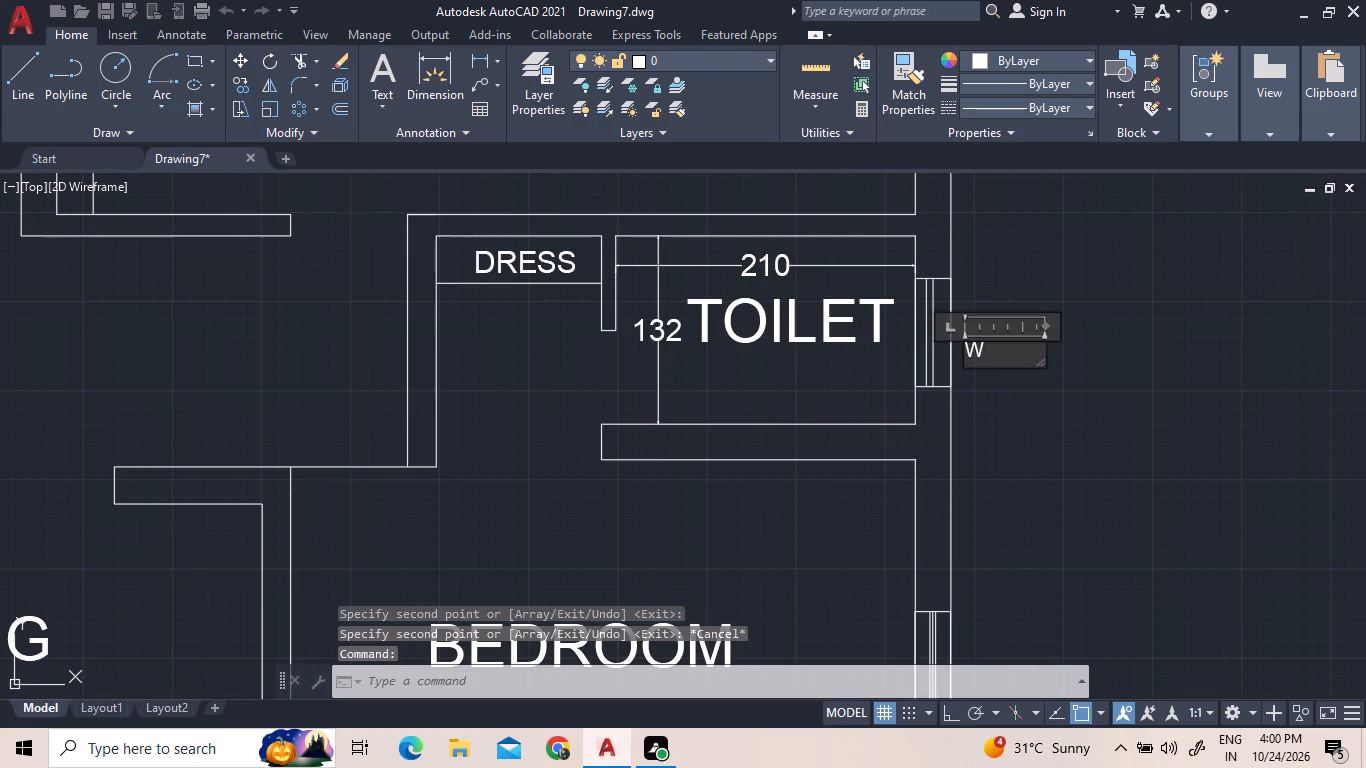
{"action": "double_click", "coordinate": [985, 347]}
{"action": "left_click", "coordinate": [985, 347]}
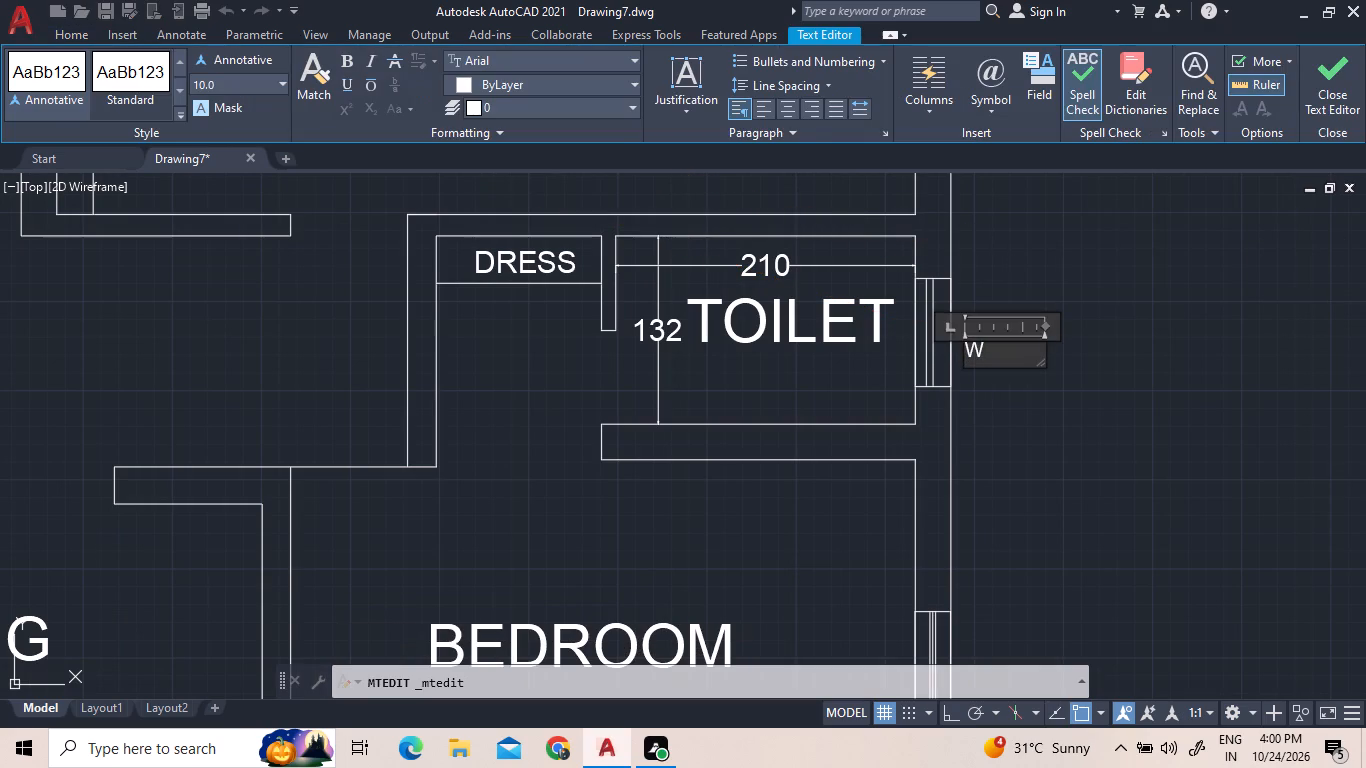
{"action": "left_click", "coordinate": [986, 352]}
{"action": "key", "text": "backslash"}
{"action": "key", "text": "BackSpace"}
{"action": "key", "text": "BackSpace"}
{"action": "key", "text": "BackSpace"}
{"action": "key", "text": "v"}
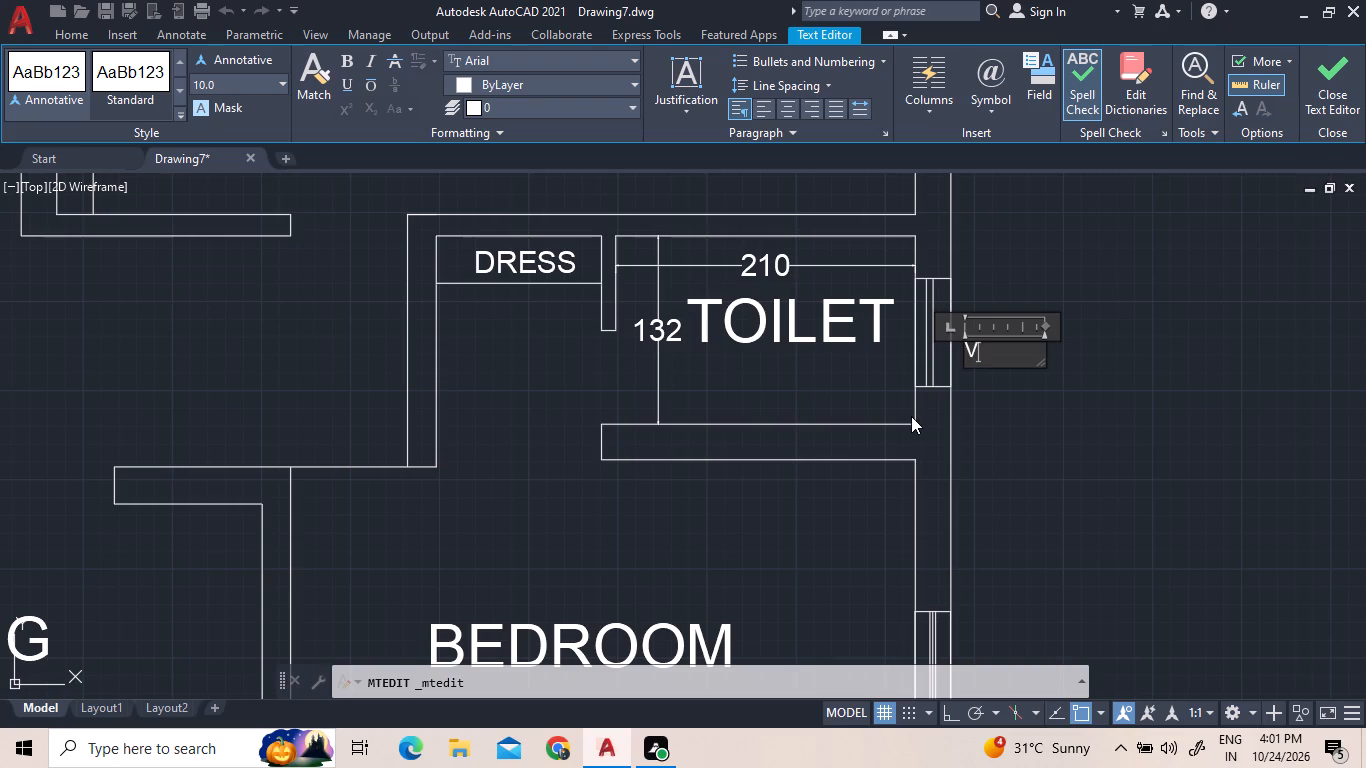
{"action": "left_click", "coordinate": [1165, 347]}
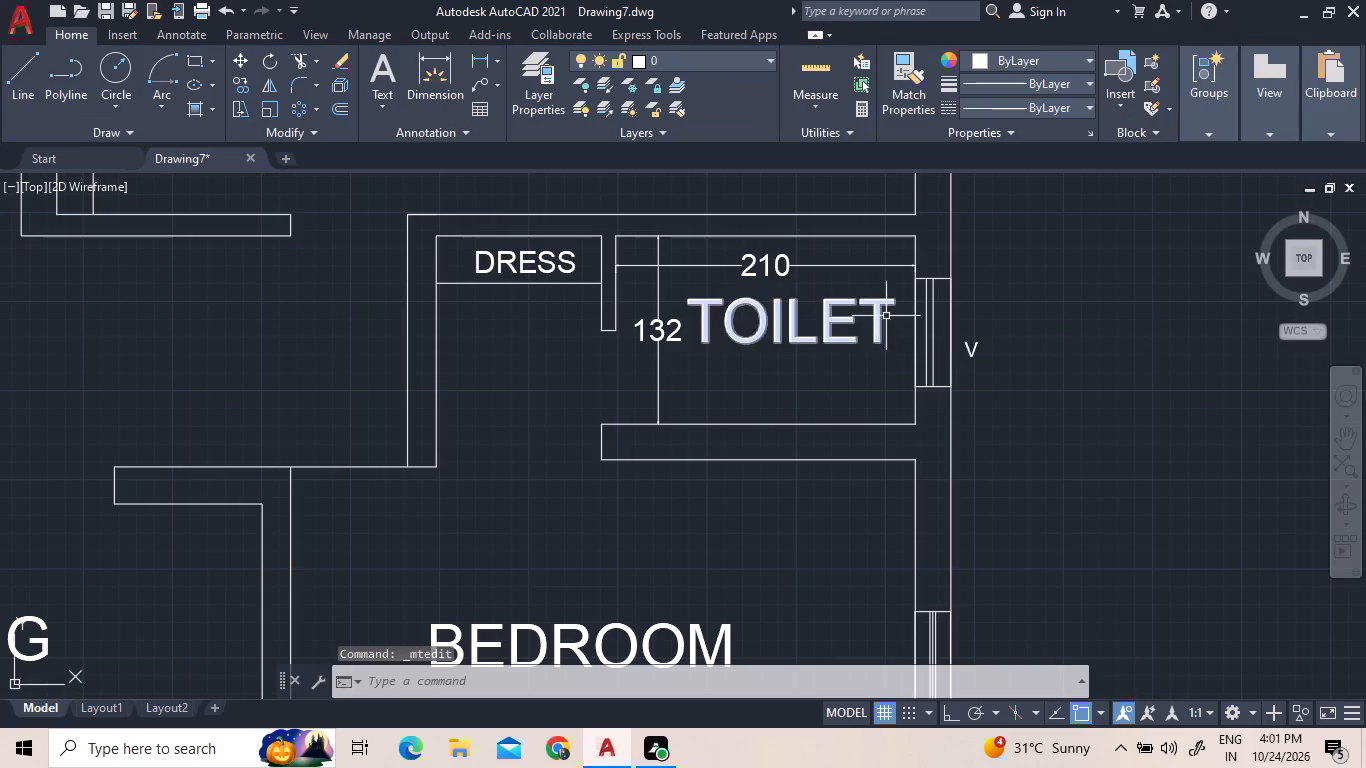
Copy the V label from the lower toilet to just above the upper toilet's top wall window.
{"action": "left_click", "coordinate": [974, 350]}
{"action": "right_click", "coordinate": [974, 350]}
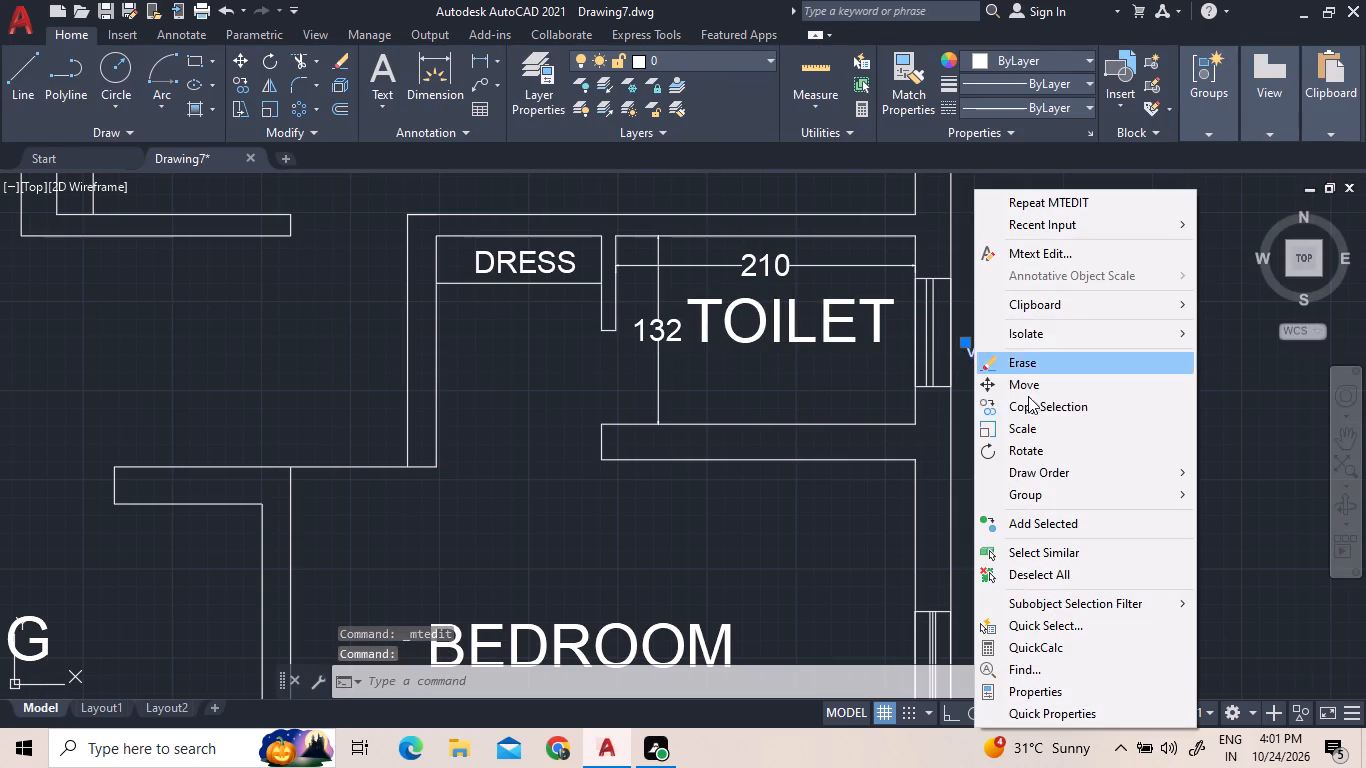
{"action": "left_click", "coordinate": [1040, 399]}
{"action": "left_click", "coordinate": [1038, 398]}
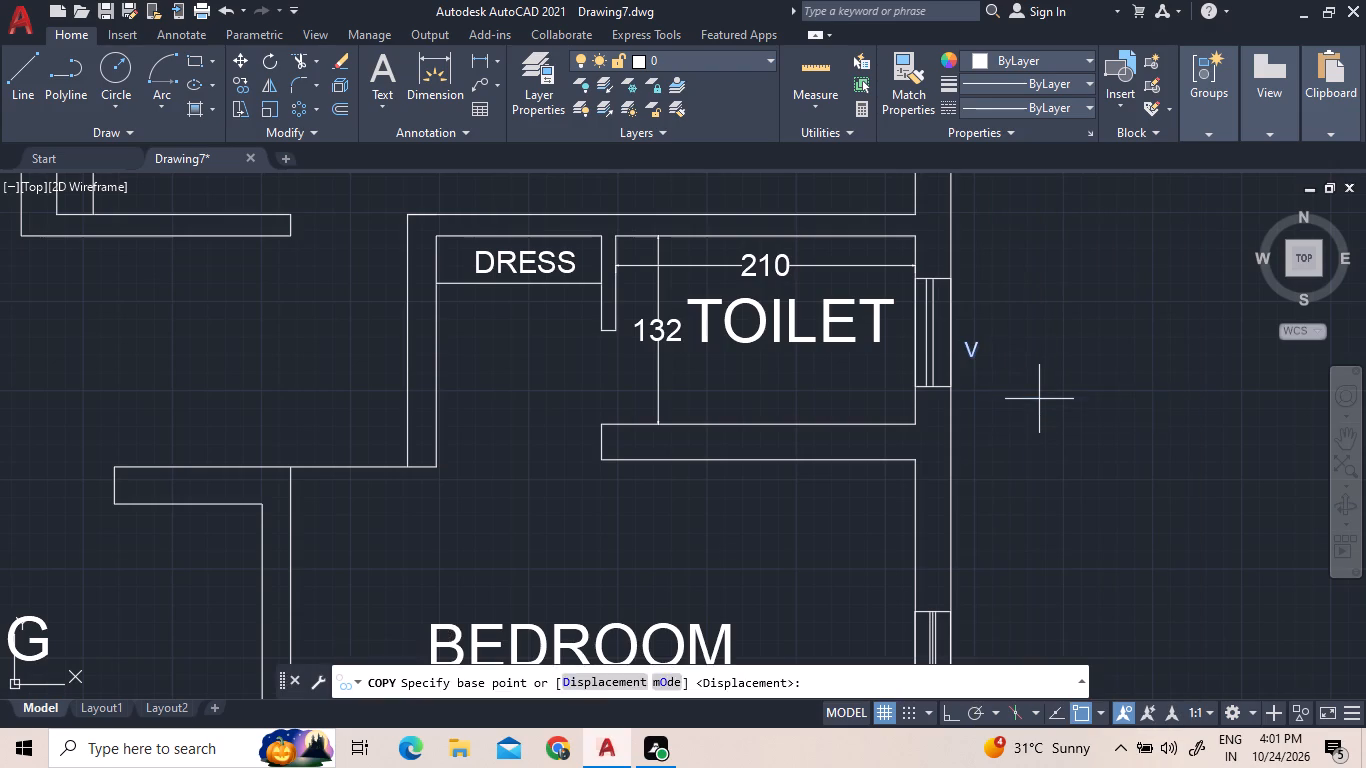
{"action": "scroll", "coordinate": [1050, 413], "scroll_direction": "down", "scroll_amount": 4}
{"action": "scroll", "coordinate": [849, 271], "scroll_direction": "up", "scroll_amount": 3}
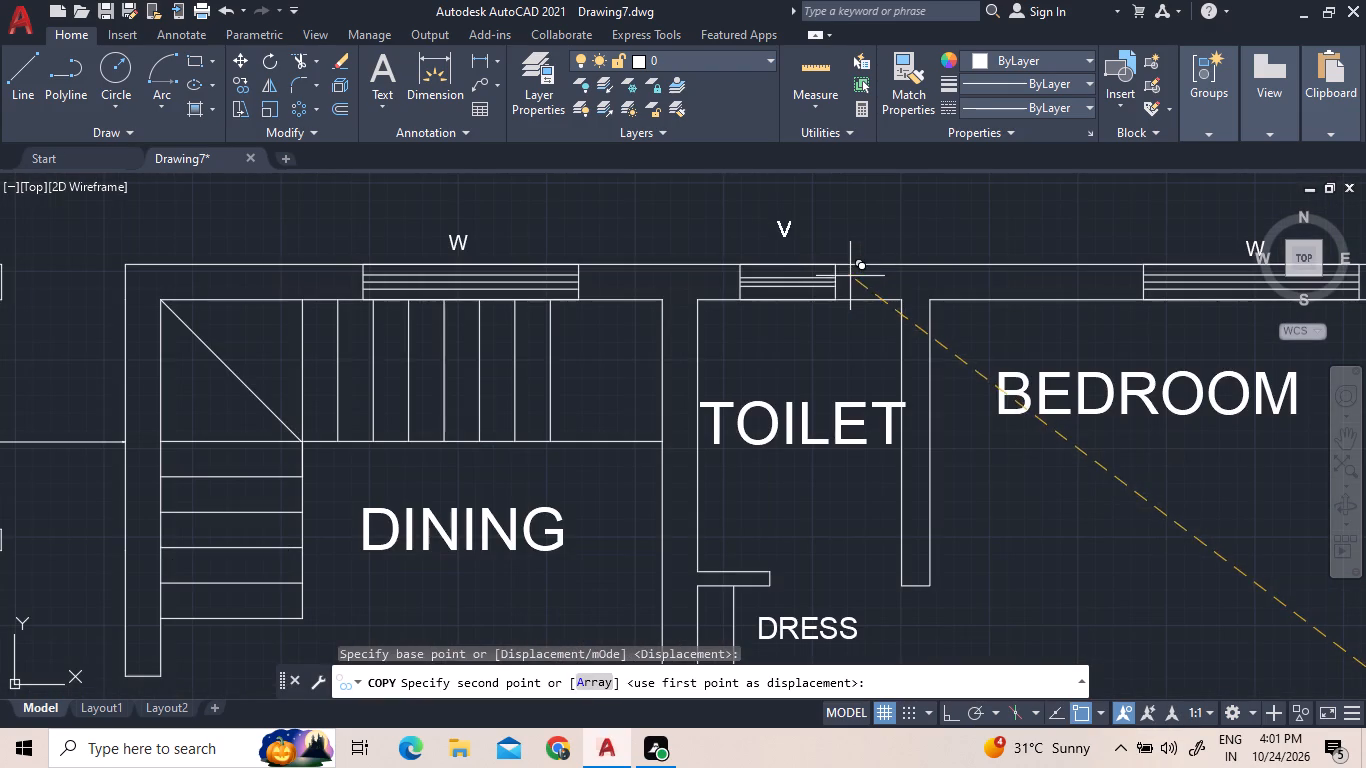
{"action": "left_click", "coordinate": [850, 294]}
{"action": "key", "text": "Escape"}
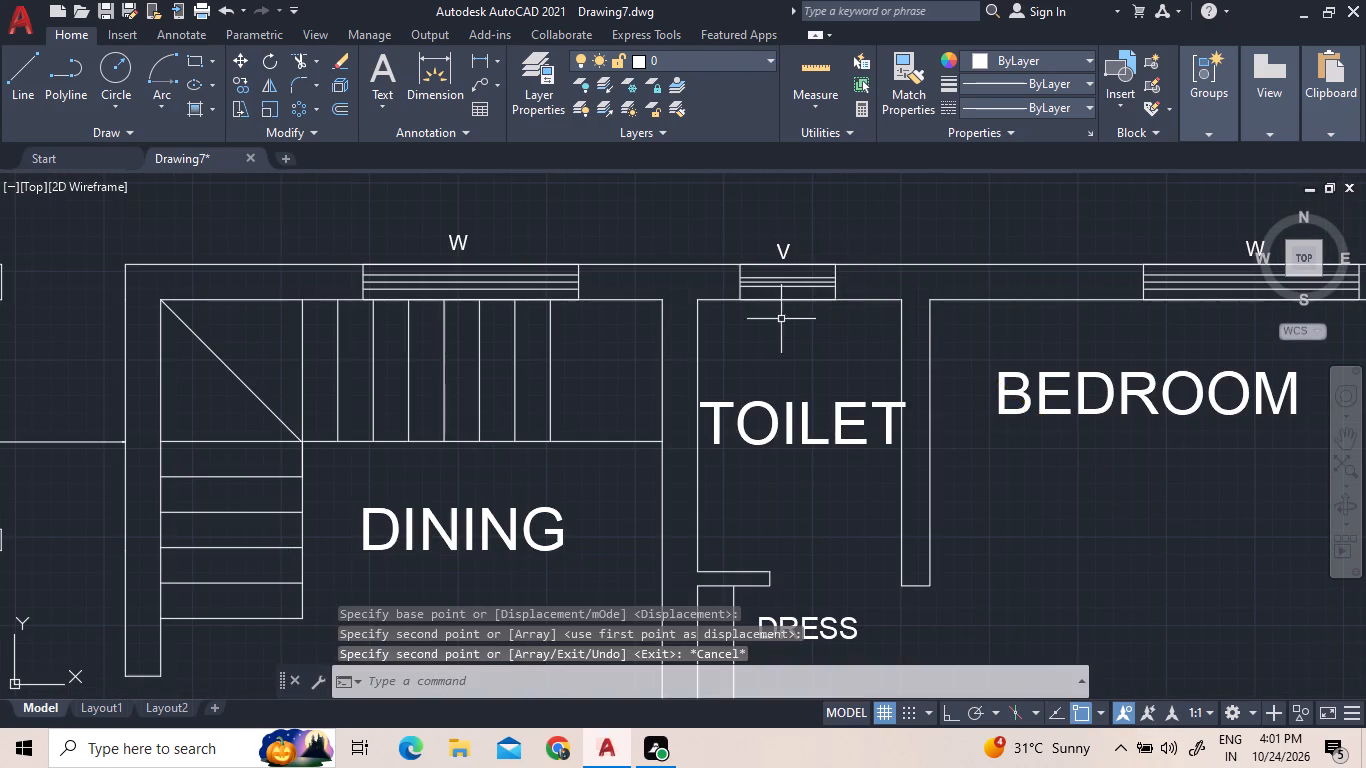
Copy the entire annotated floor plan, placing the duplicate to the right of the original with a clear gap between them.
{"action": "scroll", "coordinate": [781, 329], "scroll_direction": "down", "scroll_amount": 2}
{"action": "scroll", "coordinate": [755, 246], "scroll_direction": "down", "scroll_amount": 1}
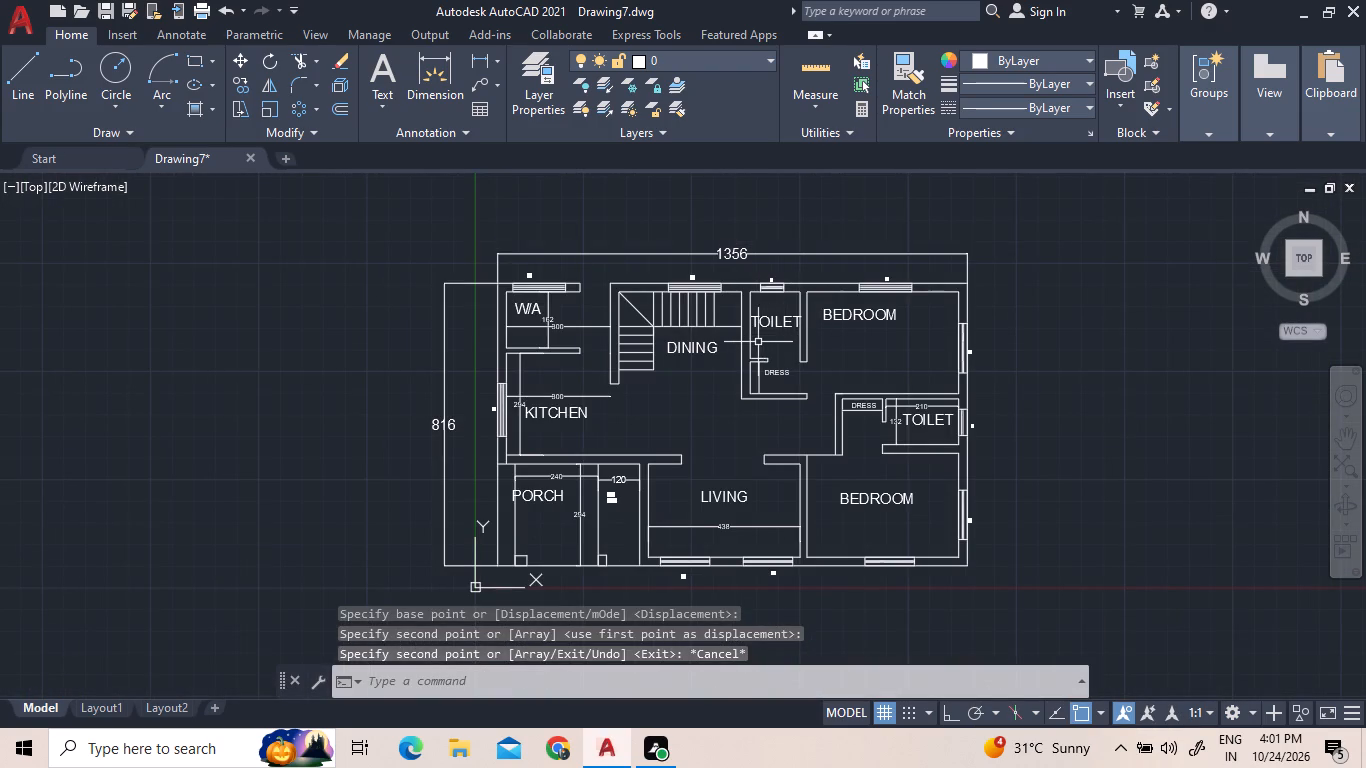
{"action": "scroll", "coordinate": [755, 342], "scroll_direction": "down", "scroll_amount": 1}
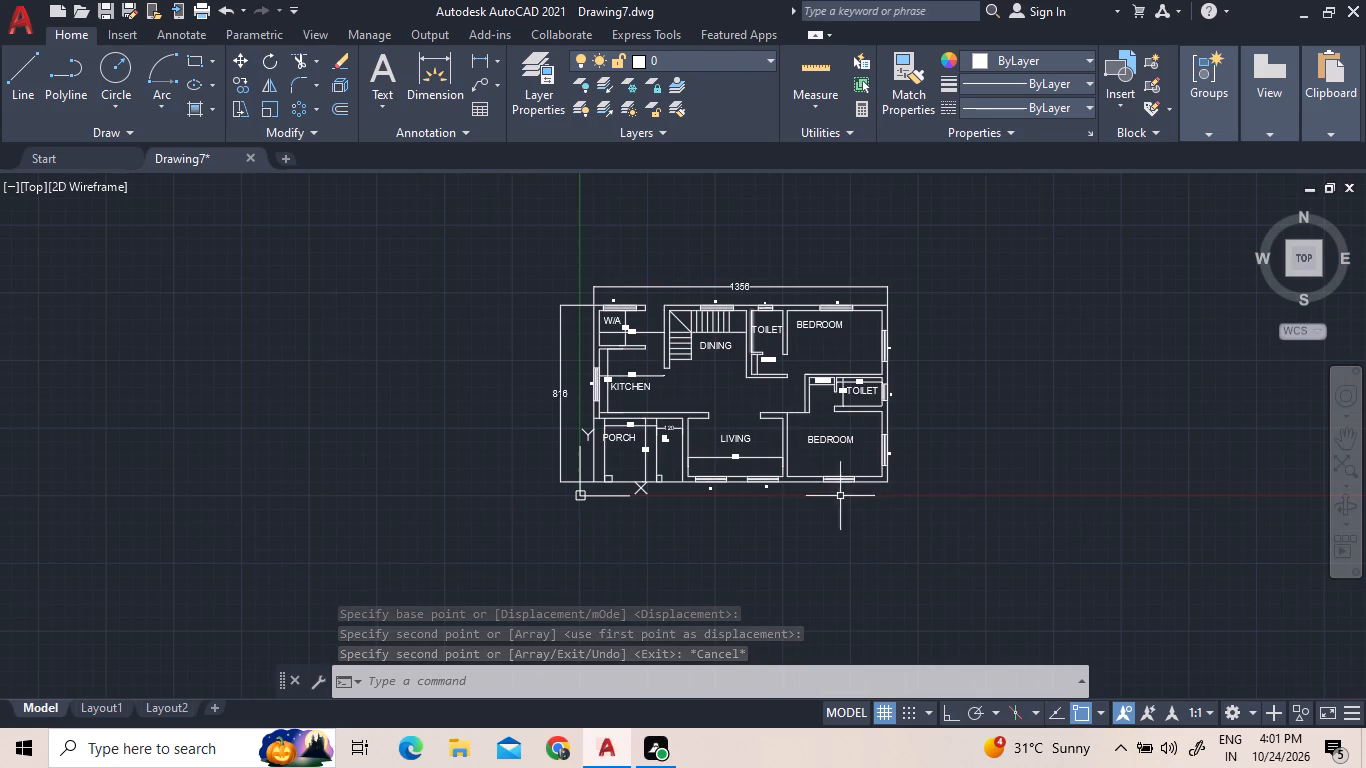
{"action": "left_click", "coordinate": [975, 508]}
{"action": "left_click", "coordinate": [490, 216]}
{"action": "right_click", "coordinate": [490, 206]}
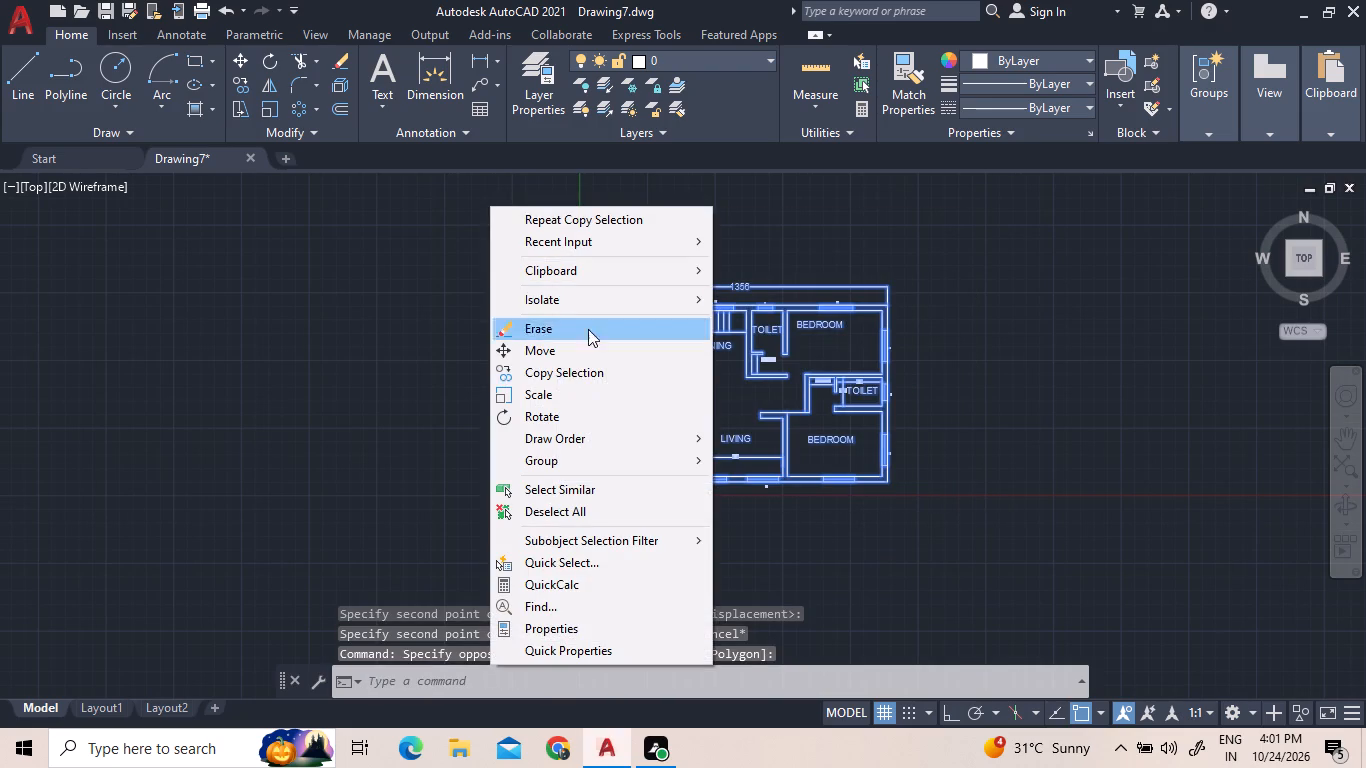
{"action": "left_click", "coordinate": [579, 378]}
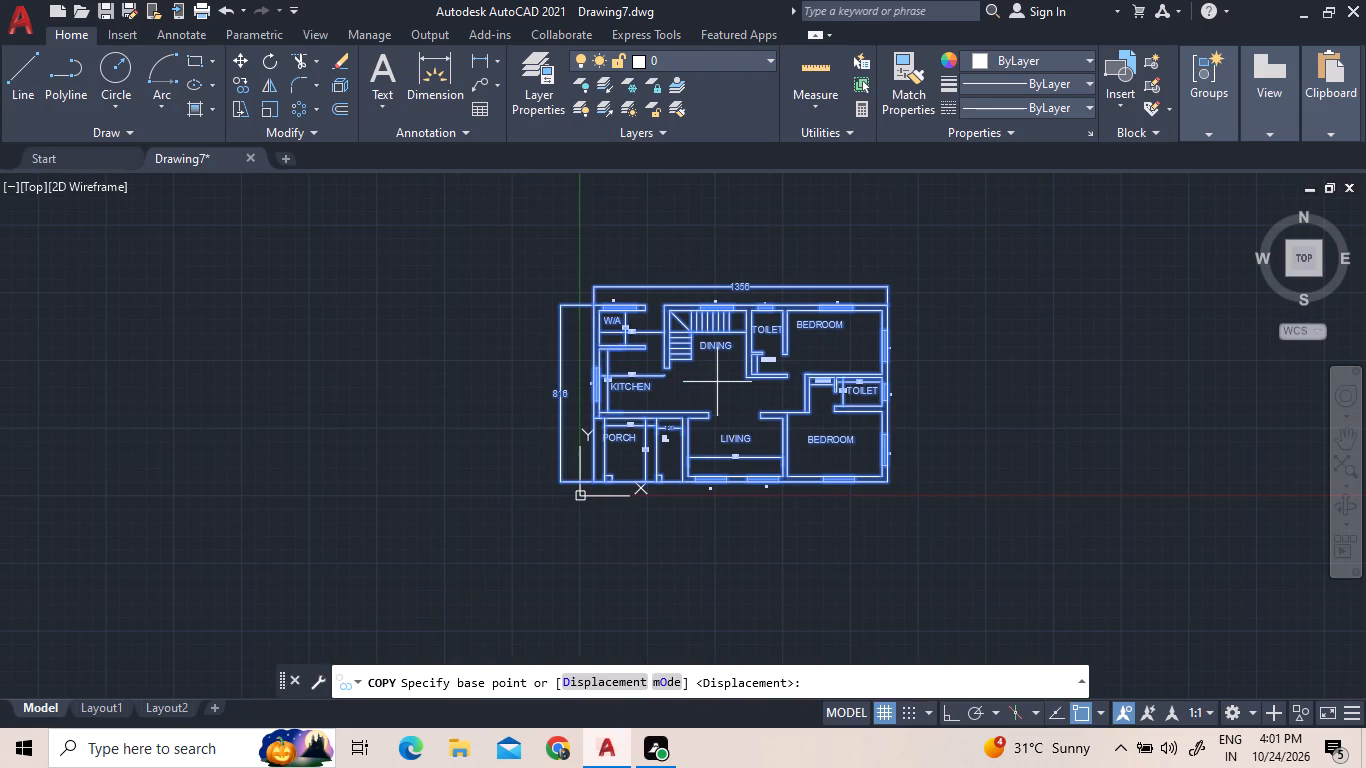
{"action": "left_click", "coordinate": [721, 383]}
{"action": "scroll", "coordinate": [703, 296], "scroll_direction": "down", "scroll_amount": 2}
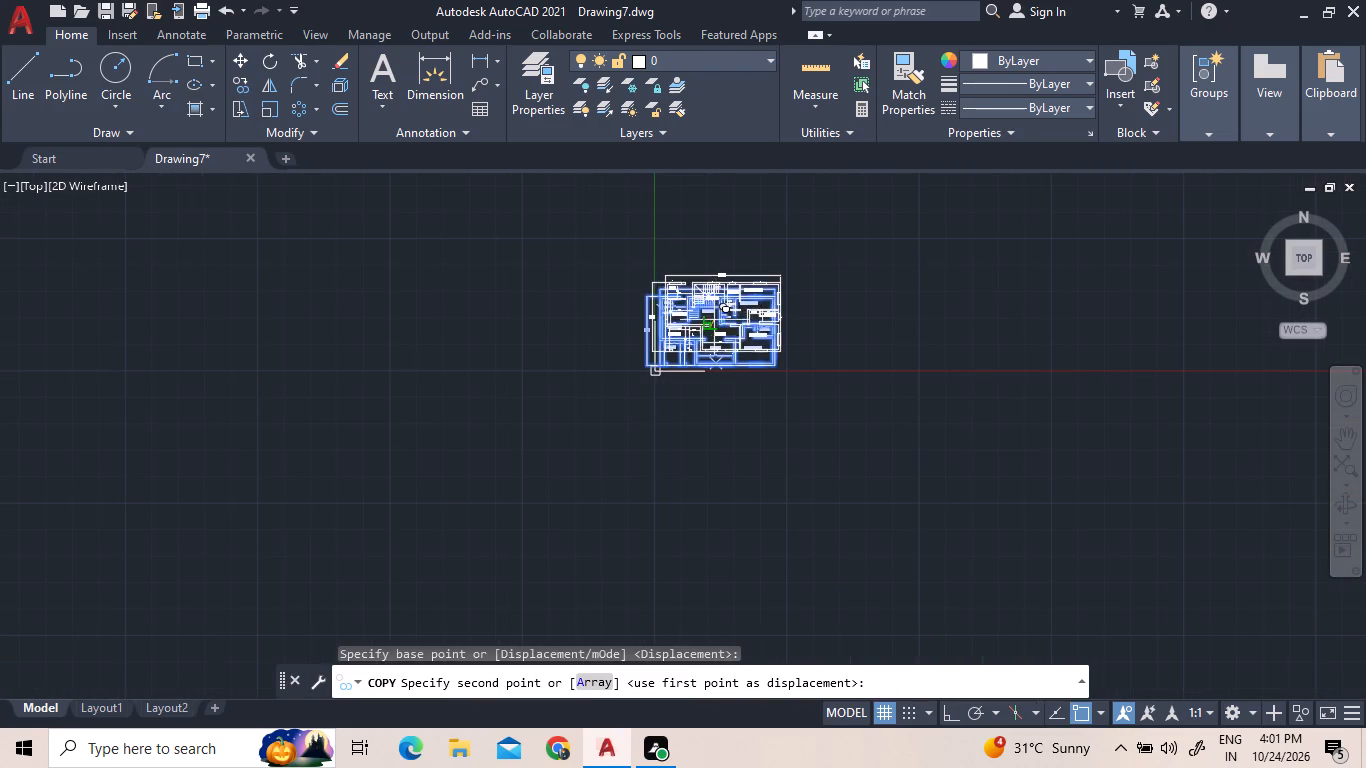
{"action": "scroll", "coordinate": [936, 325], "scroll_direction": "up", "scroll_amount": 3}
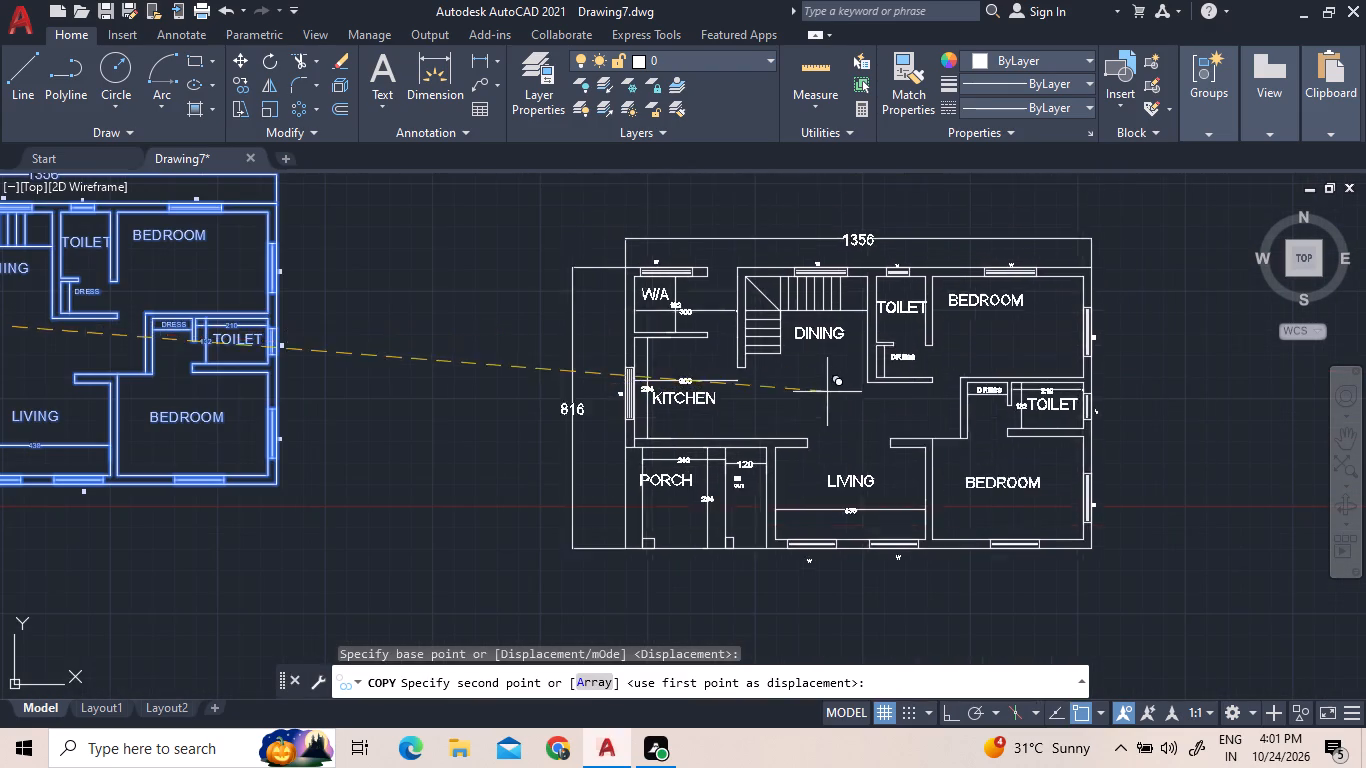
{"action": "scroll", "coordinate": [783, 375], "scroll_direction": "down", "scroll_amount": 3}
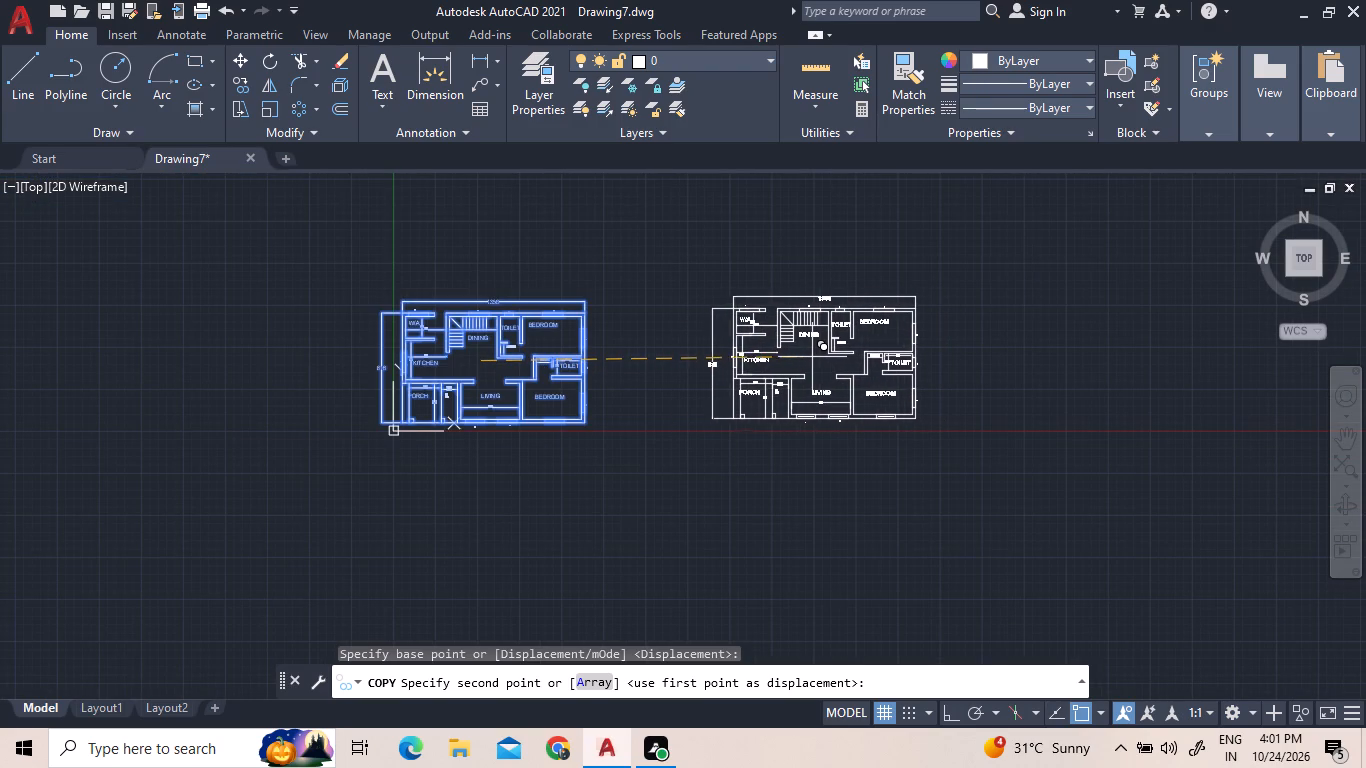
{"action": "left_click", "coordinate": [797, 357]}
{"action": "key", "text": "Escape"}
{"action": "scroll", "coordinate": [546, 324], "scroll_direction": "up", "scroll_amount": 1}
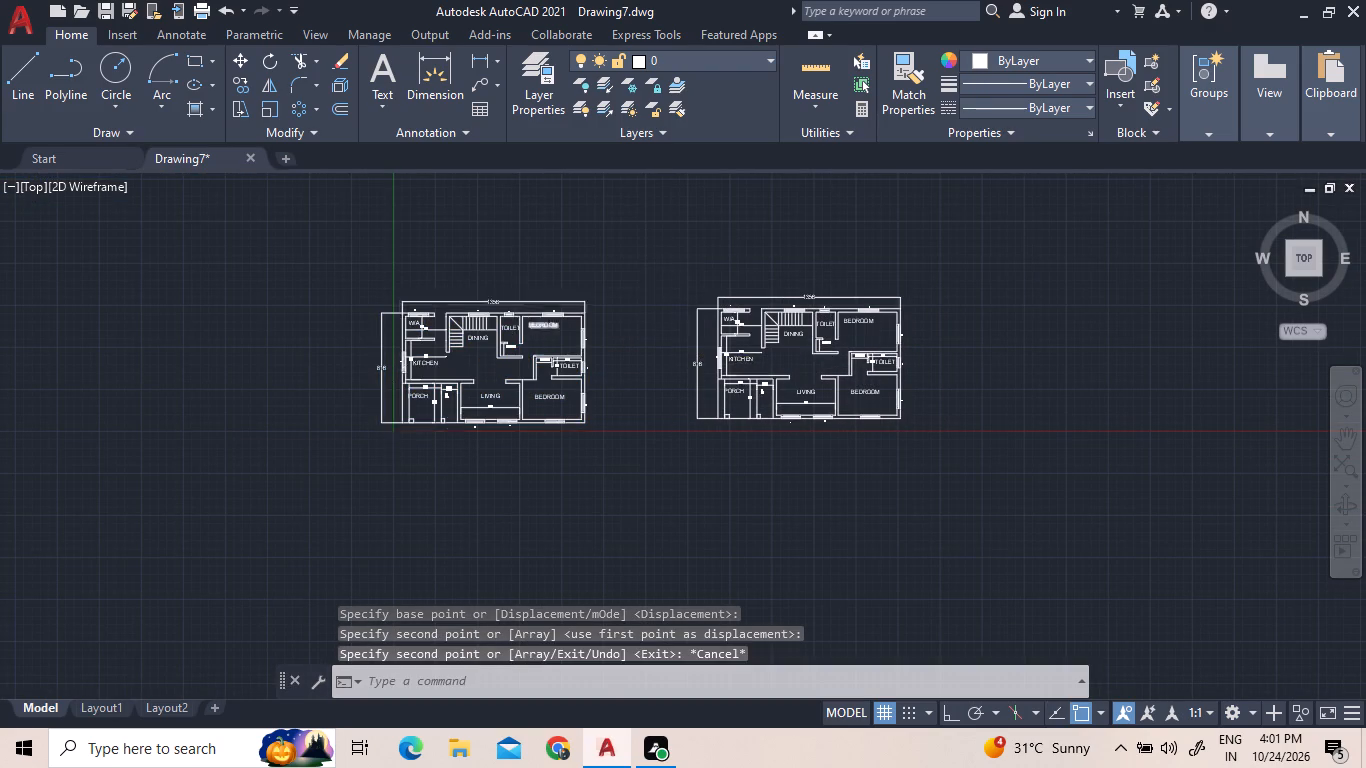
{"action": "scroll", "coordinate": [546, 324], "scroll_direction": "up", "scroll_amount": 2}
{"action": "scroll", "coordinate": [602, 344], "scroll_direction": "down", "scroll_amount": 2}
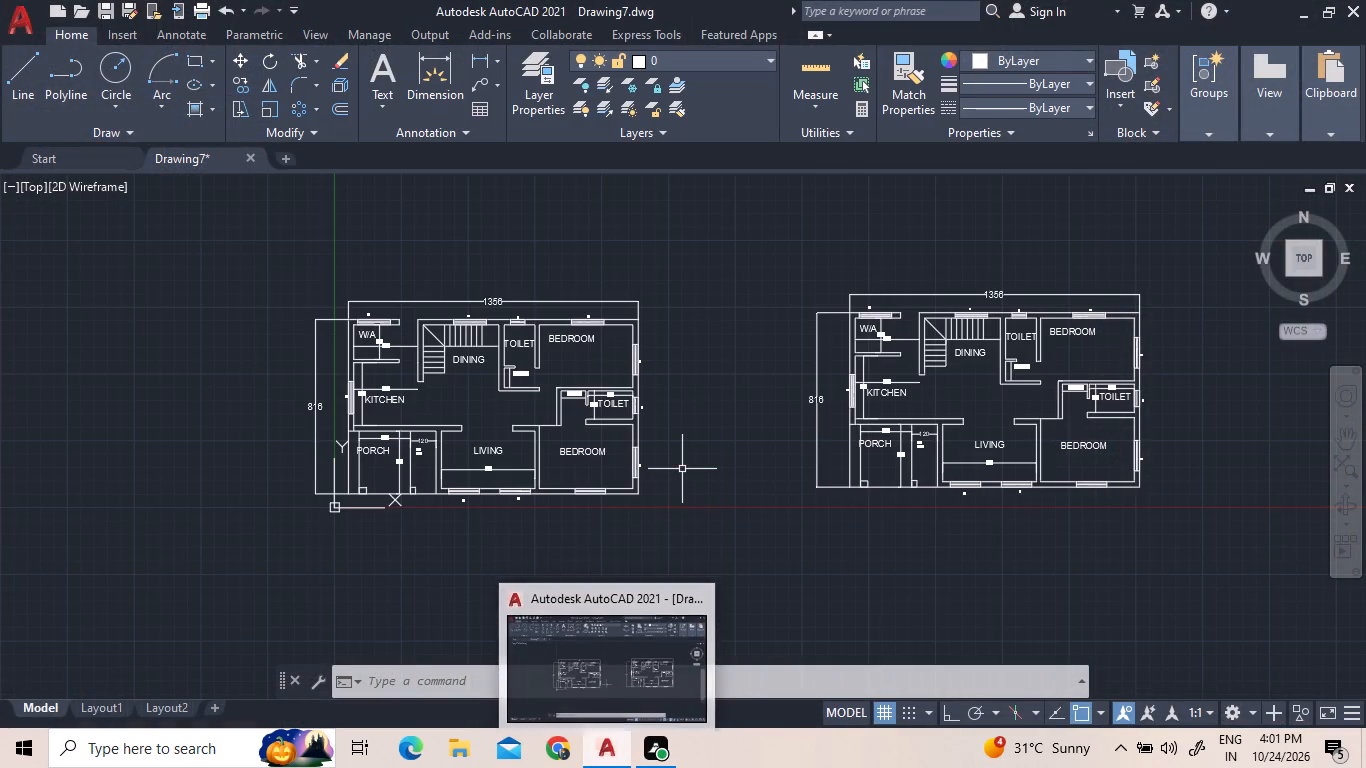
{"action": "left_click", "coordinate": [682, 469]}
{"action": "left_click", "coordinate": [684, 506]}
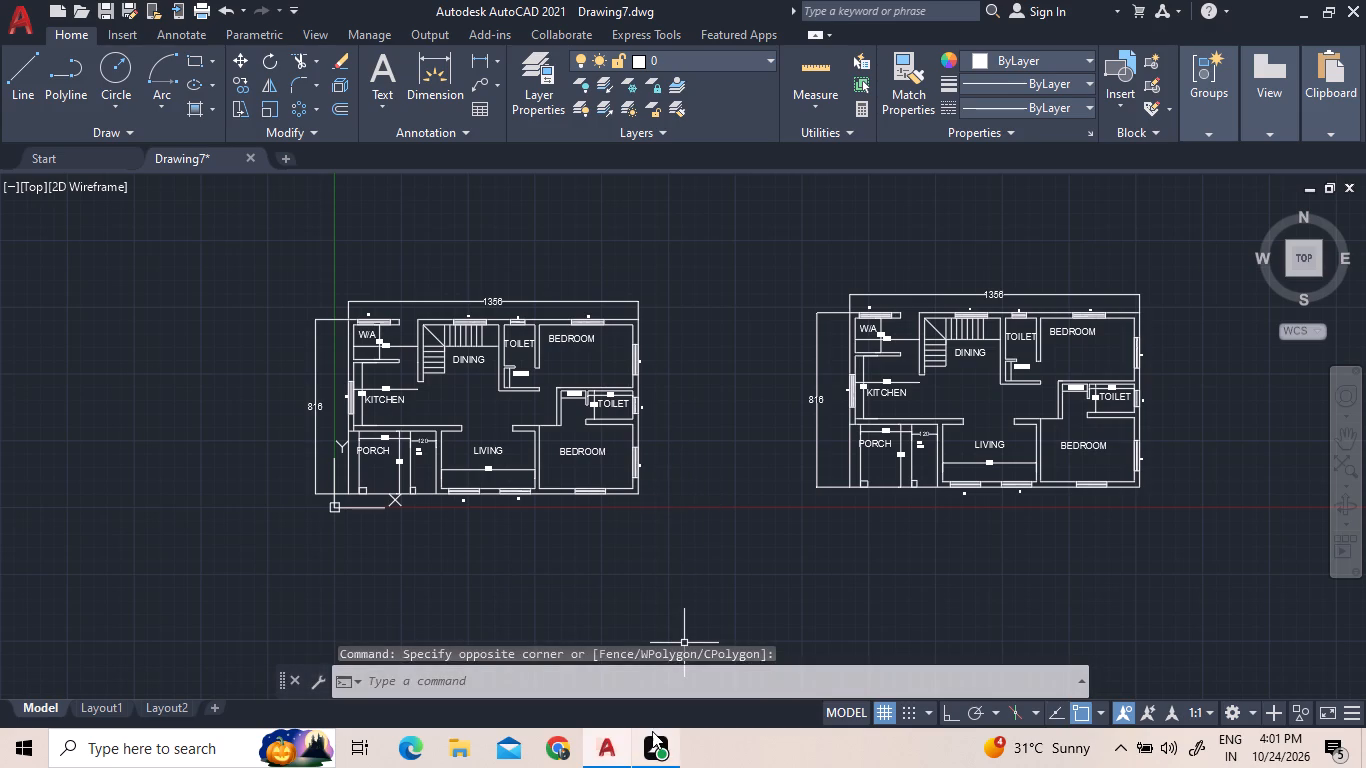
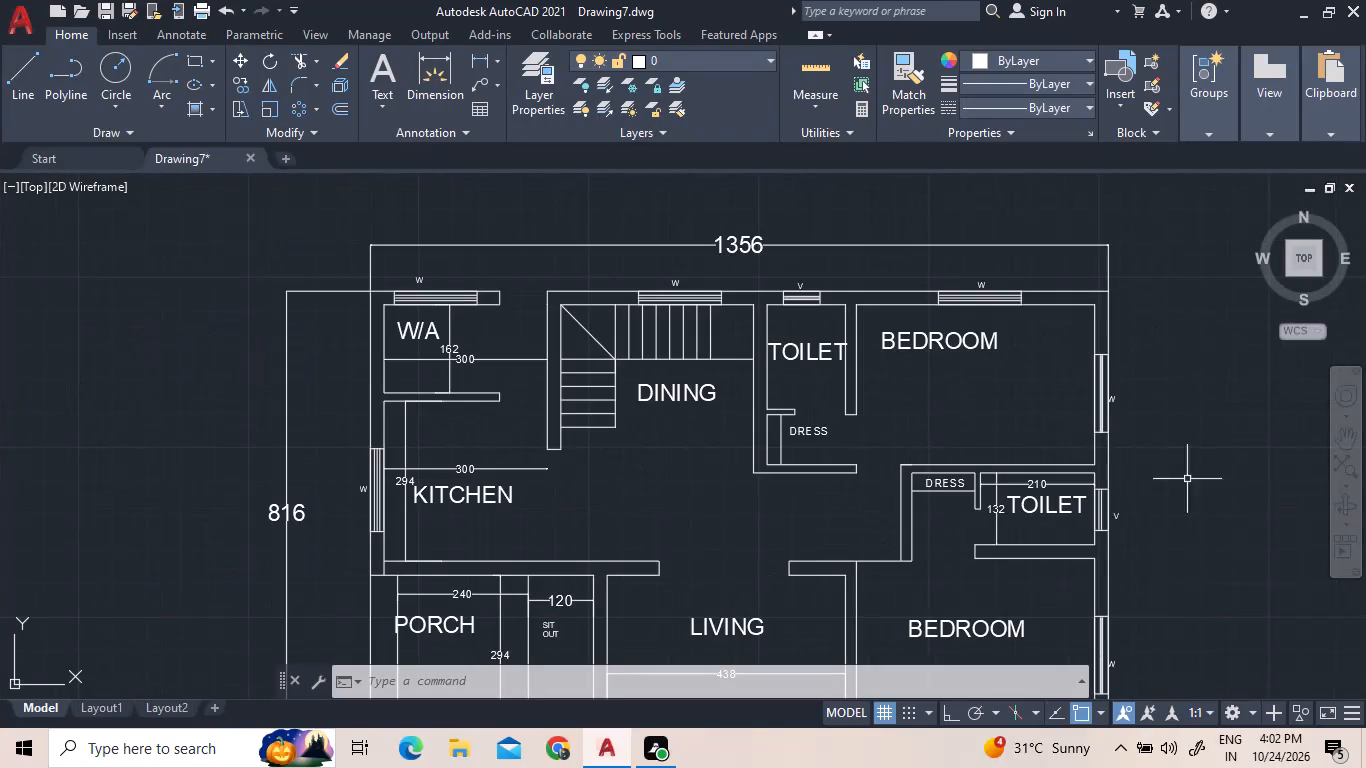
Erase the W/A and kitchen interior walls, room labels and dimensions, along with the remaining line of the W/A top window.
{"action": "left_click", "coordinate": [532, 502]}
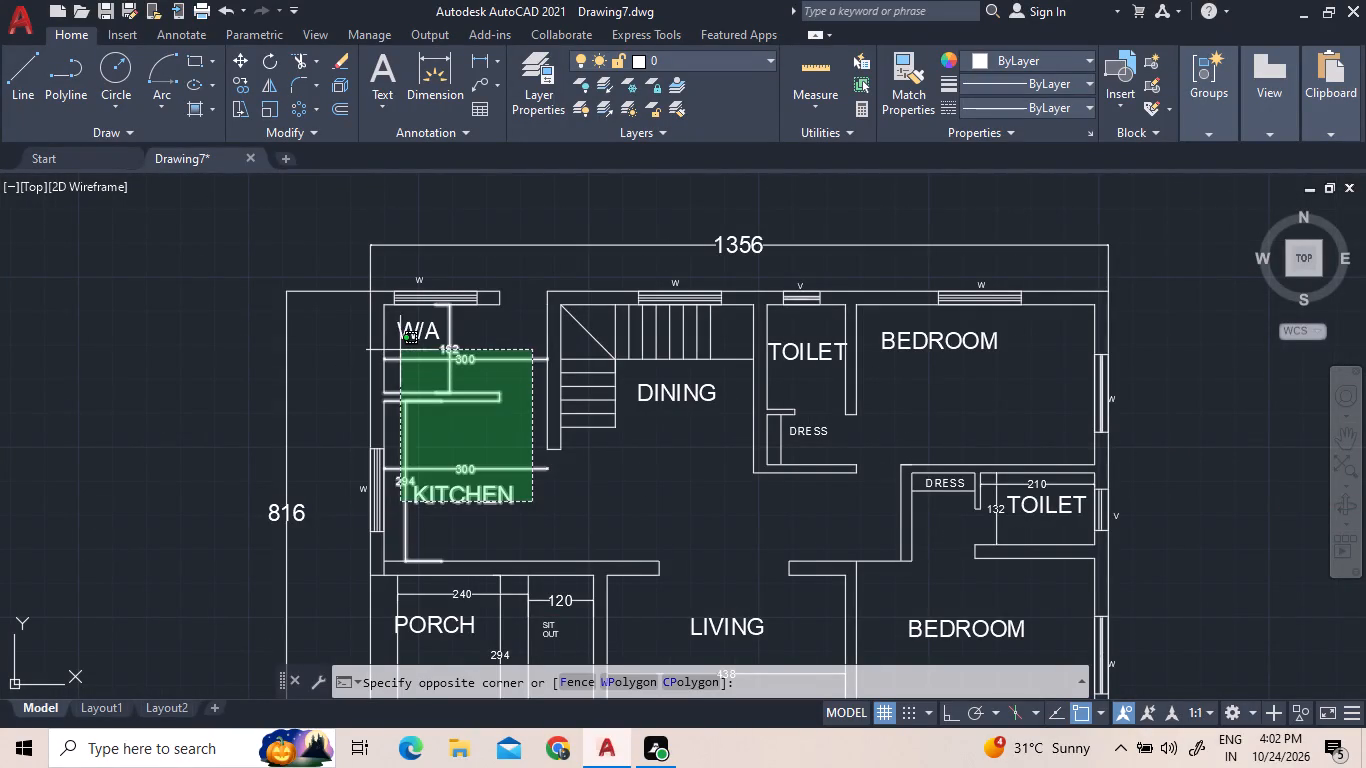
{"action": "left_click", "coordinate": [396, 298]}
{"action": "key", "text": "Delete"}
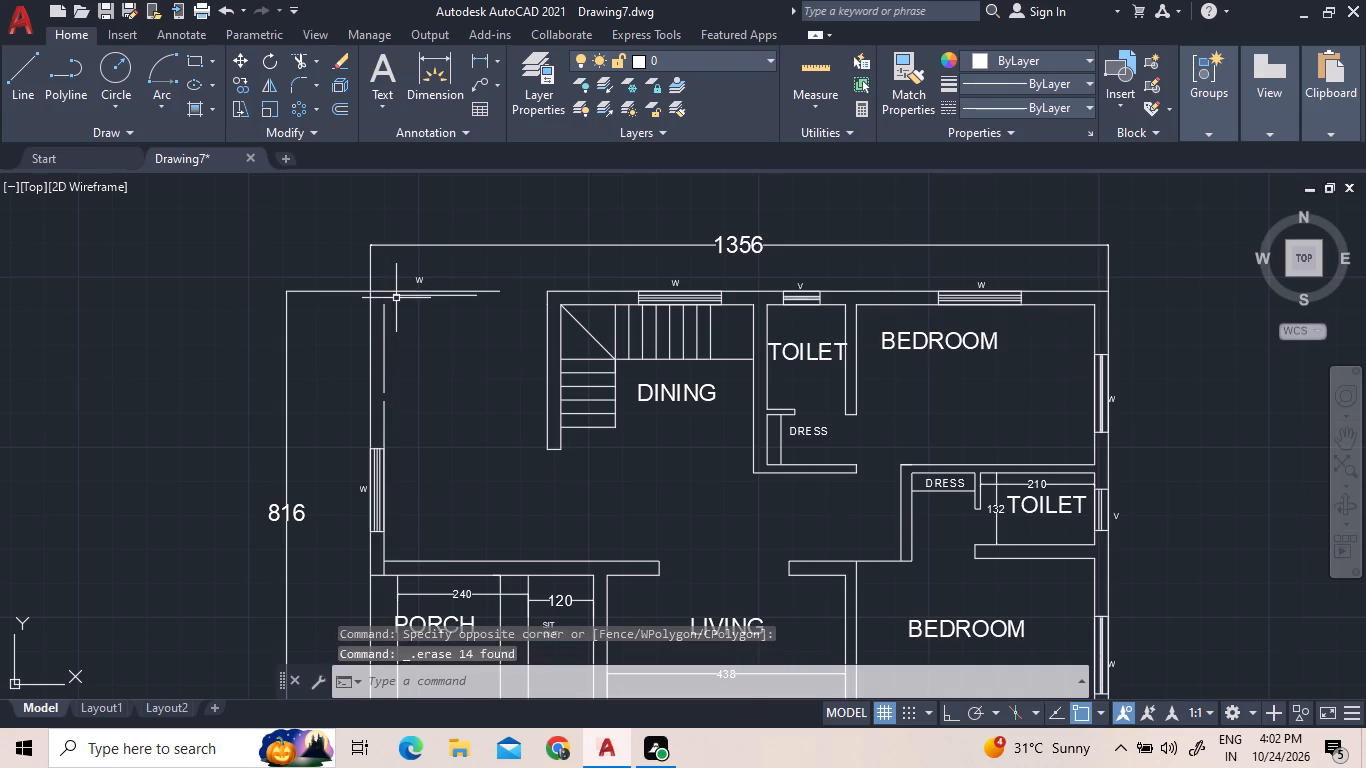
{"action": "left_click", "coordinate": [408, 294]}
{"action": "key", "text": "Delete"}
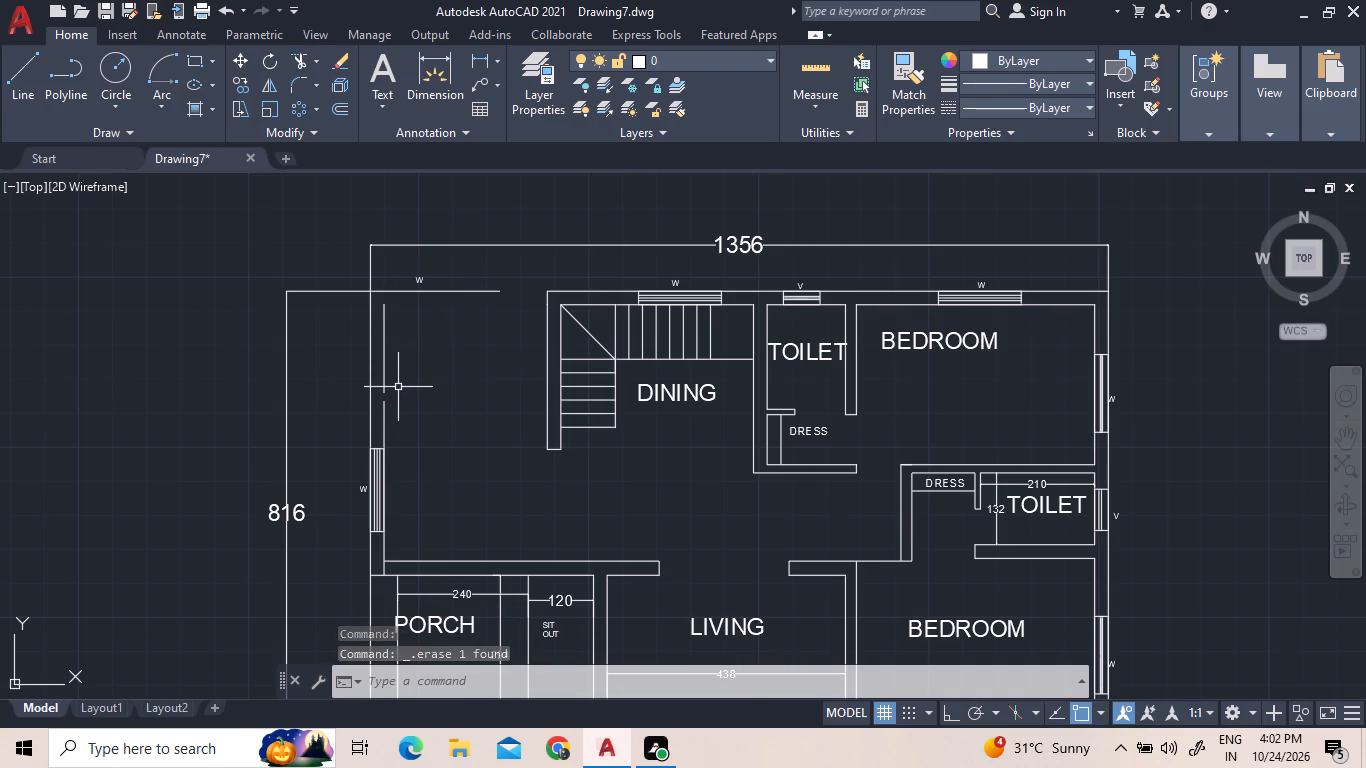
Erase the kitchen's left wall window, the inner left wall lines, and the W labels at the kitchen and W/A windows.
{"action": "left_click", "coordinate": [392, 553]}
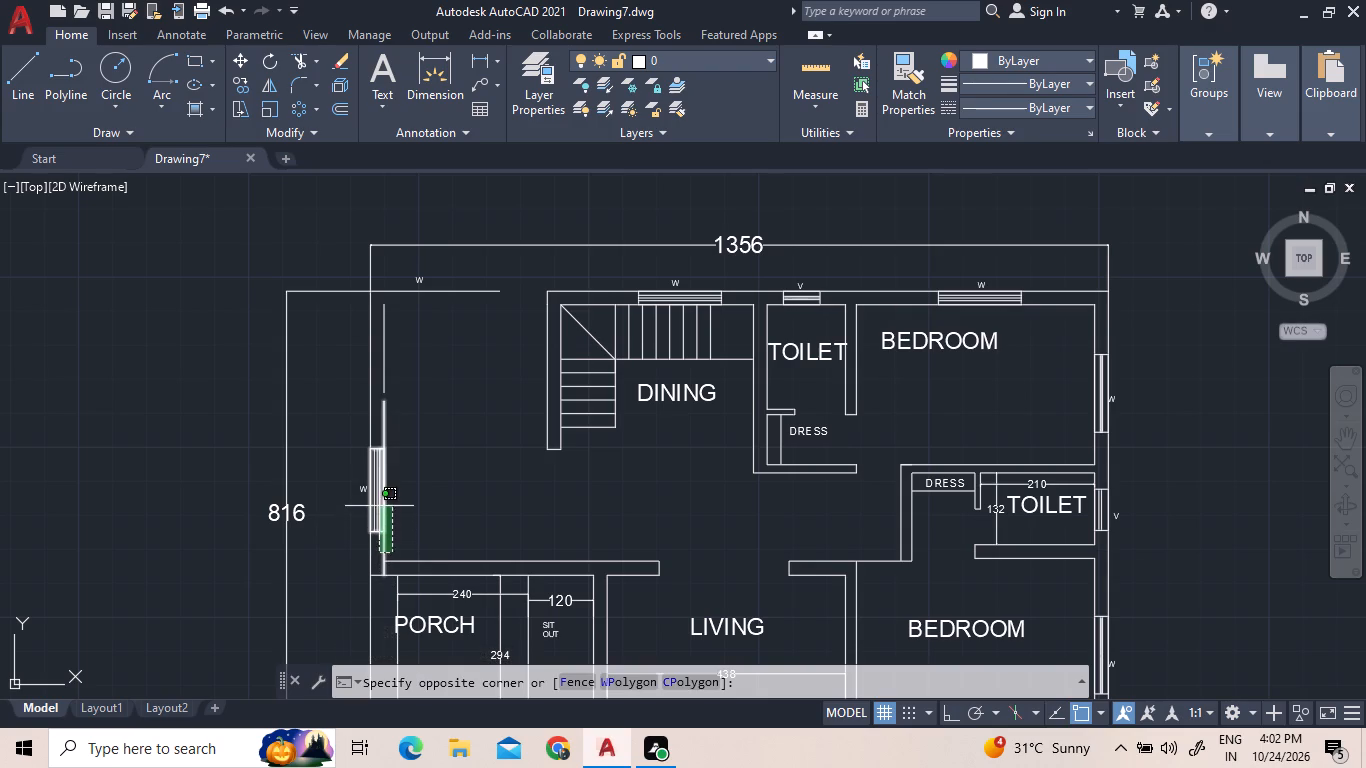
{"action": "left_click", "coordinate": [372, 445]}
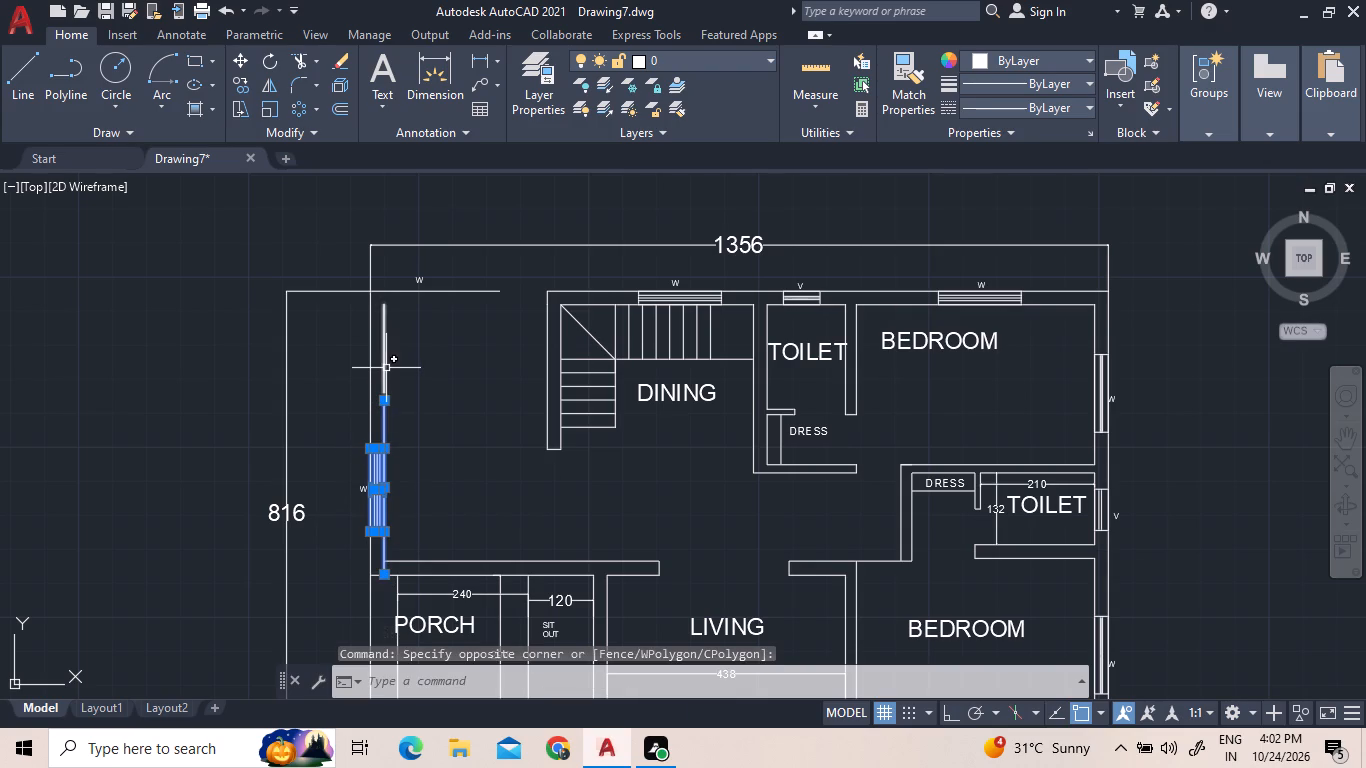
{"action": "left_click", "coordinate": [386, 368]}
{"action": "key", "text": "Delete"}
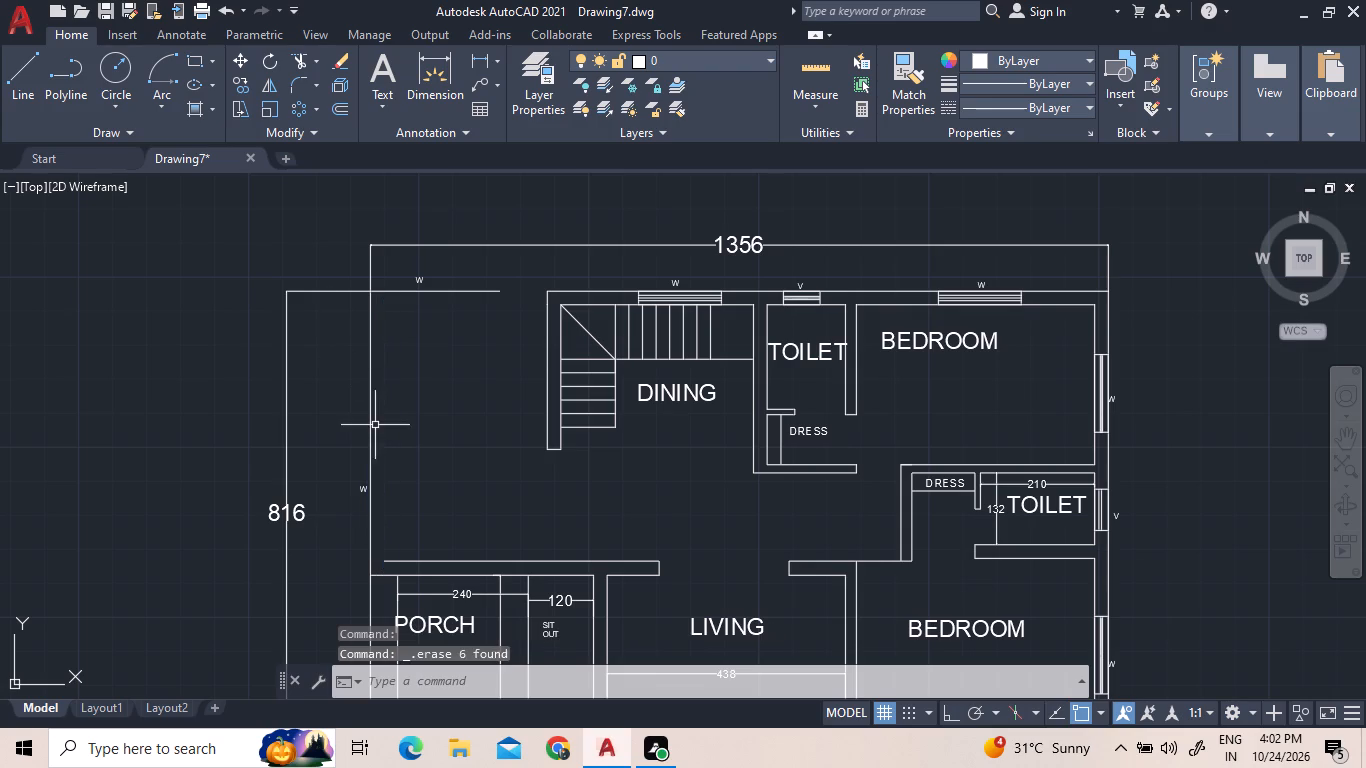
{"action": "left_click", "coordinate": [365, 491]}
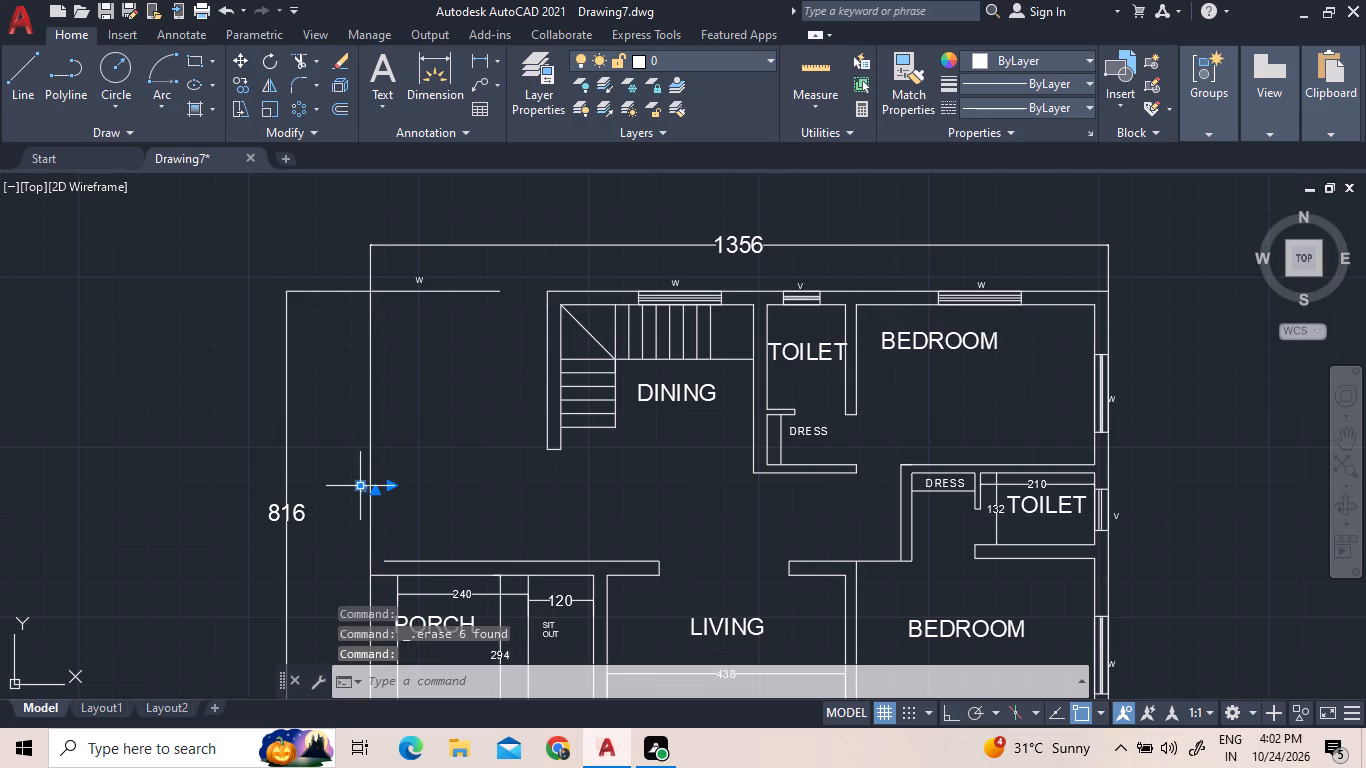
{"action": "left_click", "coordinate": [414, 278]}
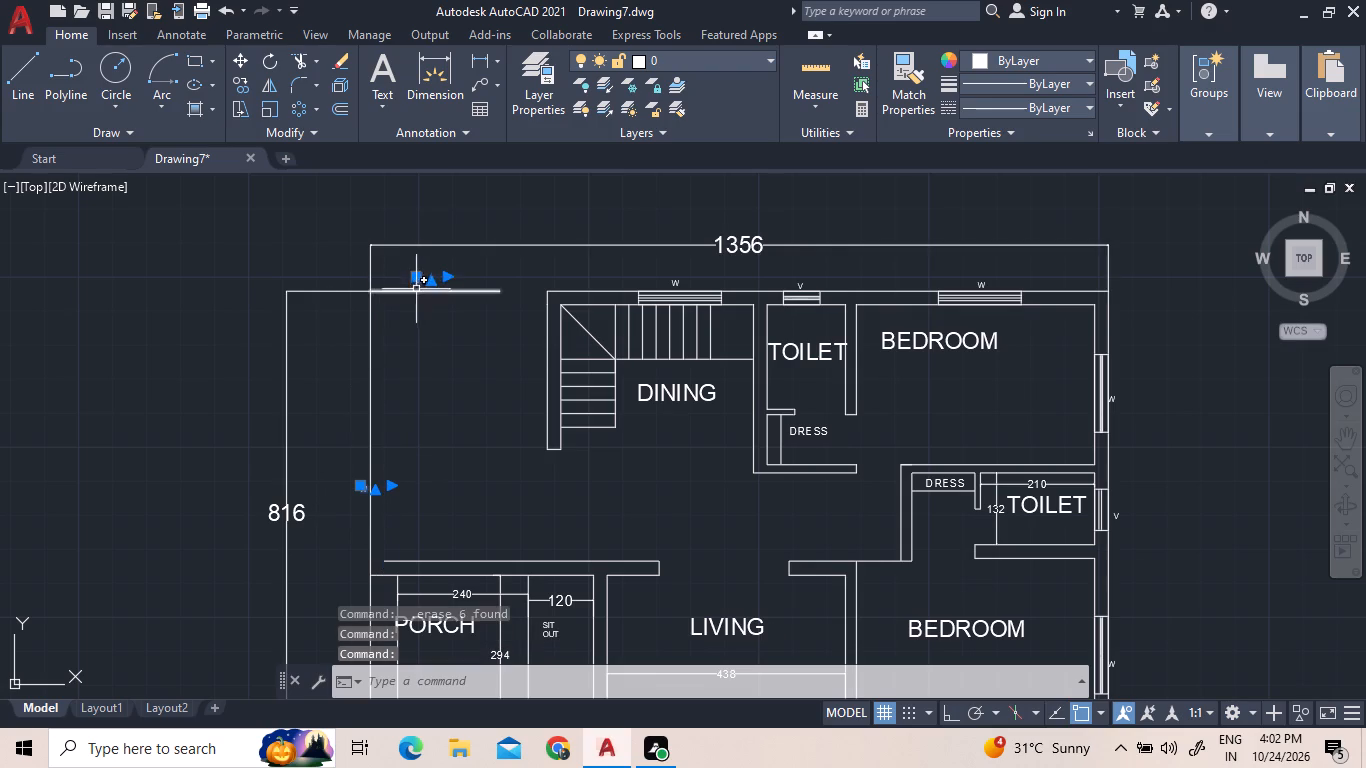
{"action": "key", "text": "Delete"}
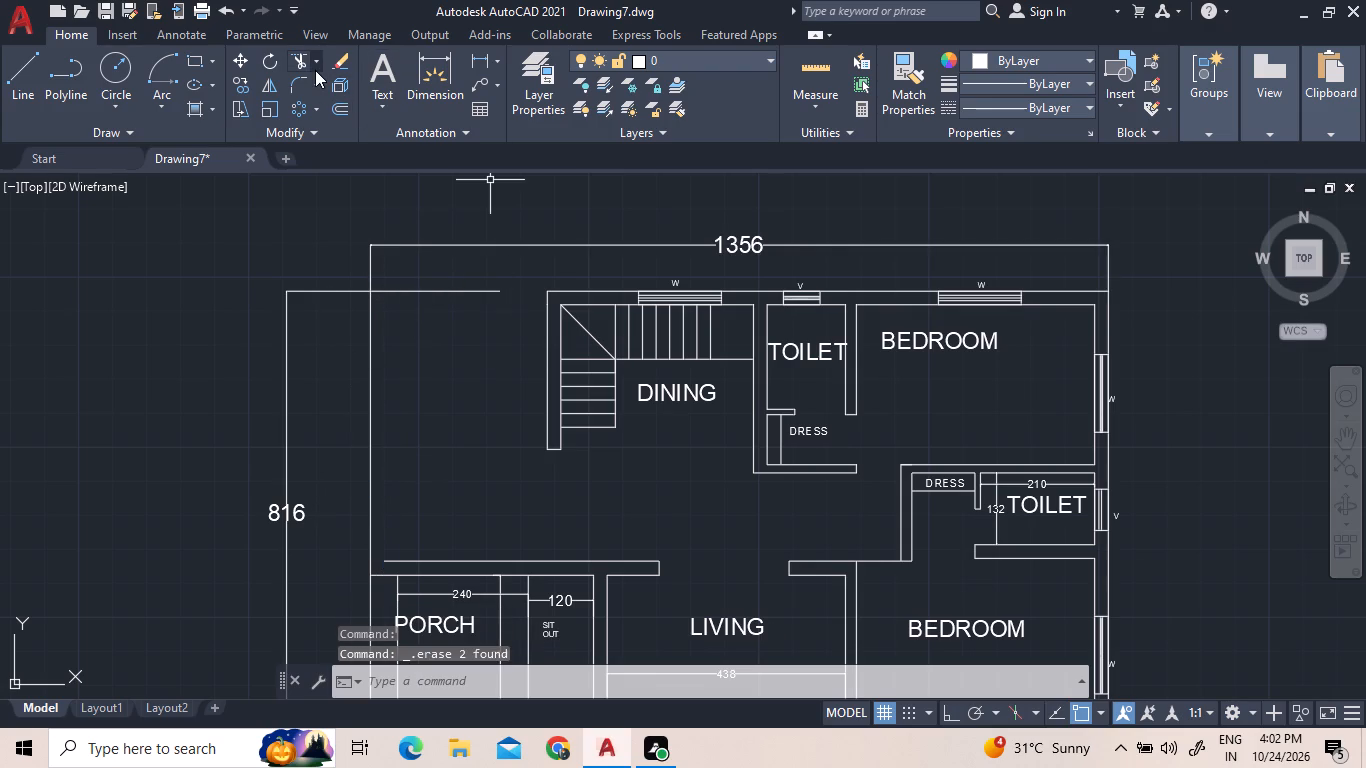
Extend the top outer wall line across the gap to the stair wall, and the former kitchen's bottom wall line to the left outer wall.
{"action": "left_click", "coordinate": [316, 64]}
{"action": "left_click", "coordinate": [319, 128]}
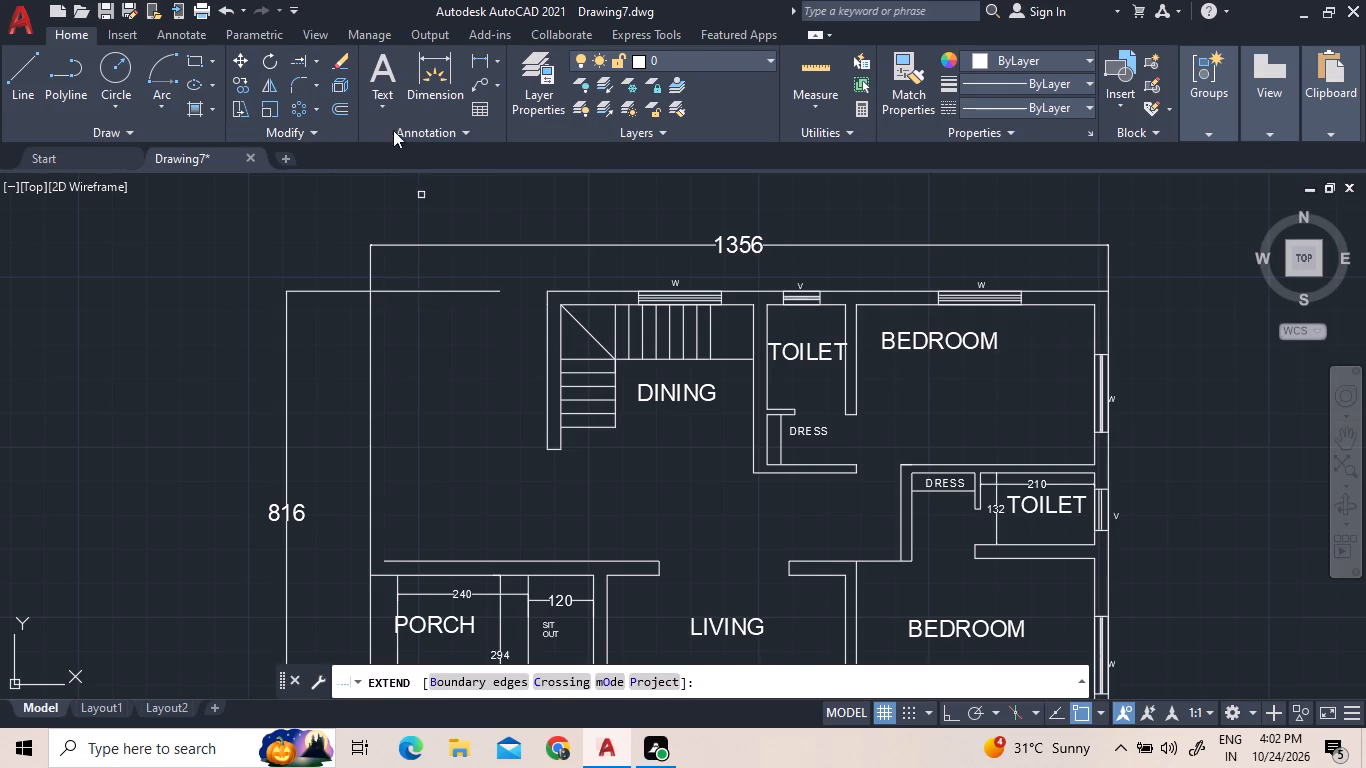
{"action": "left_click", "coordinate": [486, 291]}
{"action": "left_click", "coordinate": [411, 563]}
{"action": "right_click", "coordinate": [448, 402]}
{"action": "left_click", "coordinate": [494, 412]}
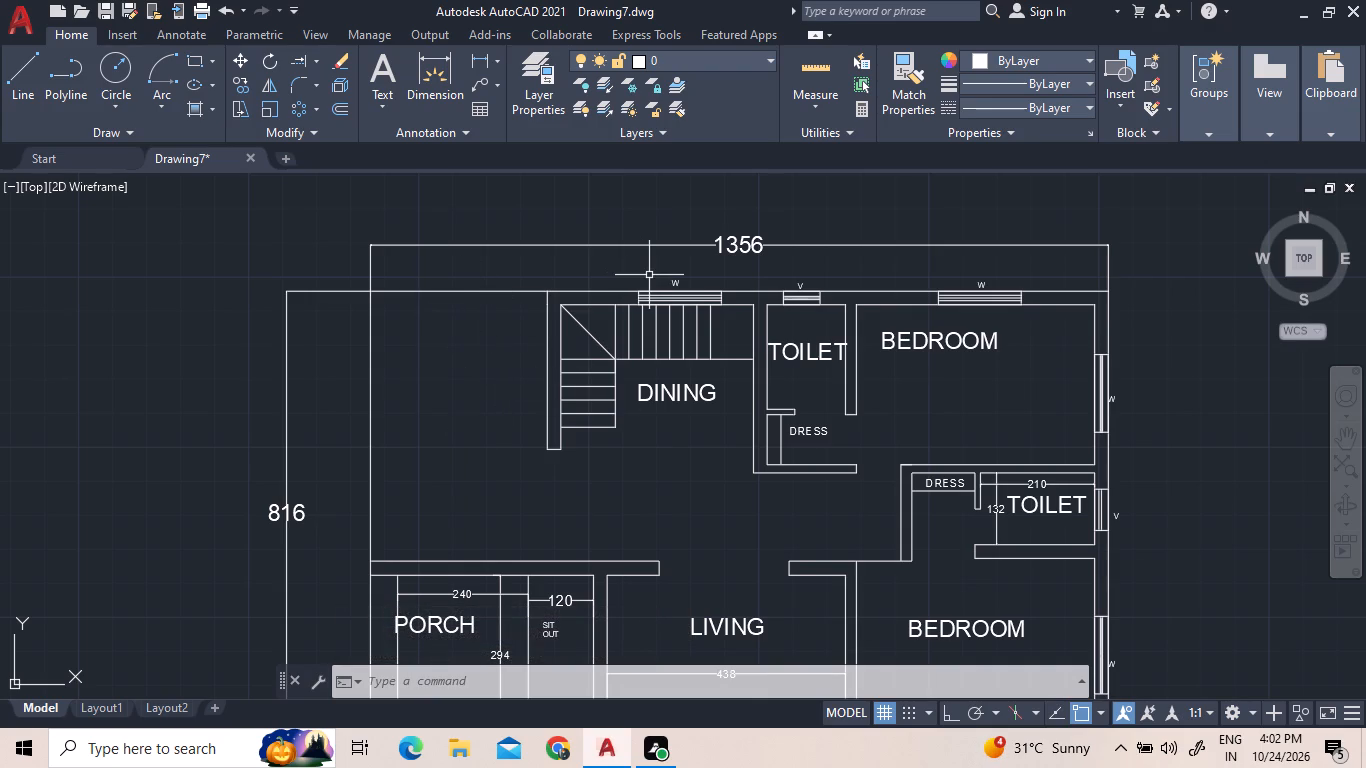
Add an OPEN TERRACE label with text height 30 in the cleared area left of the staircase.
{"action": "middle_click_drag", "start_coordinate": [652, 276], "coordinate": [414, 275]}
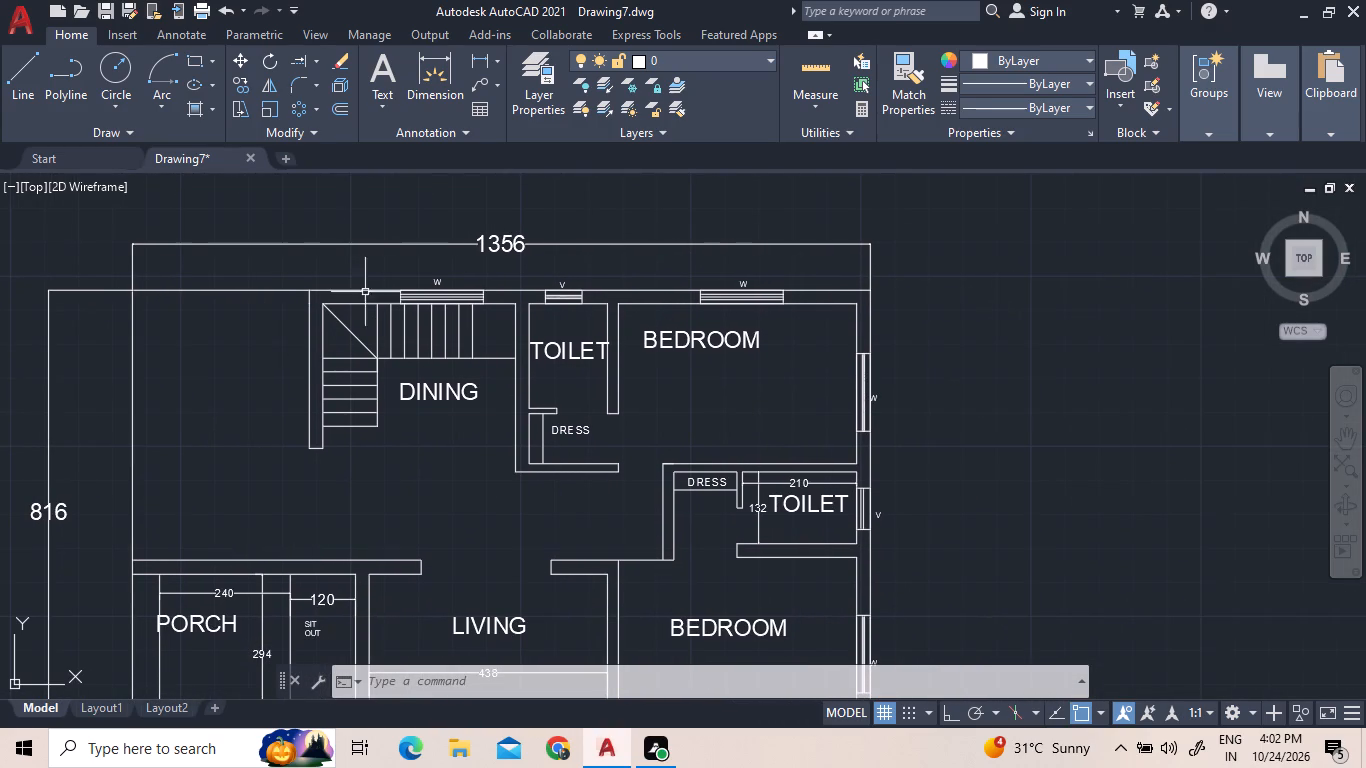
{"action": "scroll", "coordinate": [194, 442], "scroll_direction": "up", "scroll_amount": 1}
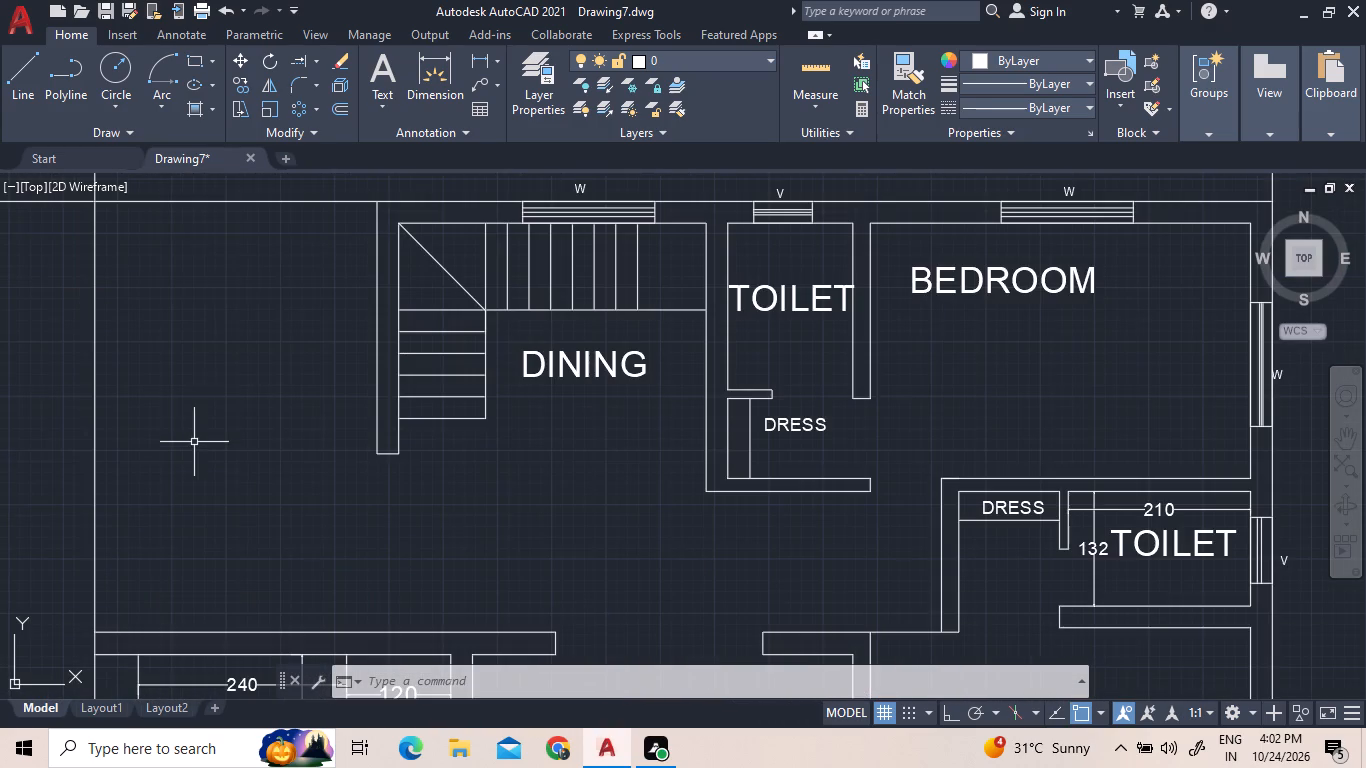
{"action": "left_click", "coordinate": [374, 73]}
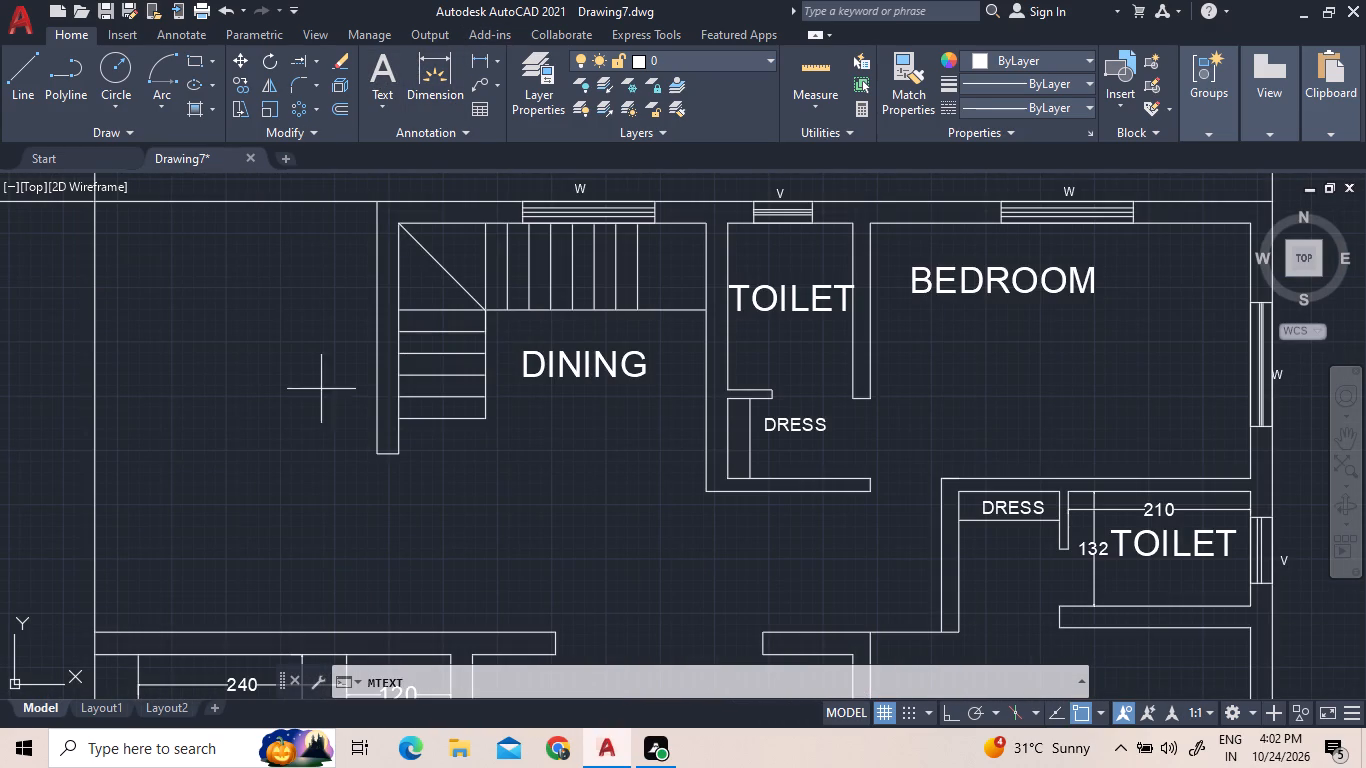
{"action": "left_click", "coordinate": [129, 349]}
{"action": "left_click", "coordinate": [254, 439]}
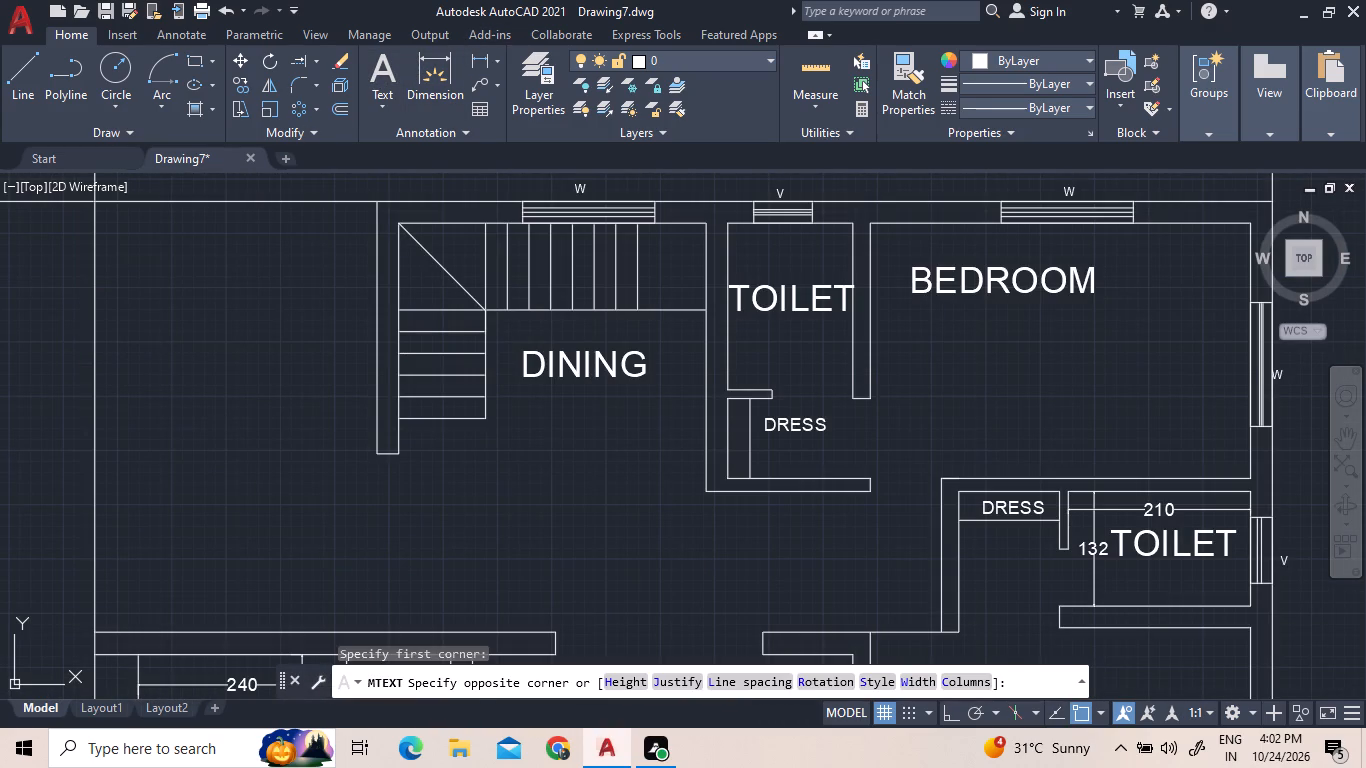
{"action": "type", "text": "OPEN"}
{"action": "key", "text": "space"}
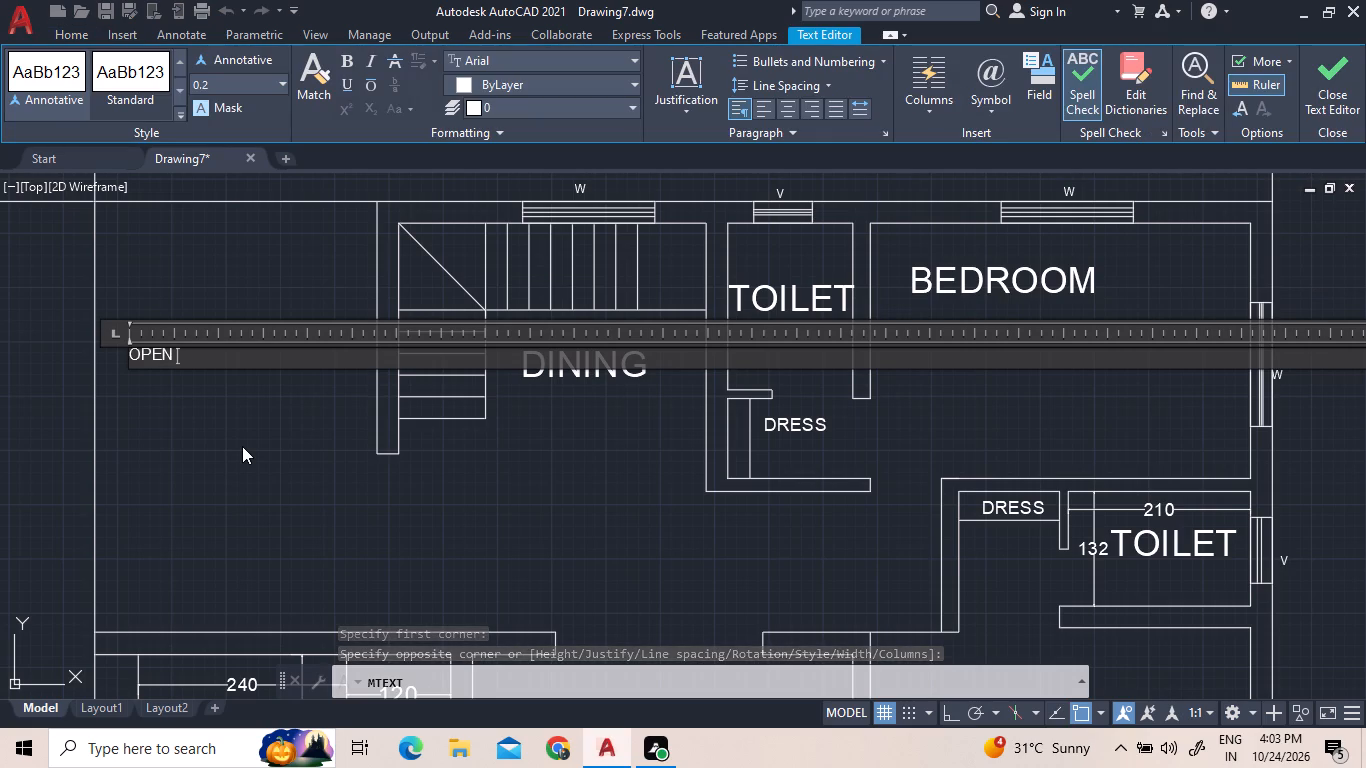
{"action": "type", "text": "TERRACE"}
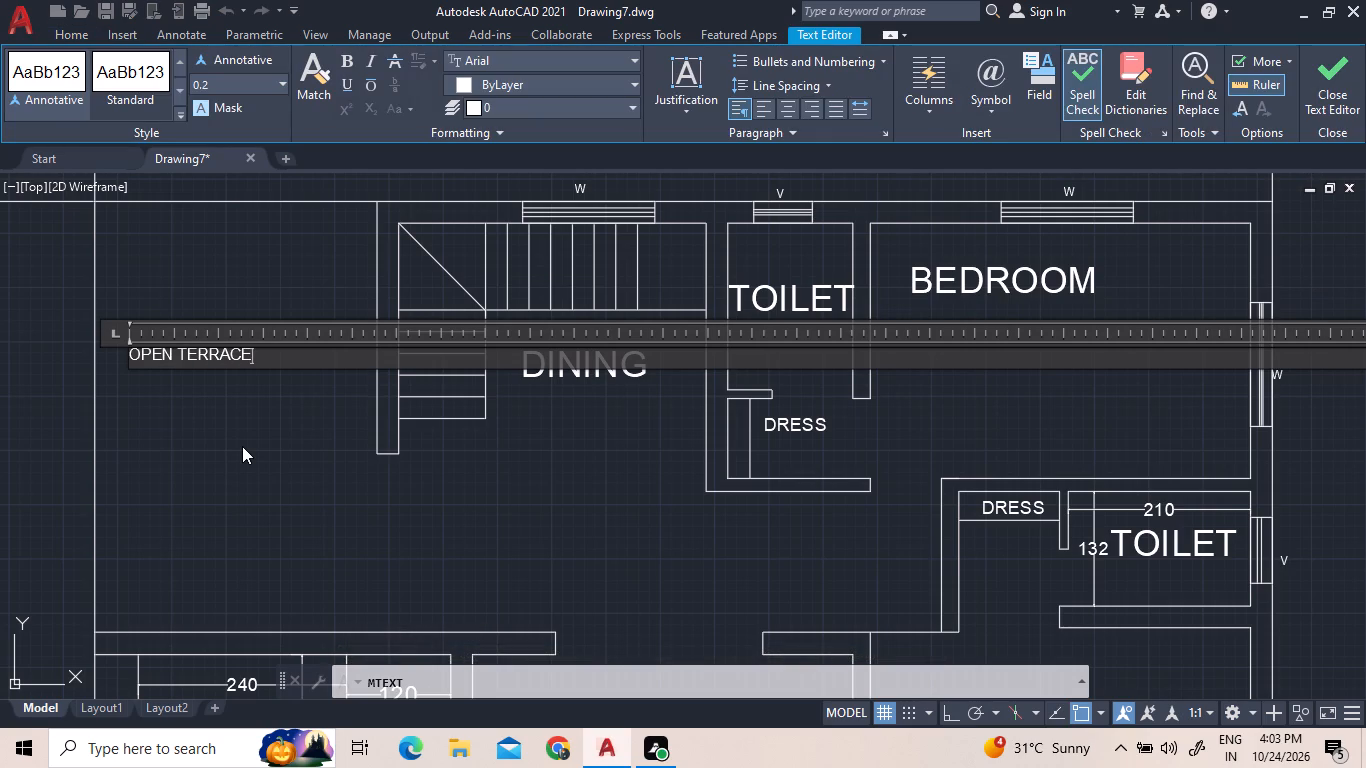
{"action": "left_click", "coordinate": [272, 367]}
{"action": "left_click", "coordinate": [272, 367]}
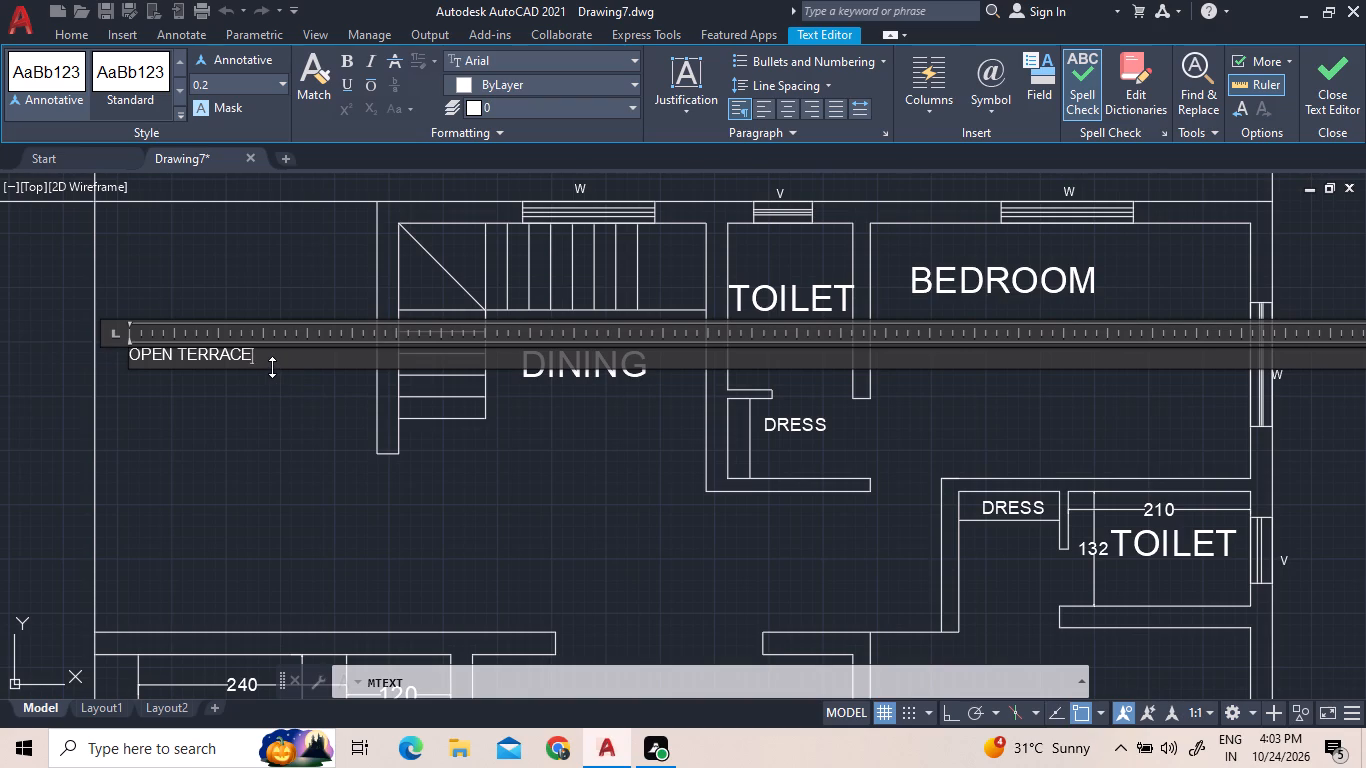
{"action": "left_click", "coordinate": [261, 352]}
{"action": "left_click", "coordinate": [261, 352]}
{"action": "left_click", "coordinate": [261, 352]}
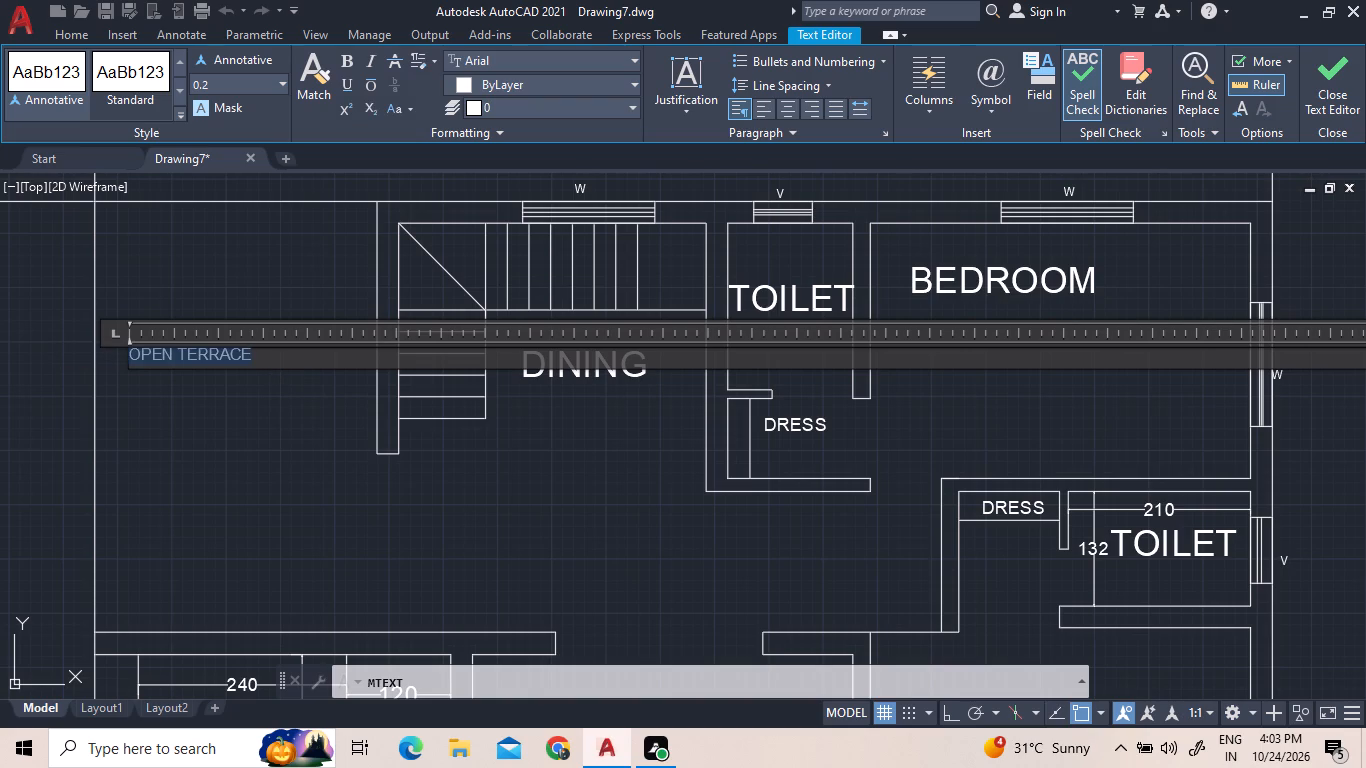
{"action": "left_click", "coordinate": [279, 78]}
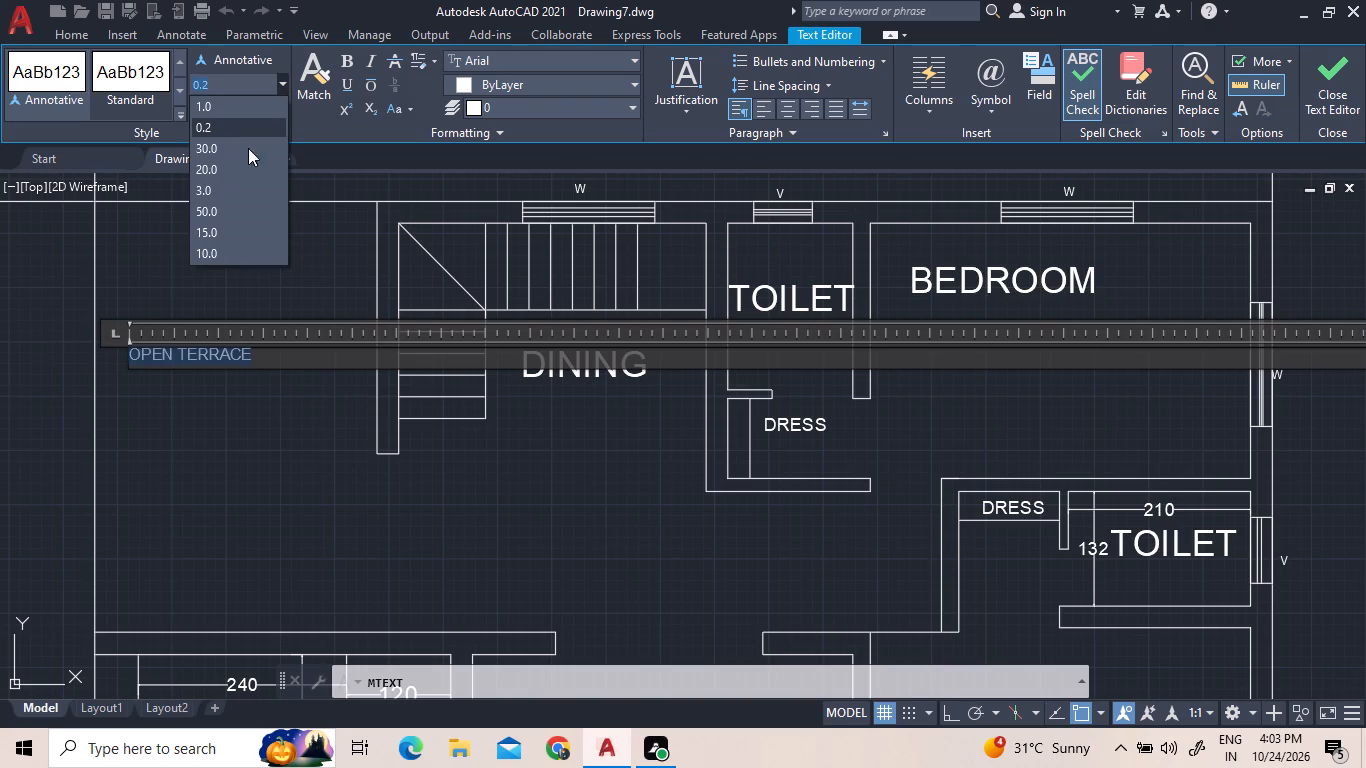
{"action": "left_click", "coordinate": [241, 150]}
{"action": "left_click", "coordinate": [254, 264]}
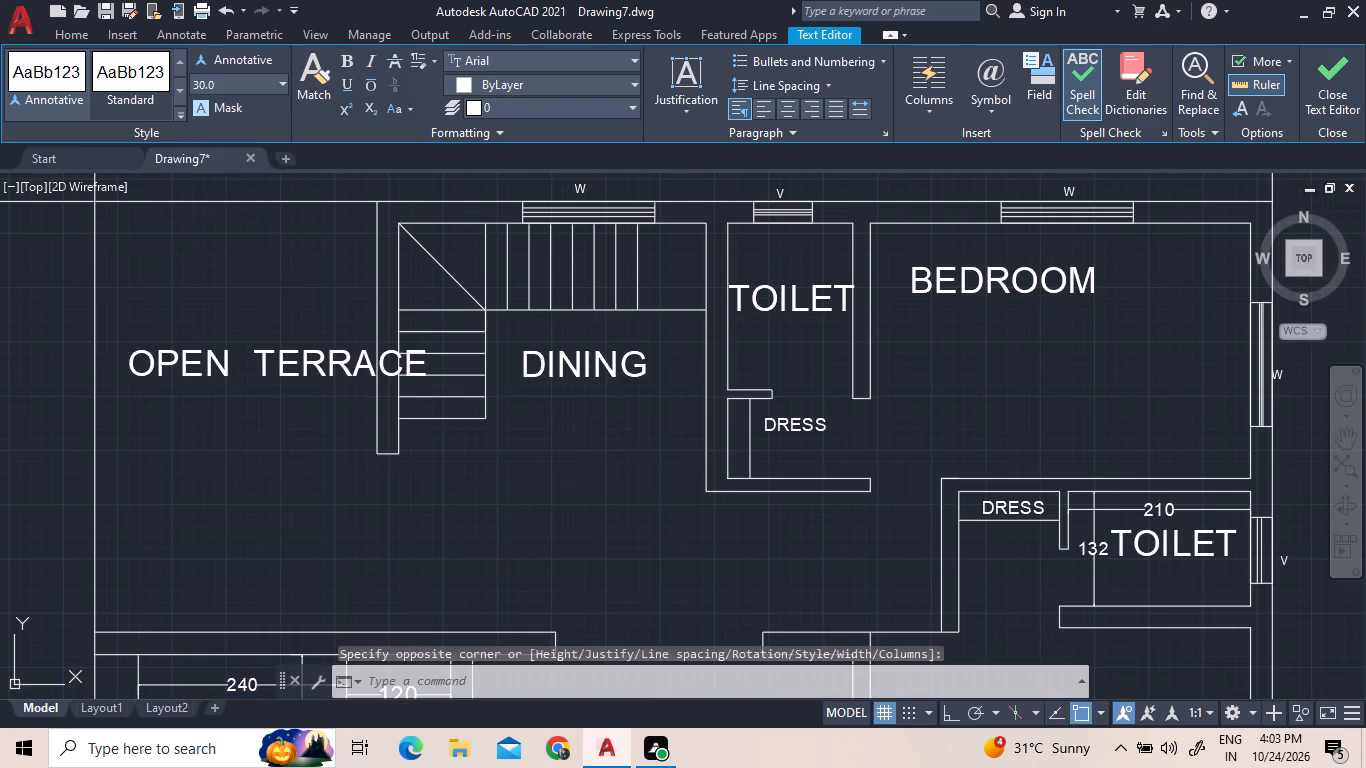
Move the OPEN TERRACE label slightly left, closer to the left outer wall.
{"action": "left_click", "coordinate": [323, 371]}
{"action": "right_click", "coordinate": [302, 361]}
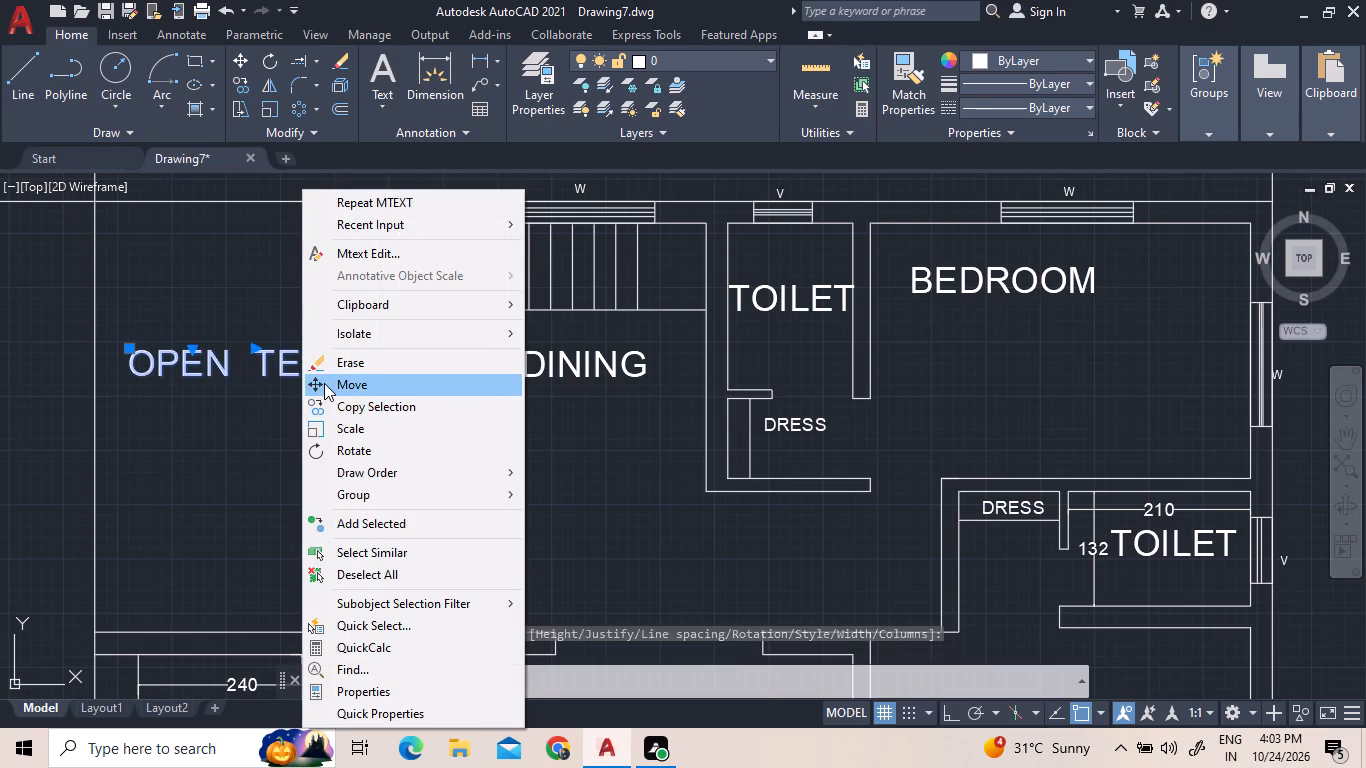
{"action": "left_click", "coordinate": [324, 383]}
{"action": "left_click", "coordinate": [153, 366]}
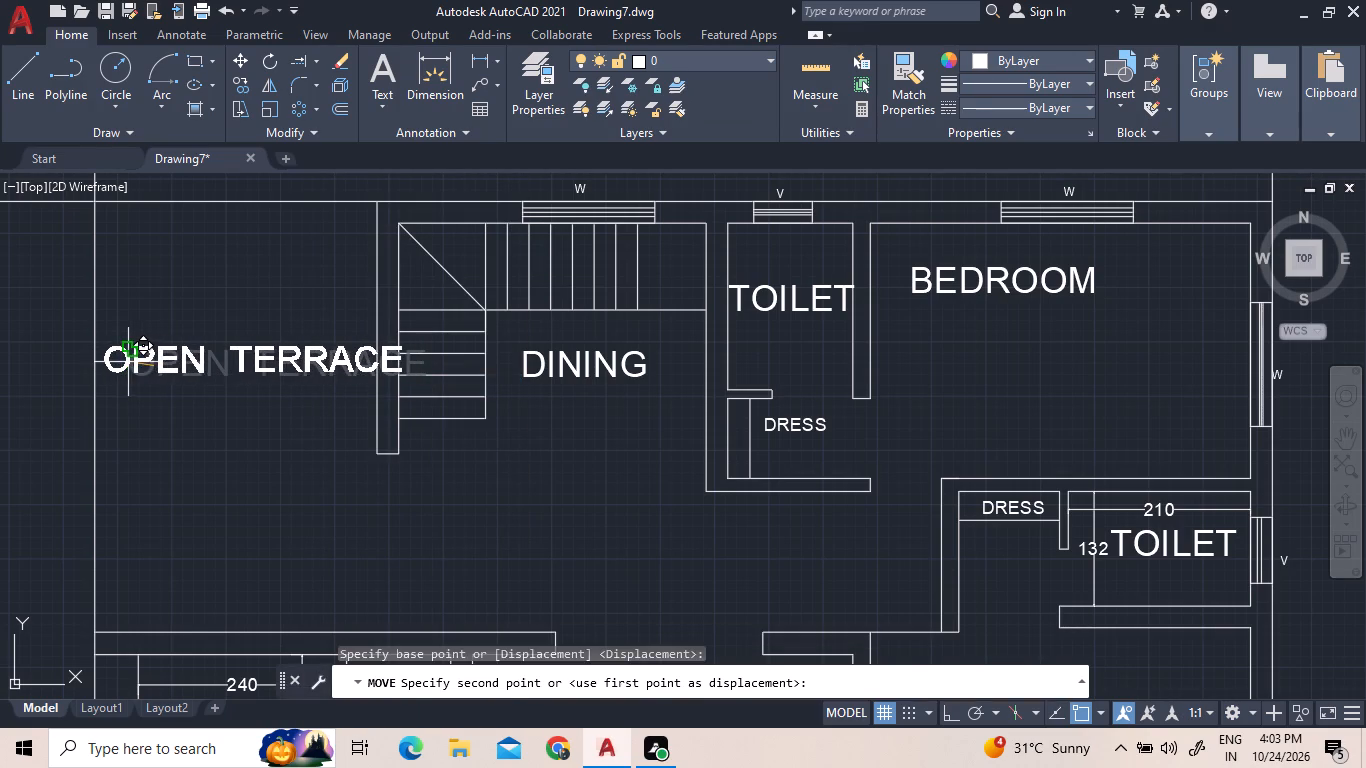
{"action": "left_click", "coordinate": [128, 362]}
Set the OPEN TERRACE label's text height to 20.
{"action": "triple_click", "coordinate": [185, 347]}
{"action": "left_click", "coordinate": [185, 347]}
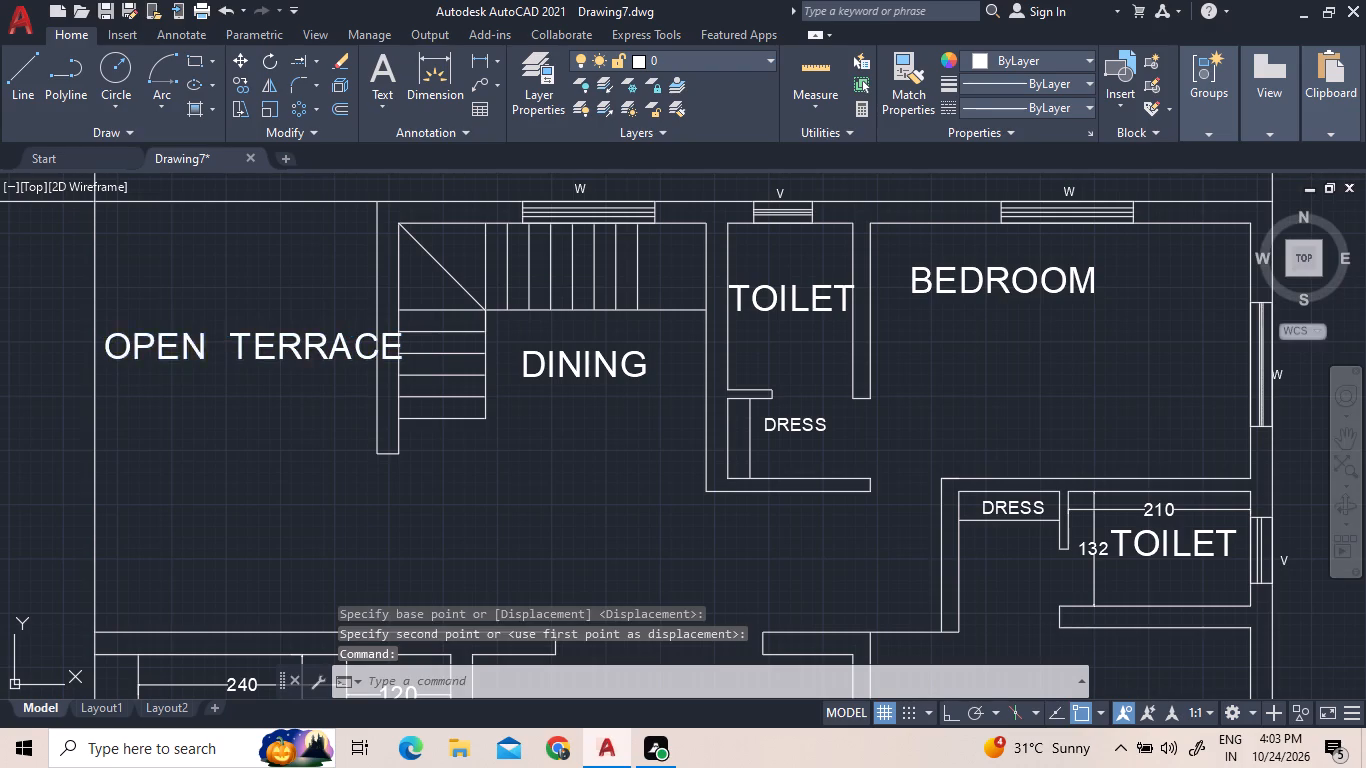
{"action": "left_click", "coordinate": [185, 347]}
{"action": "left_click", "coordinate": [185, 345]}
{"action": "left_click", "coordinate": [305, 349]}
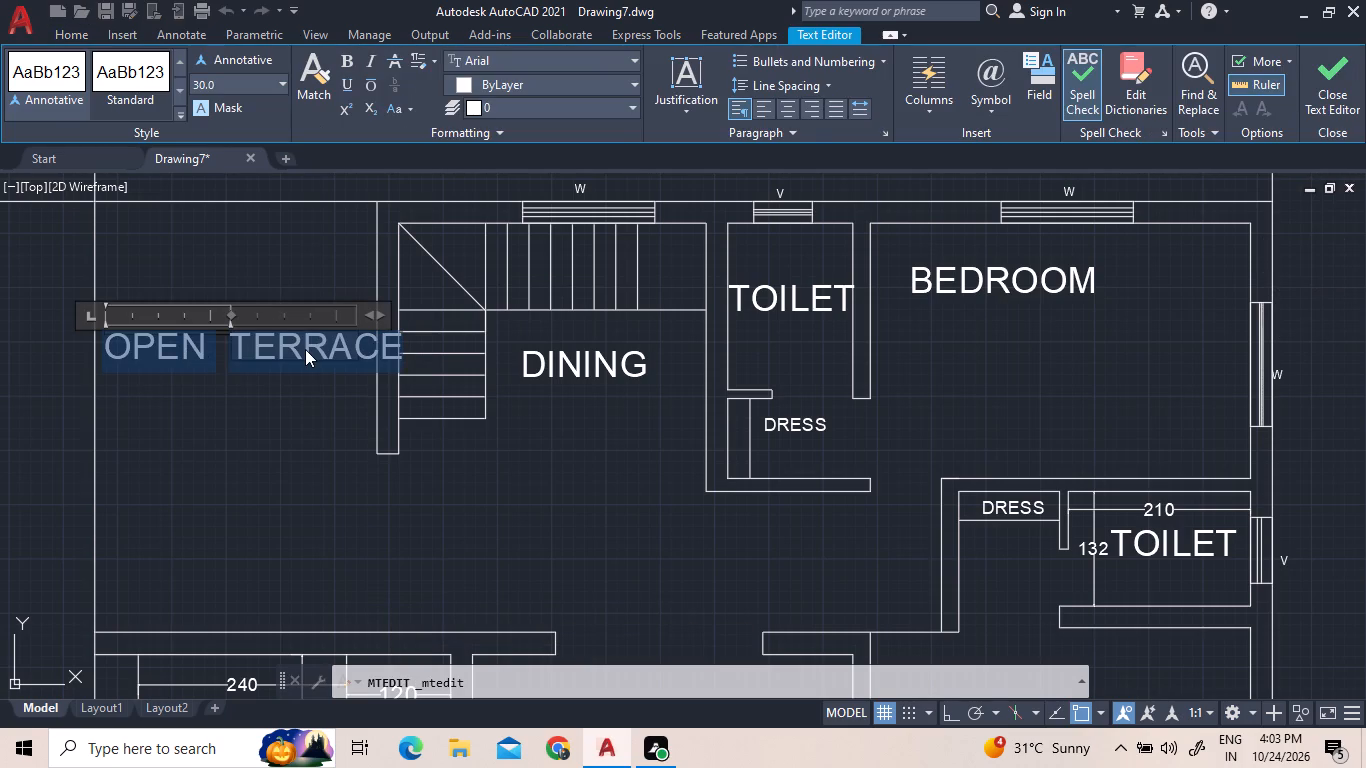
{"action": "left_click", "coordinate": [305, 349]}
{"action": "left_click", "coordinate": [305, 349]}
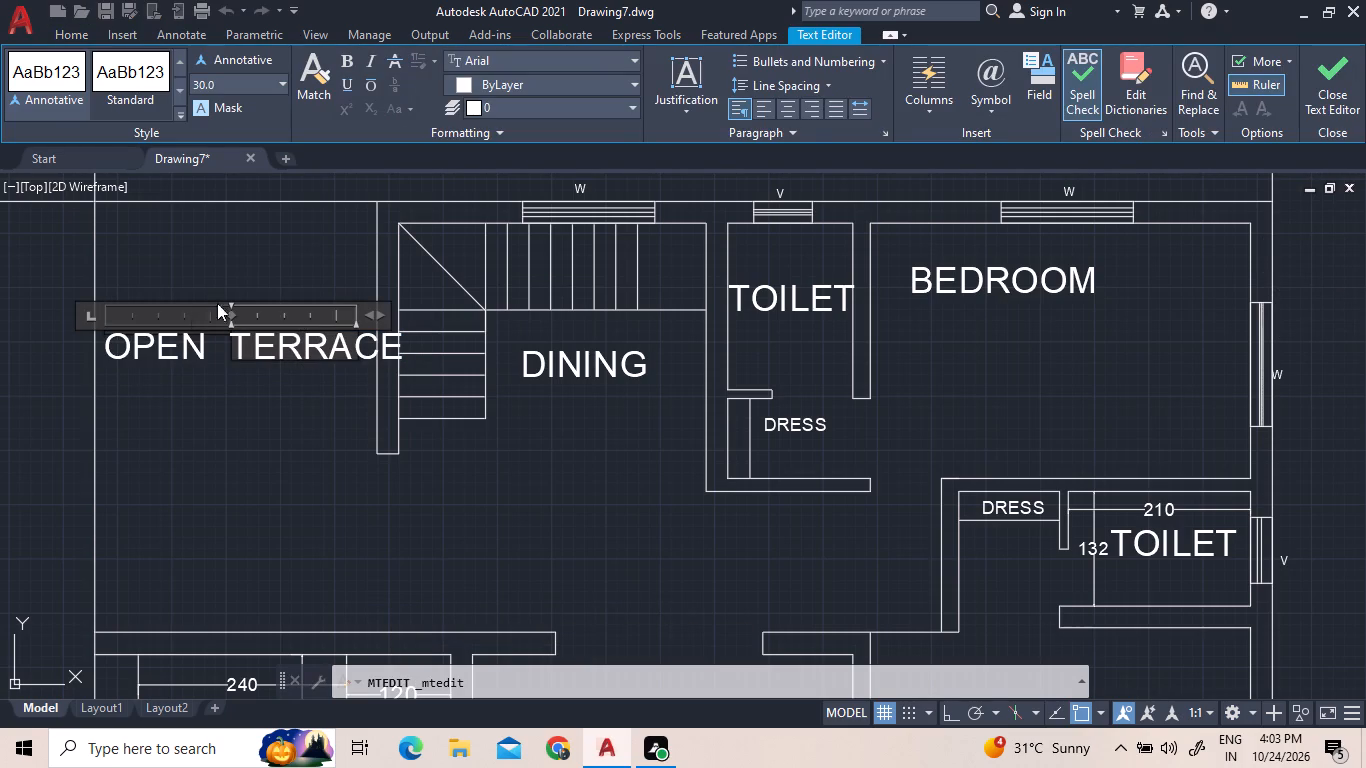
{"action": "right_click", "coordinate": [242, 272]}
{"action": "left_click", "coordinate": [327, 187]}
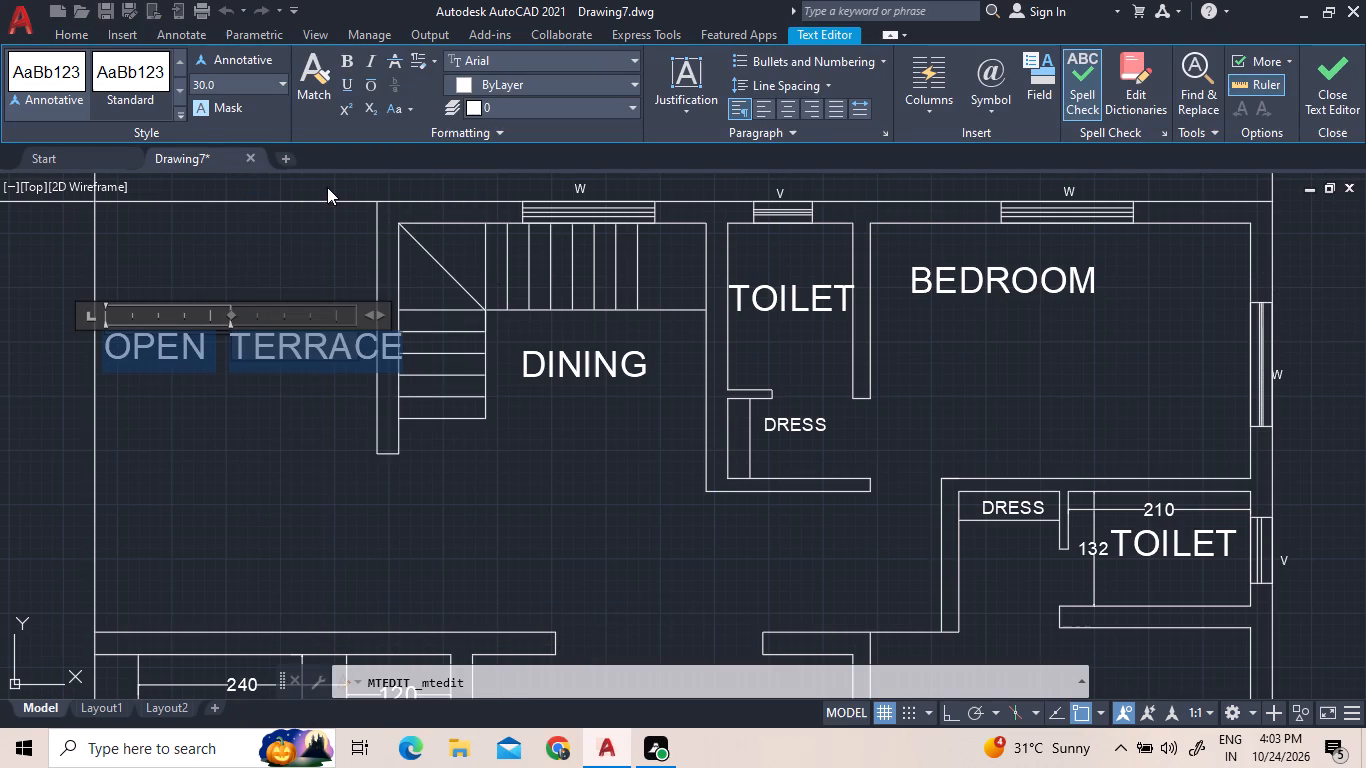
{"action": "left_click", "coordinate": [283, 84]}
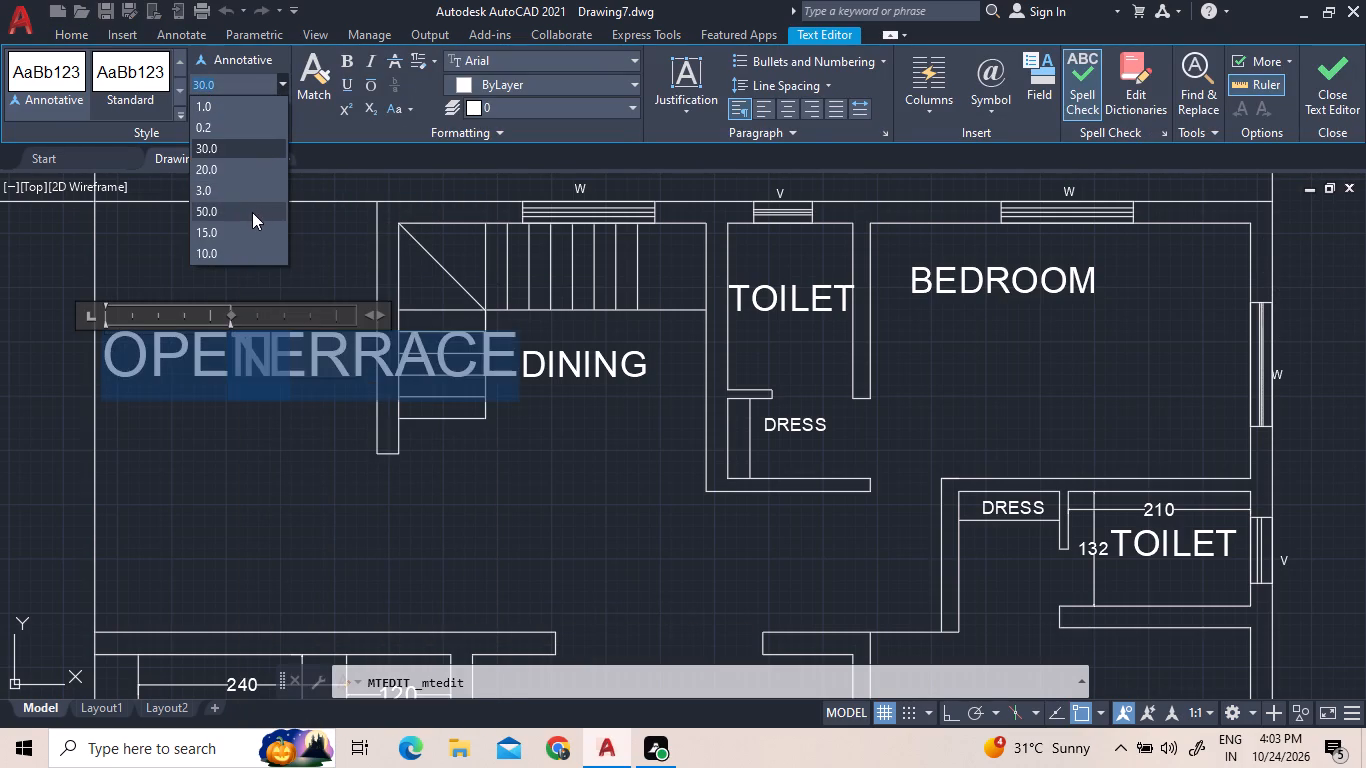
{"action": "left_click", "coordinate": [235, 163]}
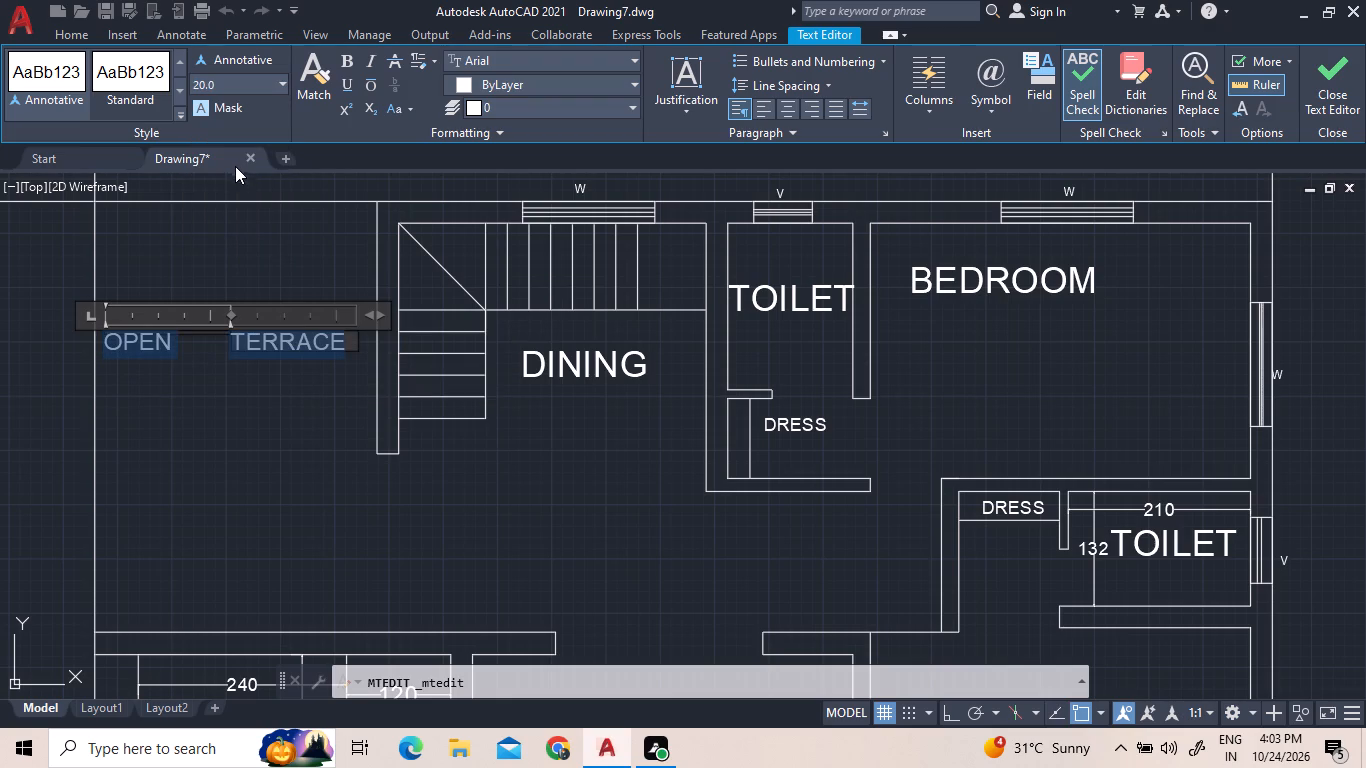
{"action": "left_click", "coordinate": [247, 269]}
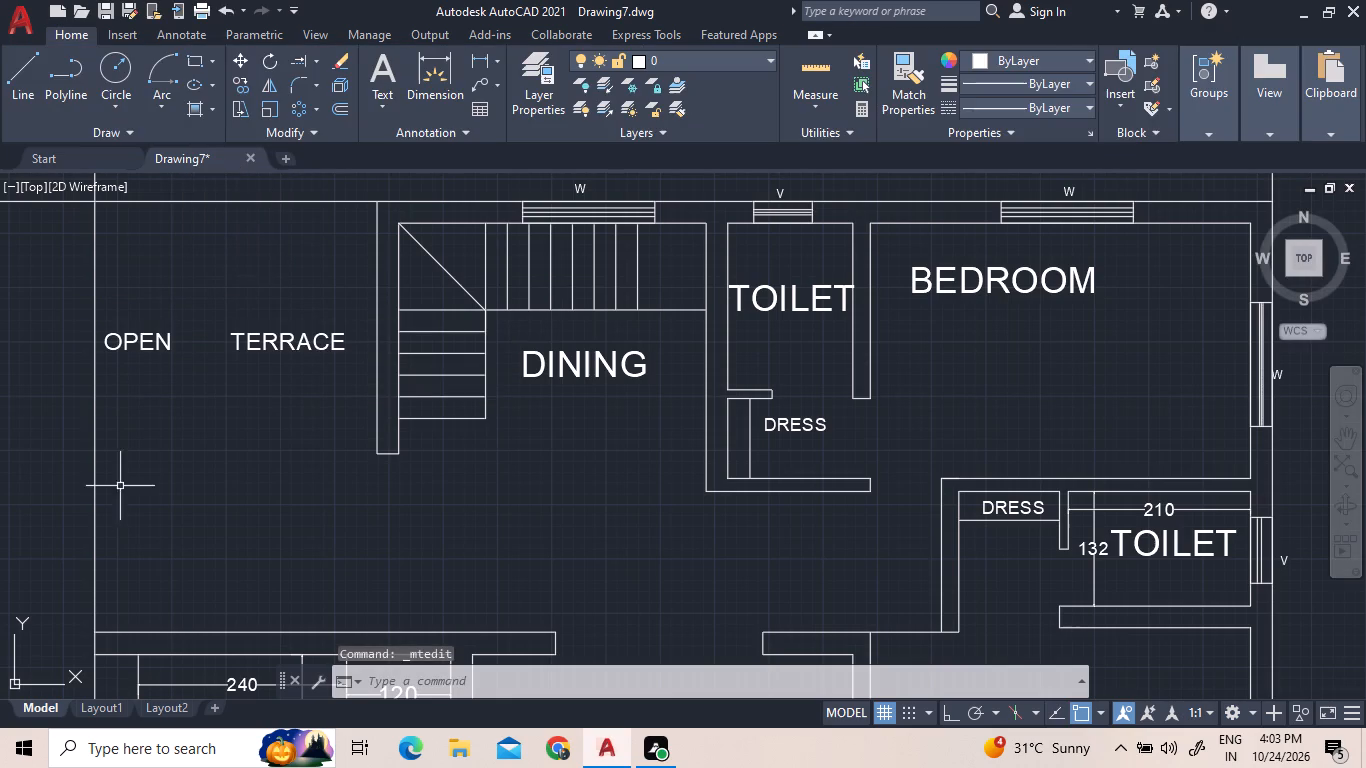
Narrow the OPEN TERRACE label's text frame so the two words stack on separate lines.
{"action": "left_click", "coordinate": [164, 345]}
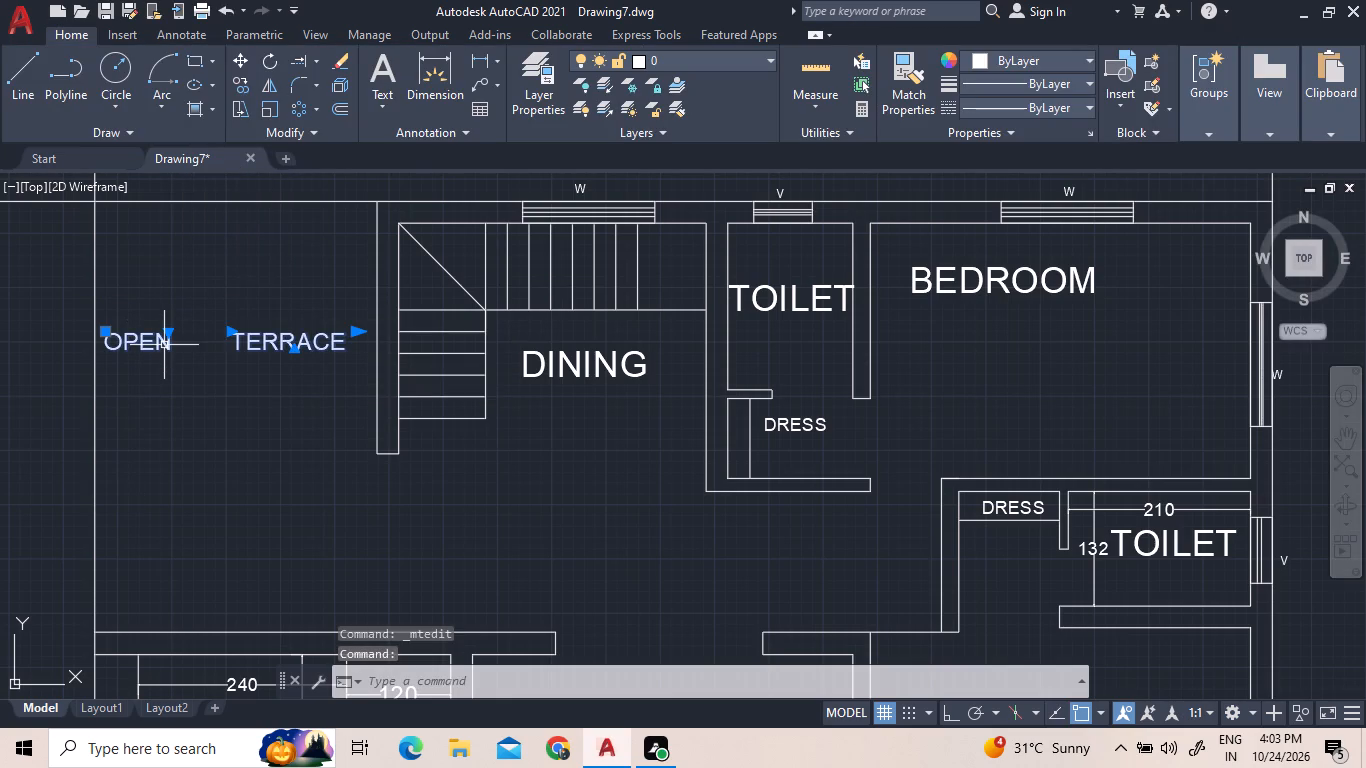
{"action": "left_click_drag", "start_coordinate": [167, 334], "coordinate": [226, 349]}
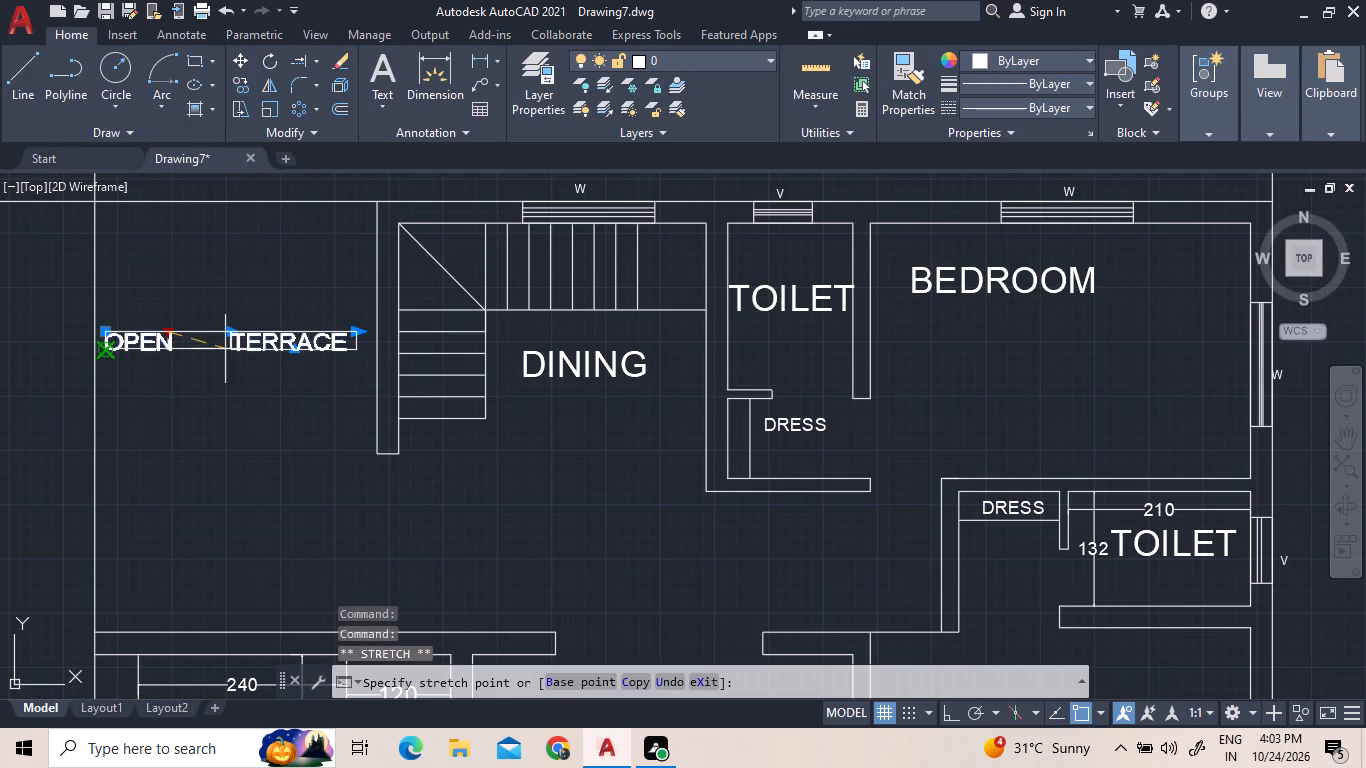
{"action": "left_click_drag", "start_coordinate": [226, 349], "coordinate": [239, 344]}
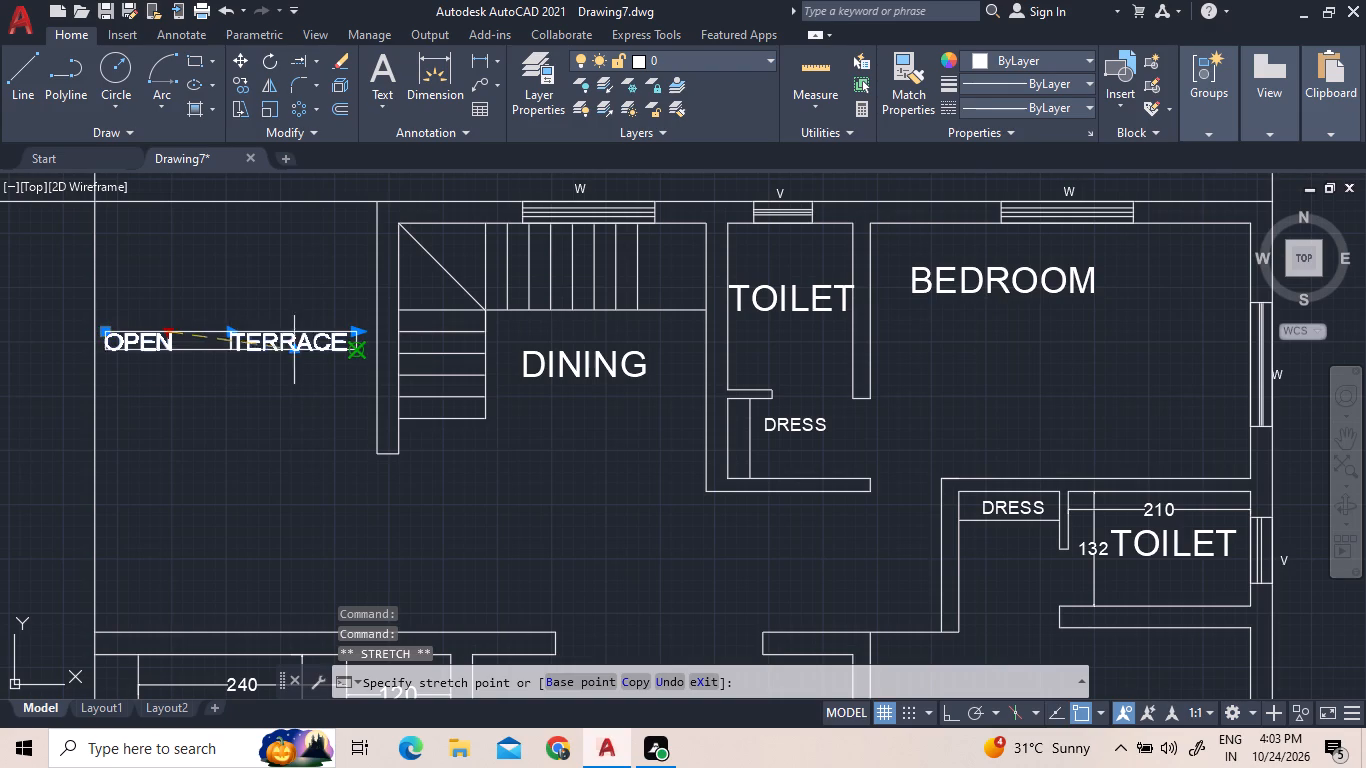
{"action": "left_click", "coordinate": [360, 331]}
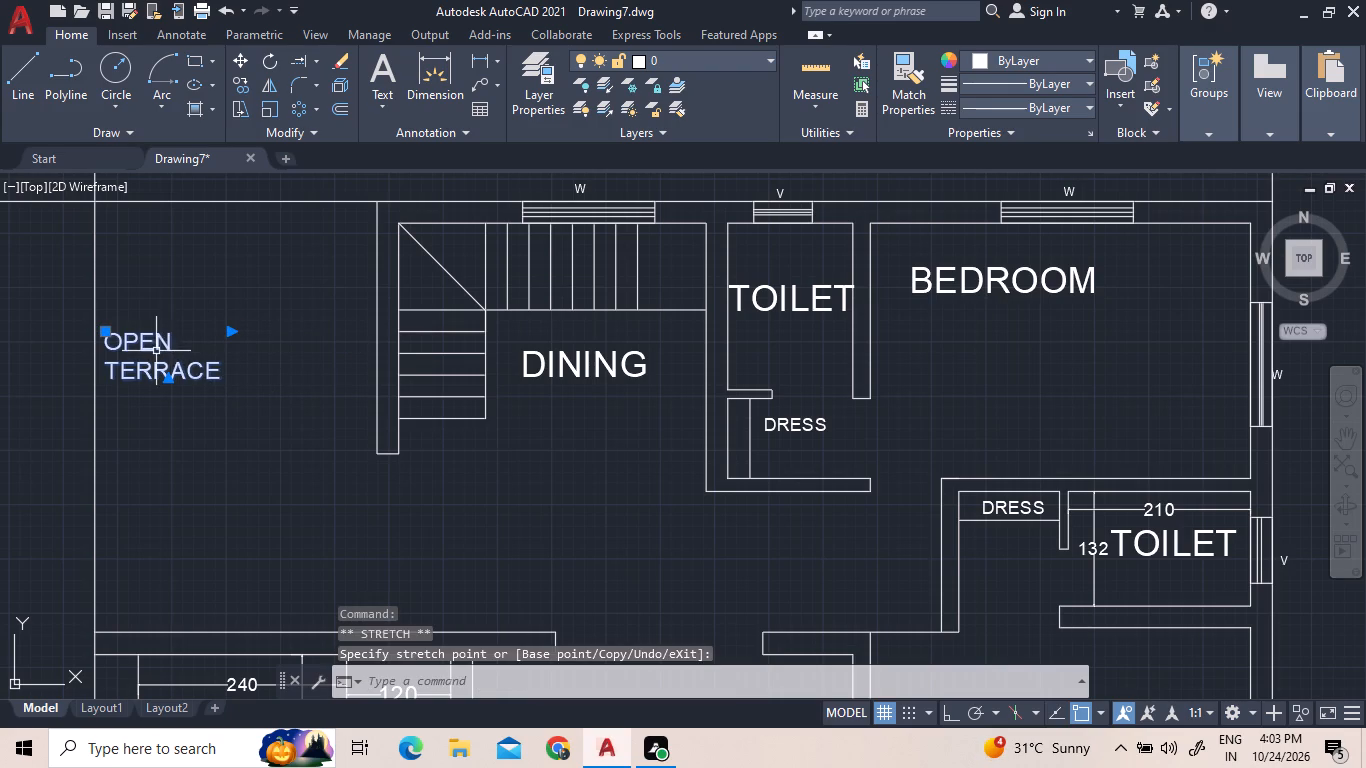
Move the stacked OPEN TERRACE label toward the middle of the open area beside the staircase.
{"action": "left_click_drag", "start_coordinate": [150, 351], "coordinate": [250, 335]}
{"action": "right_click", "coordinate": [164, 345]}
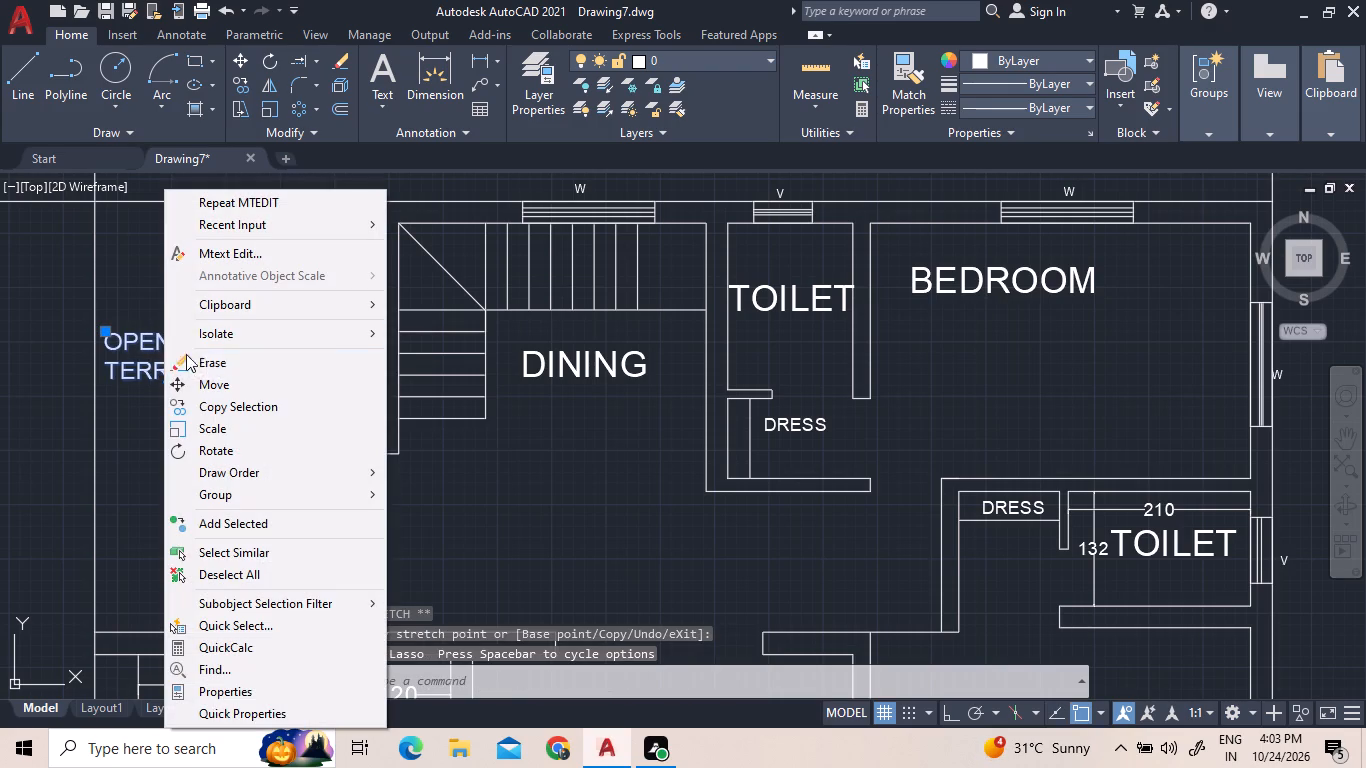
{"action": "left_click", "coordinate": [209, 394]}
{"action": "left_click", "coordinate": [160, 358]}
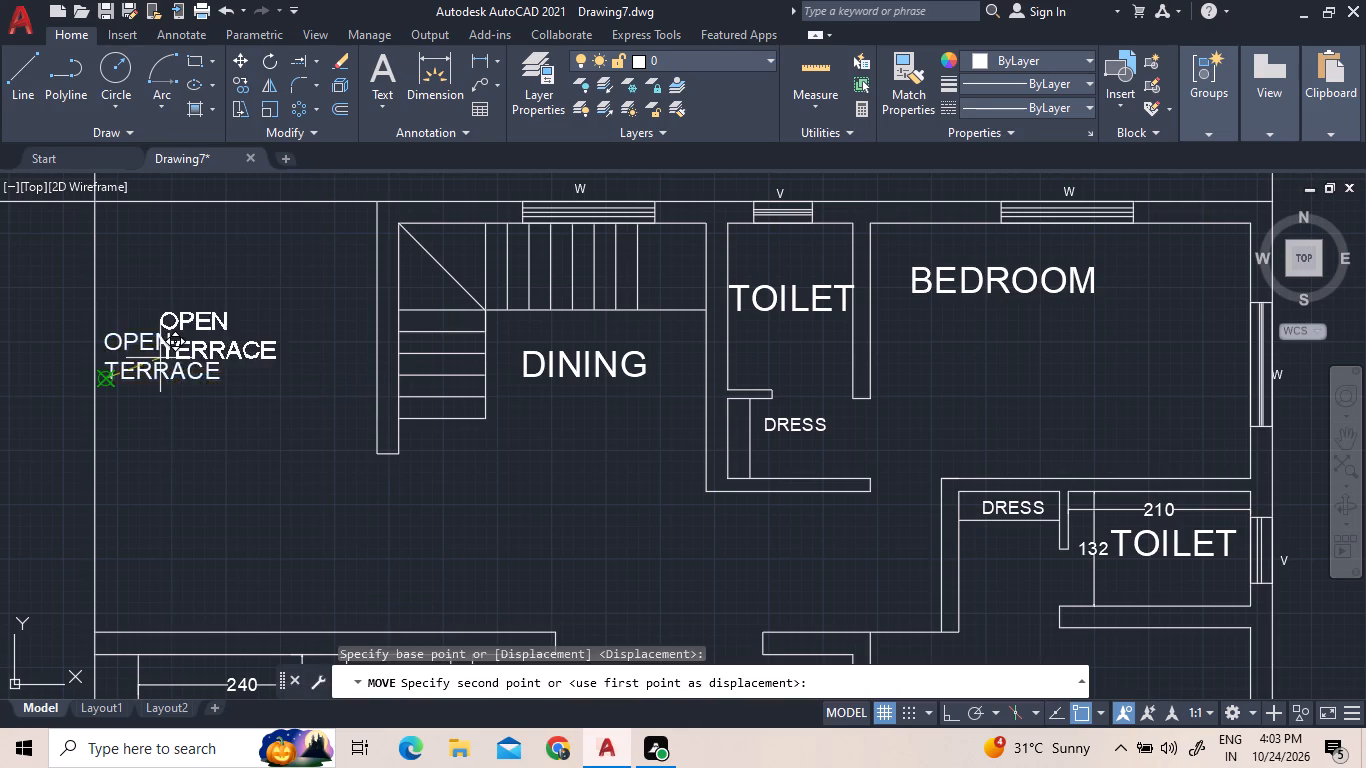
{"action": "left_click", "coordinate": [178, 373]}
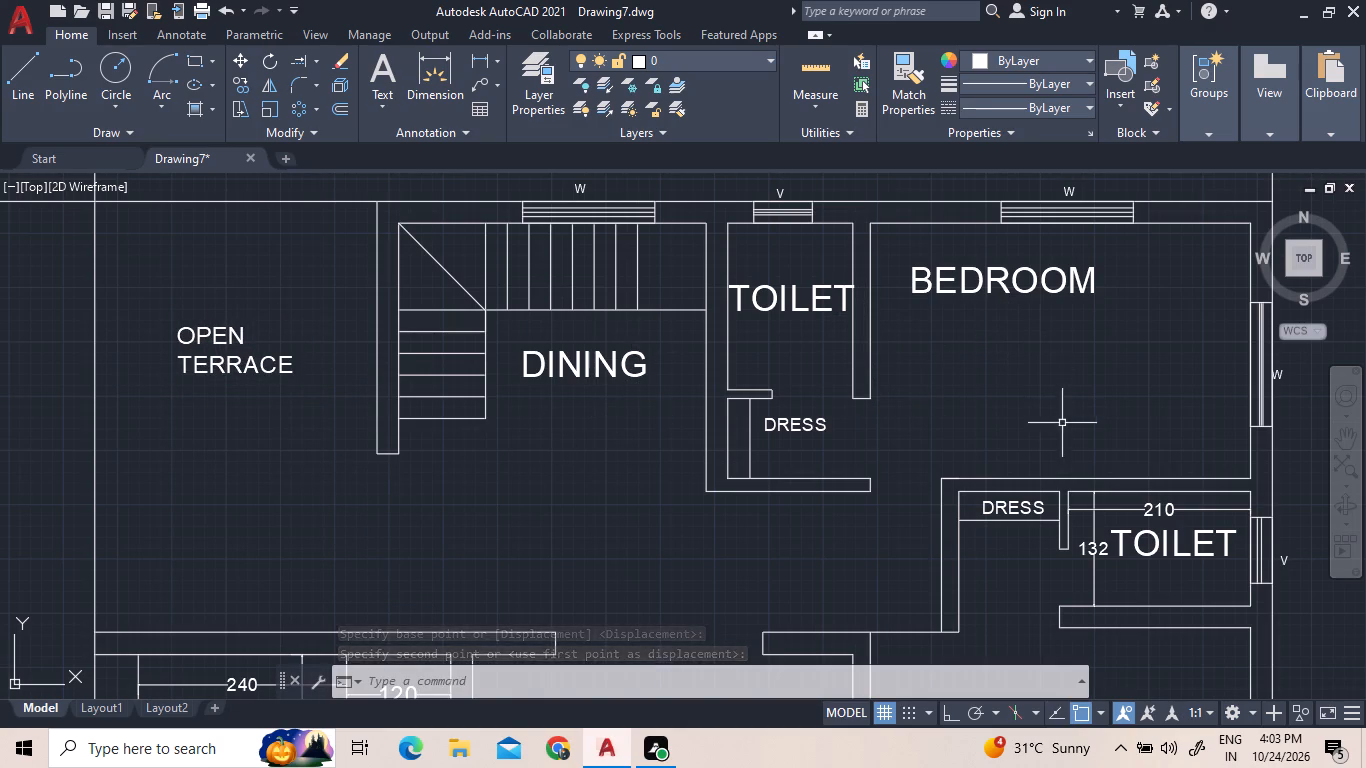
Add a vertical linear dimension between the inner top and bottom walls of the lower bedroom, beside its label.
{"action": "middle_click_drag", "start_coordinate": [1125, 545], "coordinate": [1023, 290]}
{"action": "middle_click_drag", "start_coordinate": [1046, 518], "coordinate": [1036, 457]}
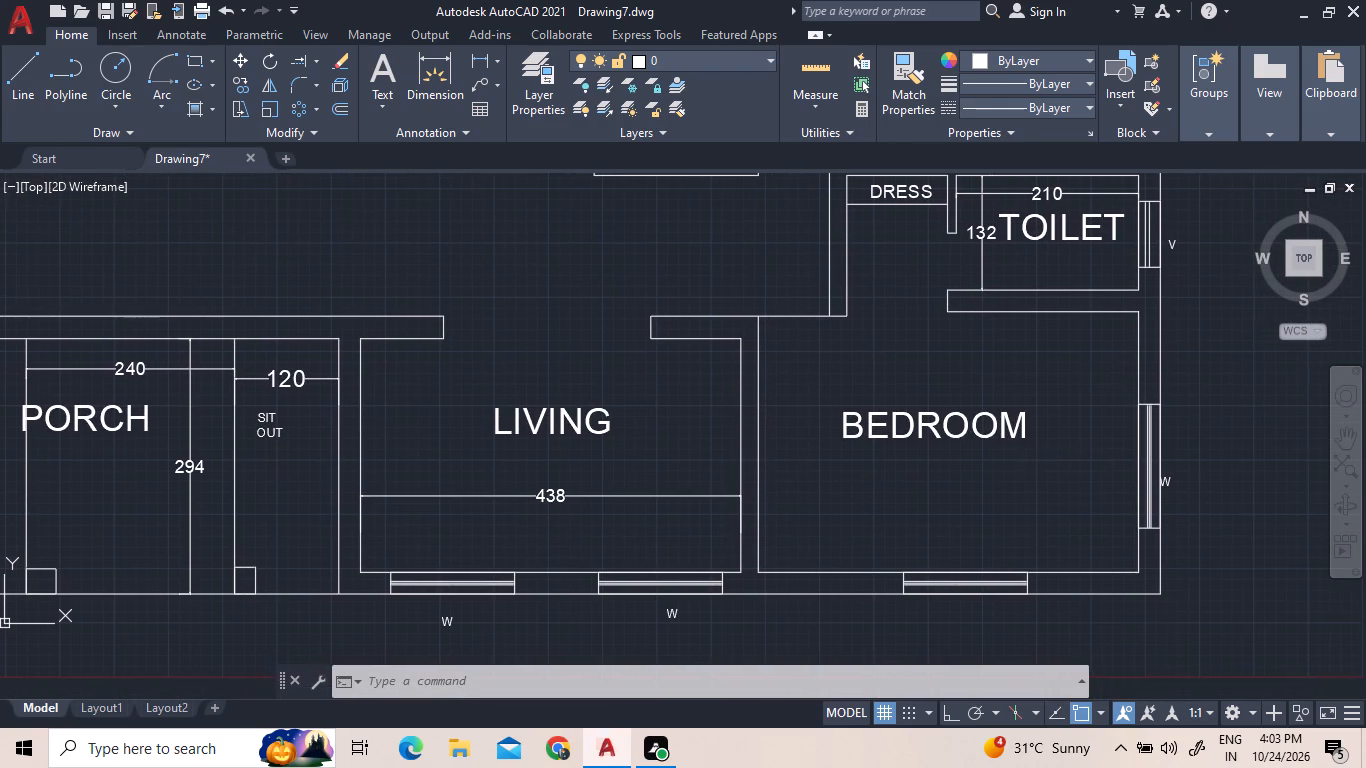
{"action": "left_click", "coordinate": [478, 64]}
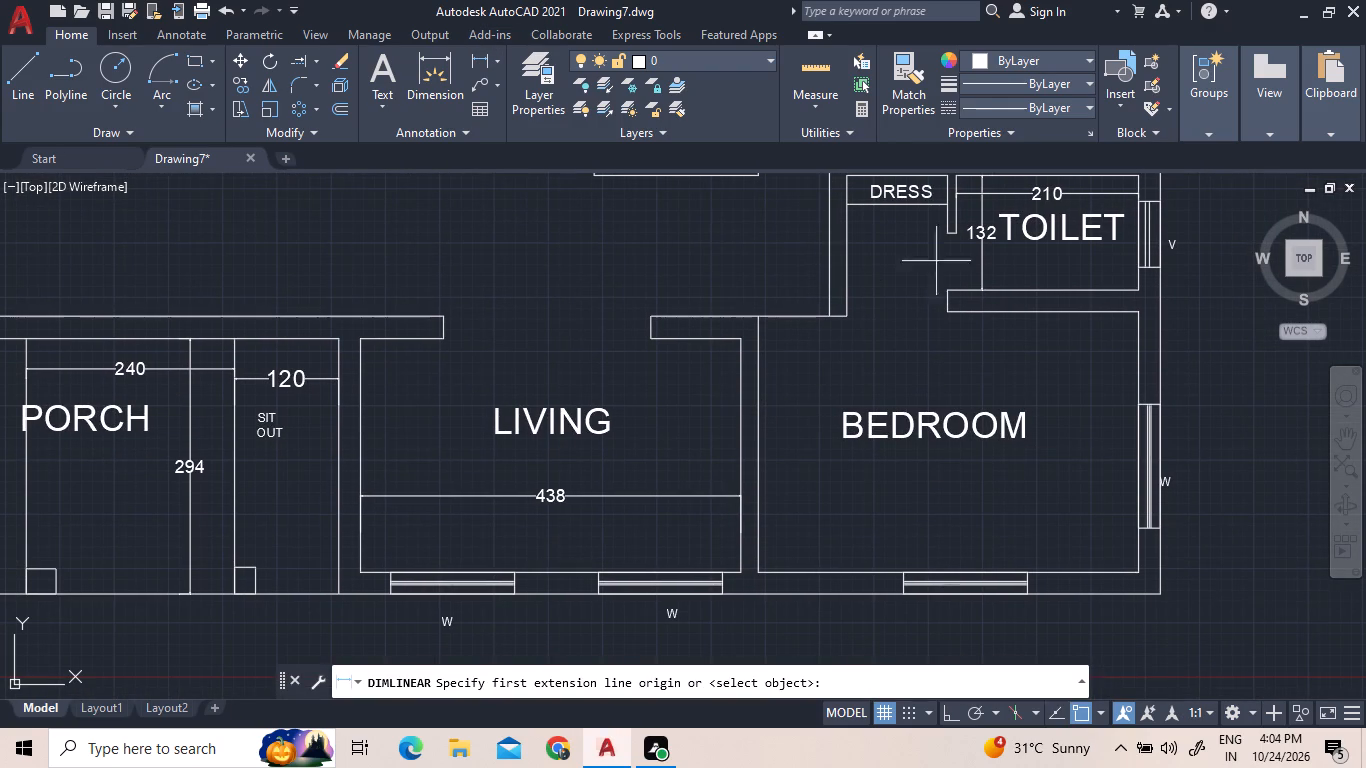
{"action": "left_click", "coordinate": [1060, 310]}
{"action": "left_click", "coordinate": [1065, 574]}
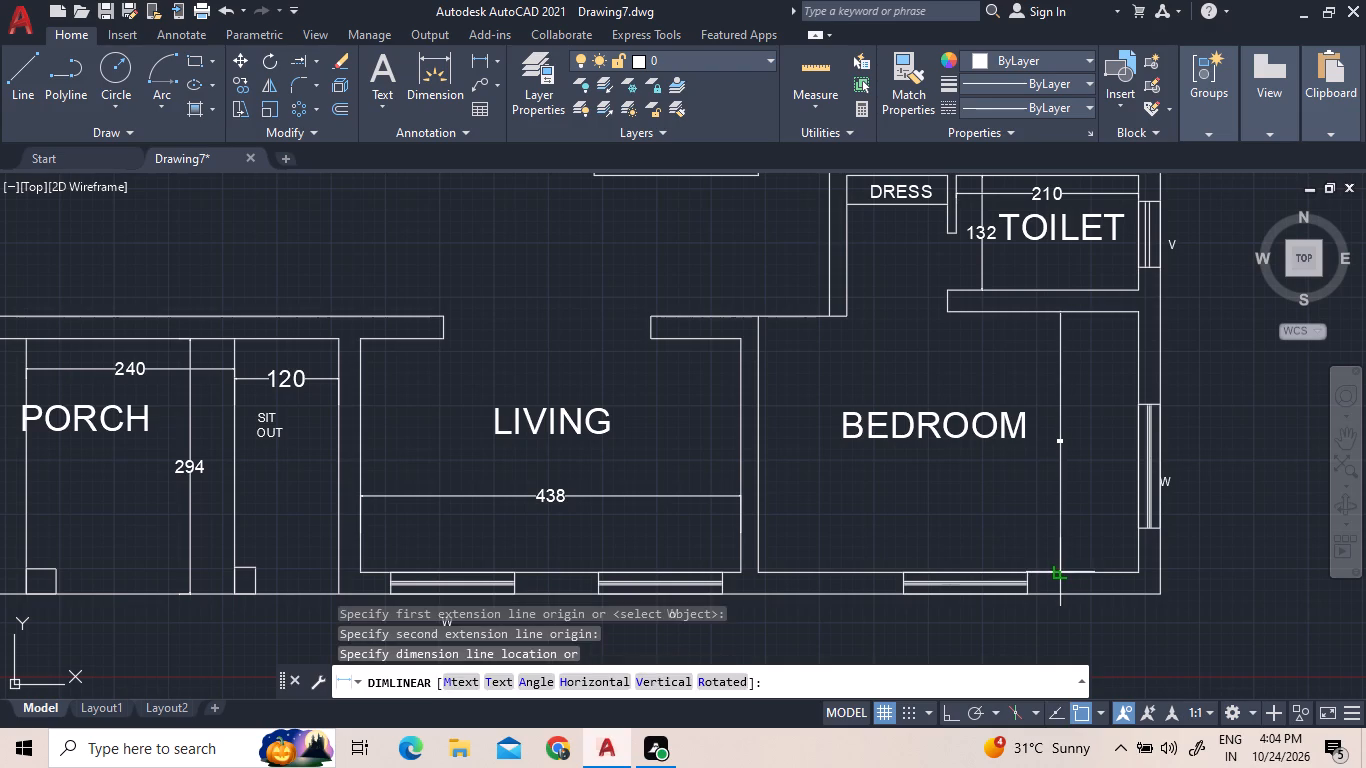
{"action": "left_click", "coordinate": [1061, 574]}
Set the text height of the lower bedroom's vertical dimension to 20.
{"action": "scroll", "coordinate": [1056, 443], "scroll_direction": "up", "scroll_amount": 7}
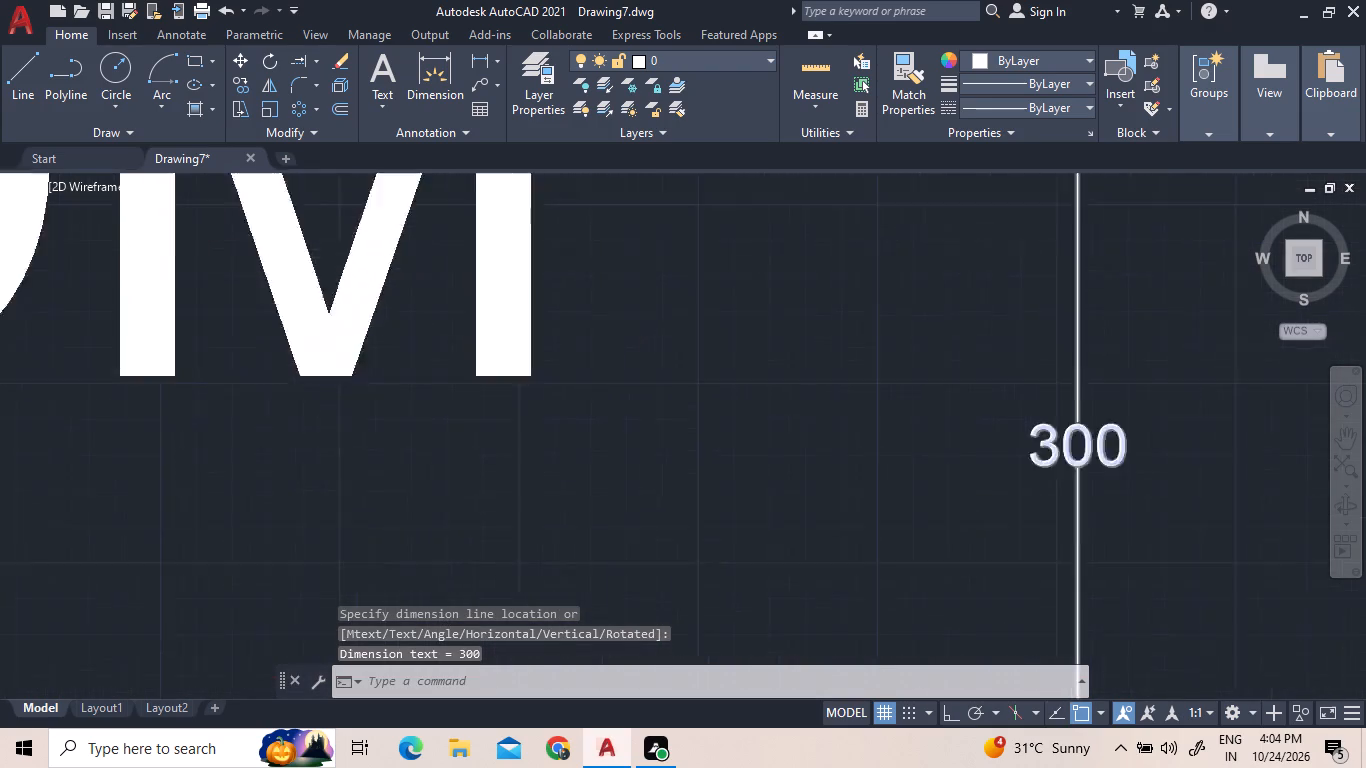
{"action": "scroll", "coordinate": [1066, 443], "scroll_direction": "down", "scroll_amount": 4}
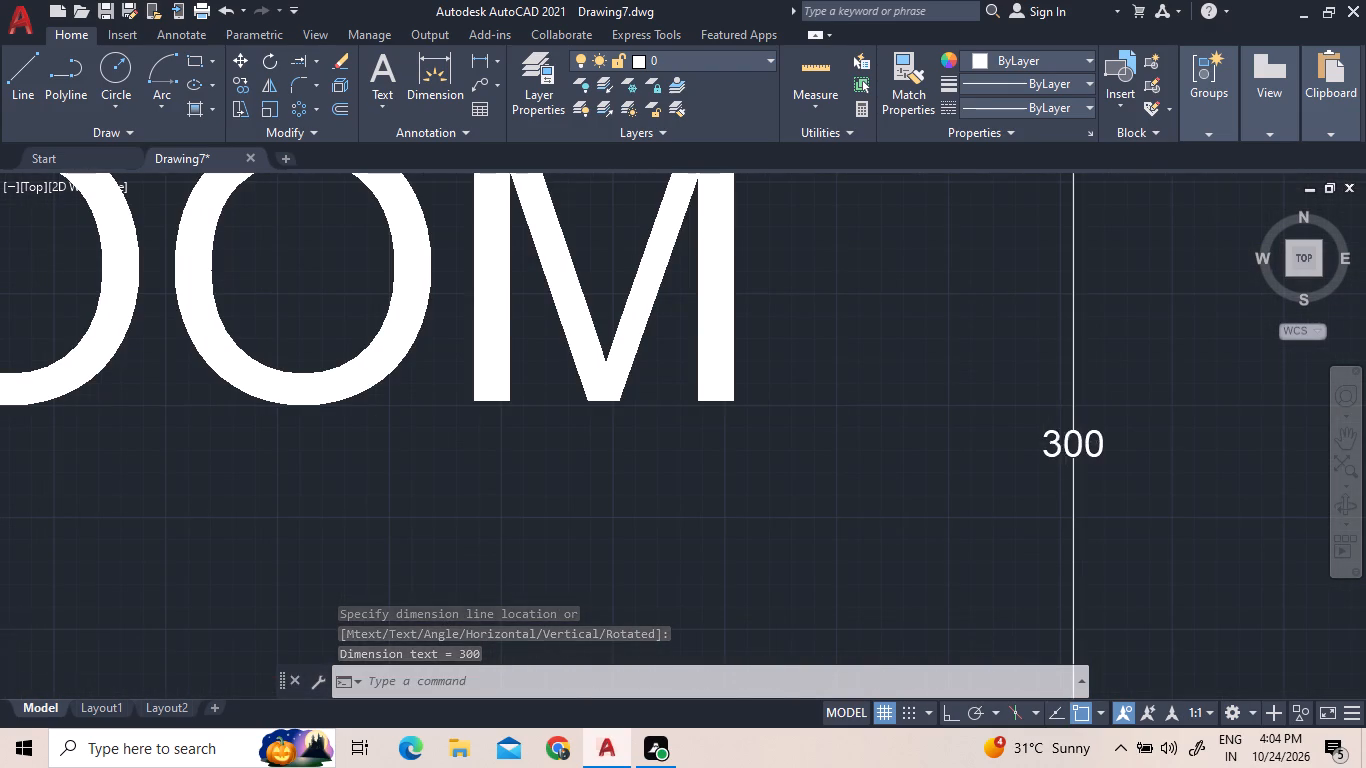
{"action": "scroll", "coordinate": [1066, 443], "scroll_direction": "down", "scroll_amount": 6}
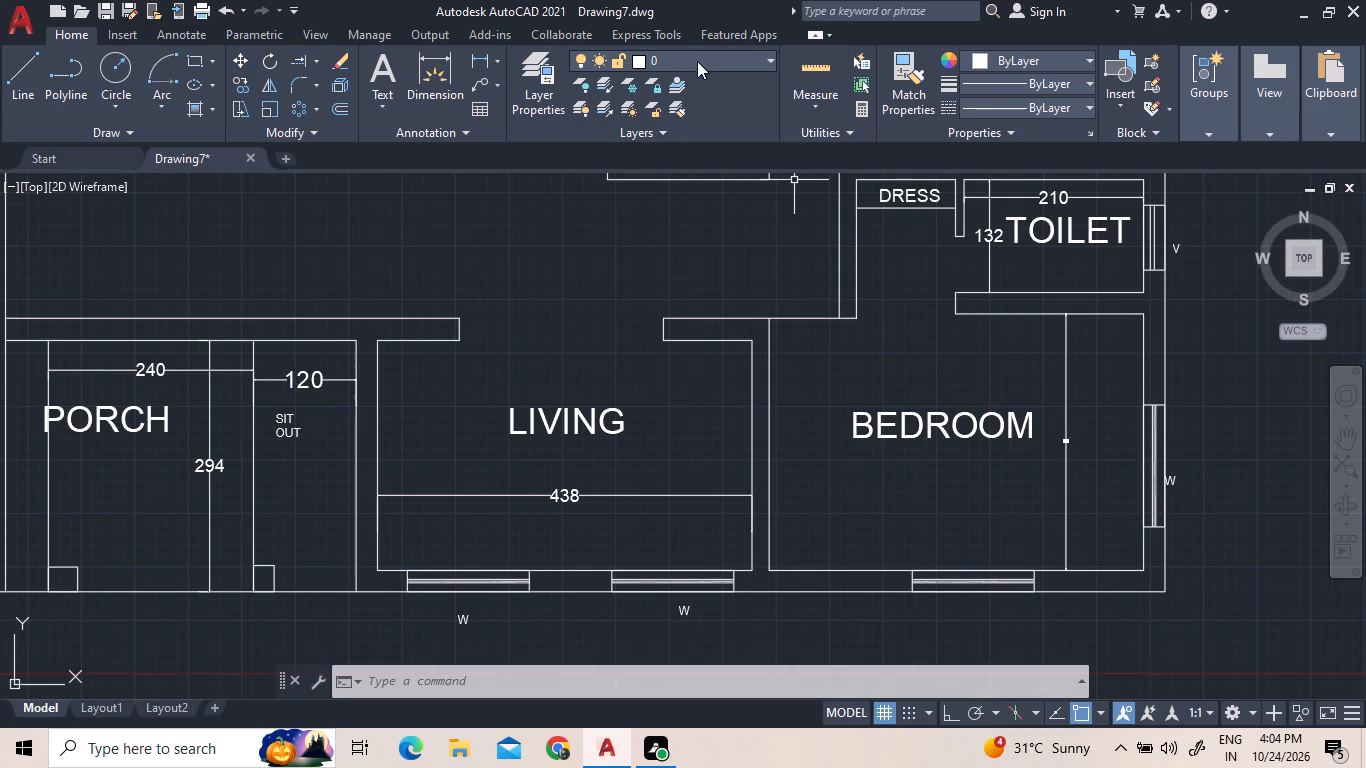
{"action": "scroll", "coordinate": [1068, 441], "scroll_direction": "up", "scroll_amount": 3}
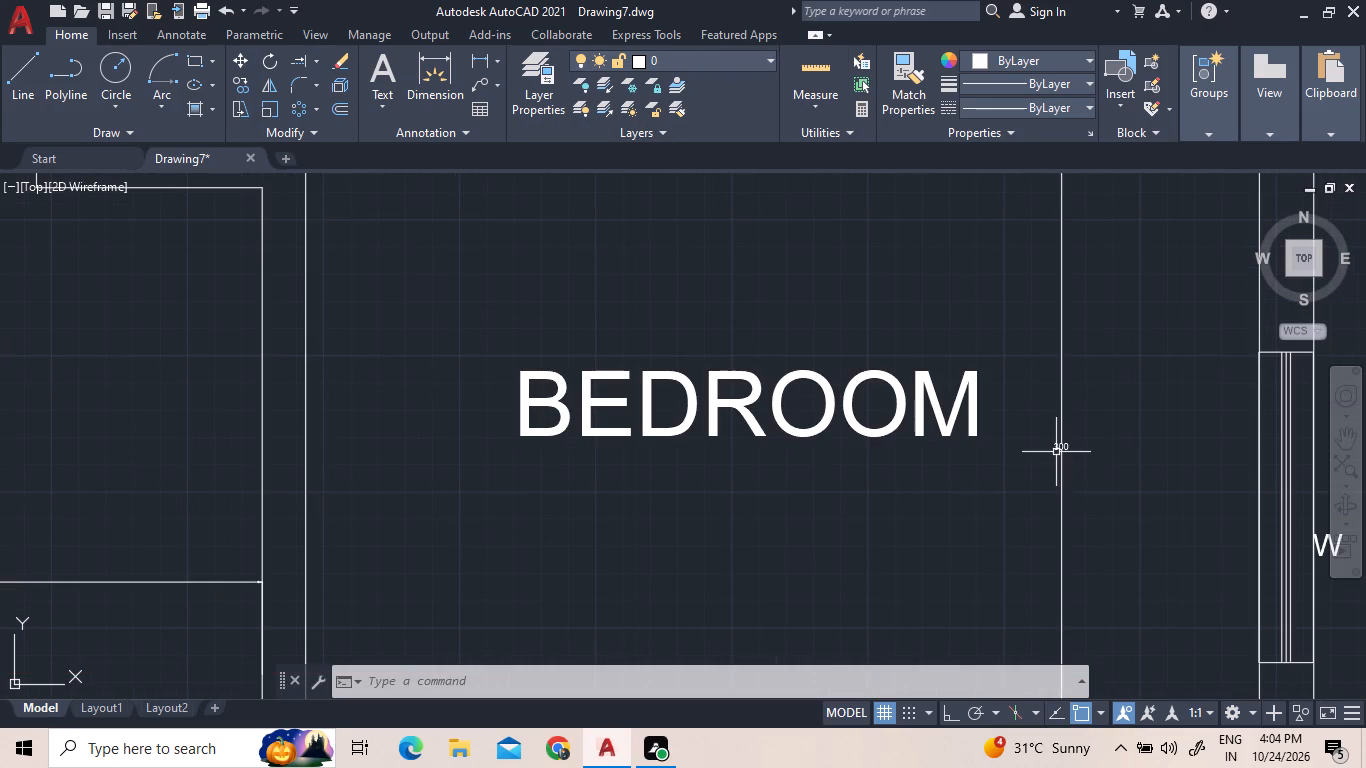
{"action": "triple_click", "coordinate": [1055, 448]}
{"action": "double_click", "coordinate": [1055, 448]}
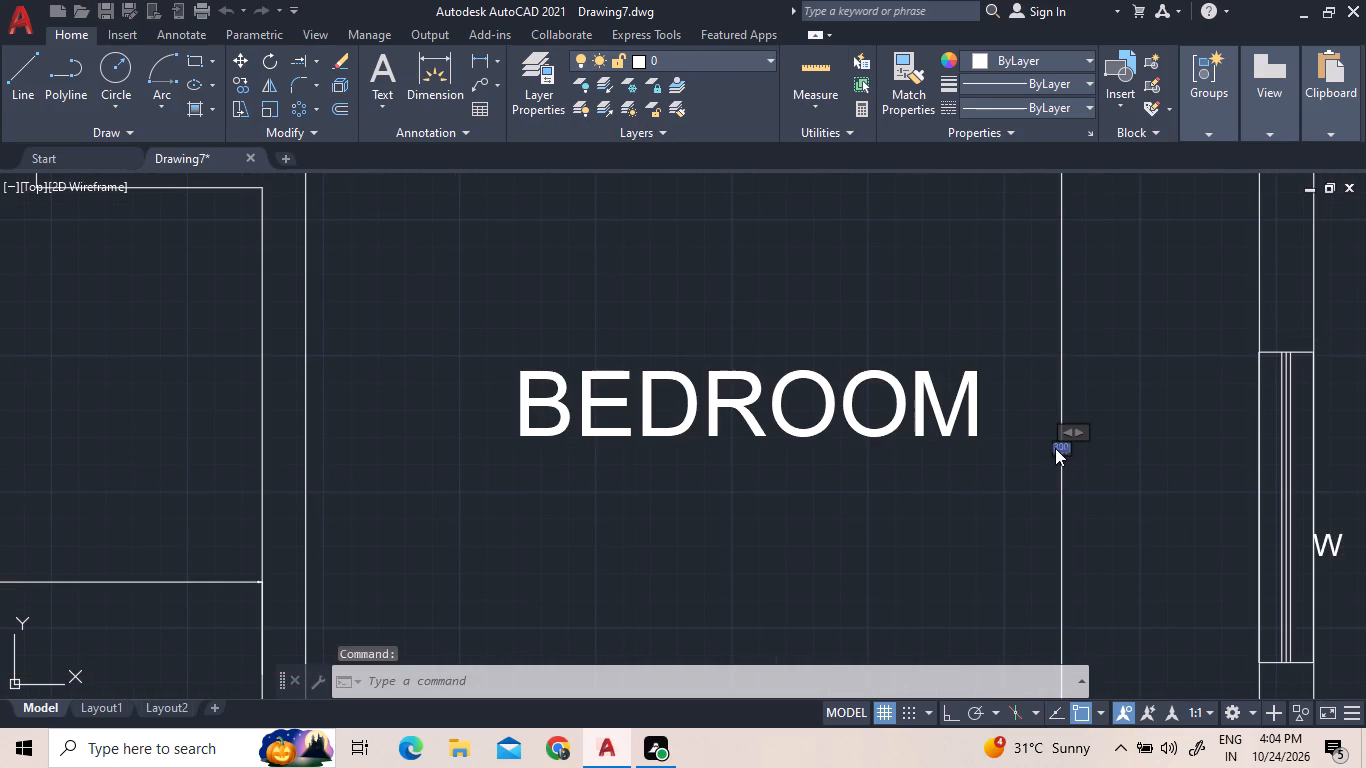
{"action": "left_click", "coordinate": [279, 85]}
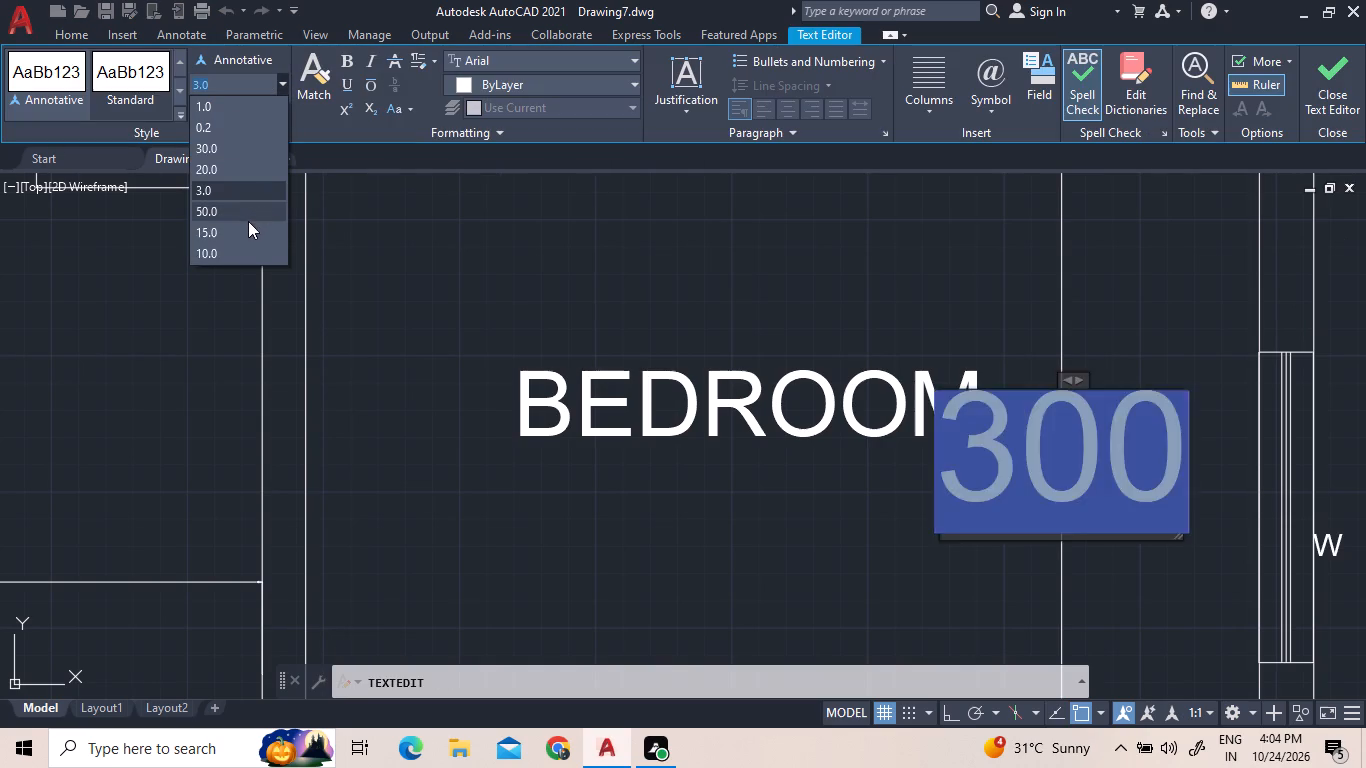
{"action": "left_click", "coordinate": [235, 170]}
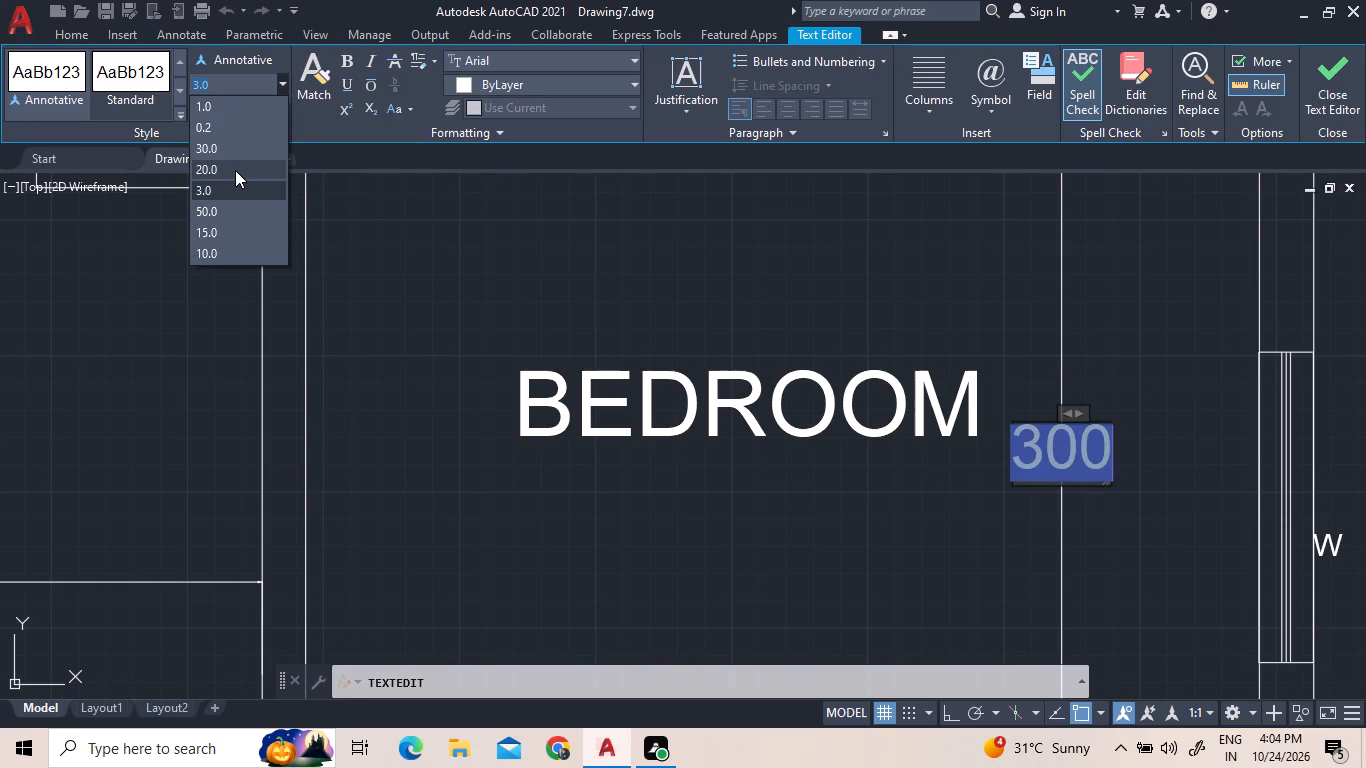
{"action": "left_click", "coordinate": [612, 294]}
{"action": "scroll", "coordinate": [660, 395], "scroll_direction": "down", "scroll_amount": 4}
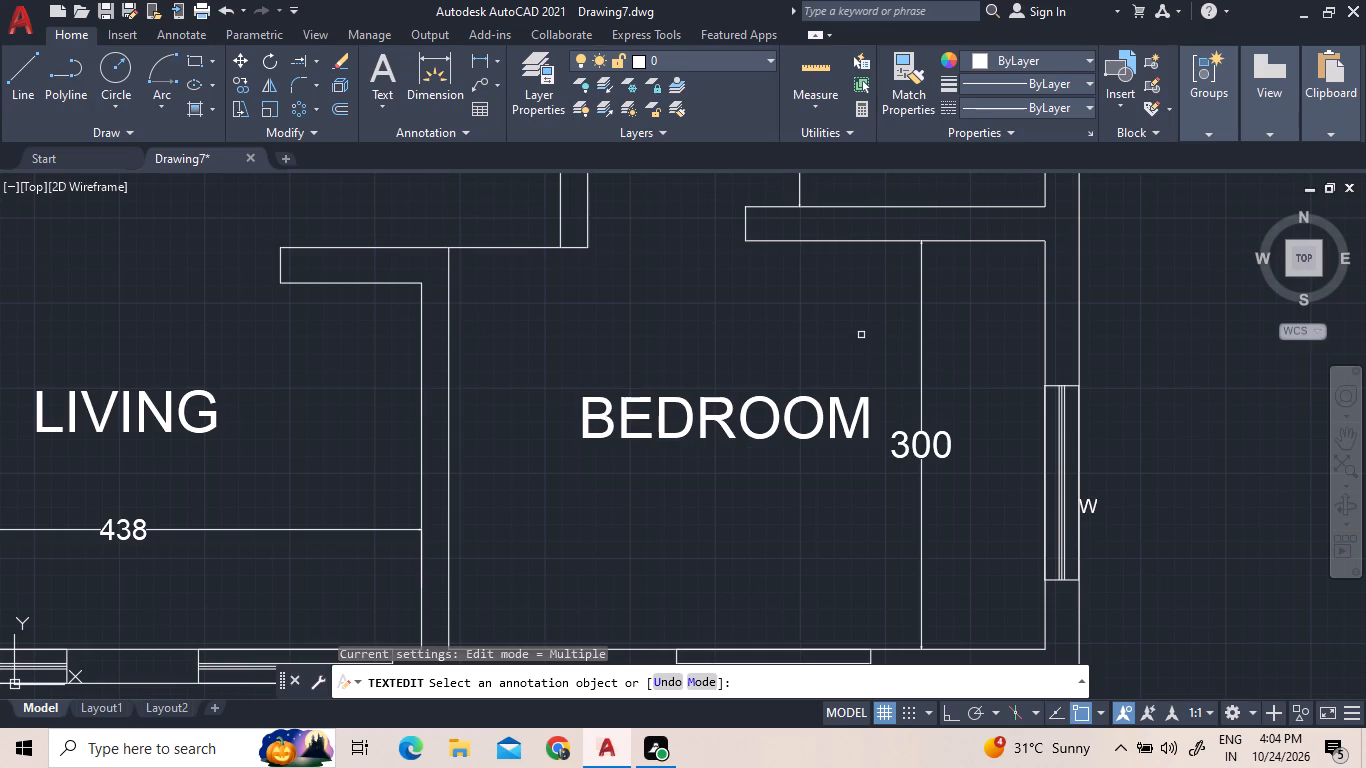
{"action": "scroll", "coordinate": [795, 326], "scroll_direction": "down", "scroll_amount": 2}
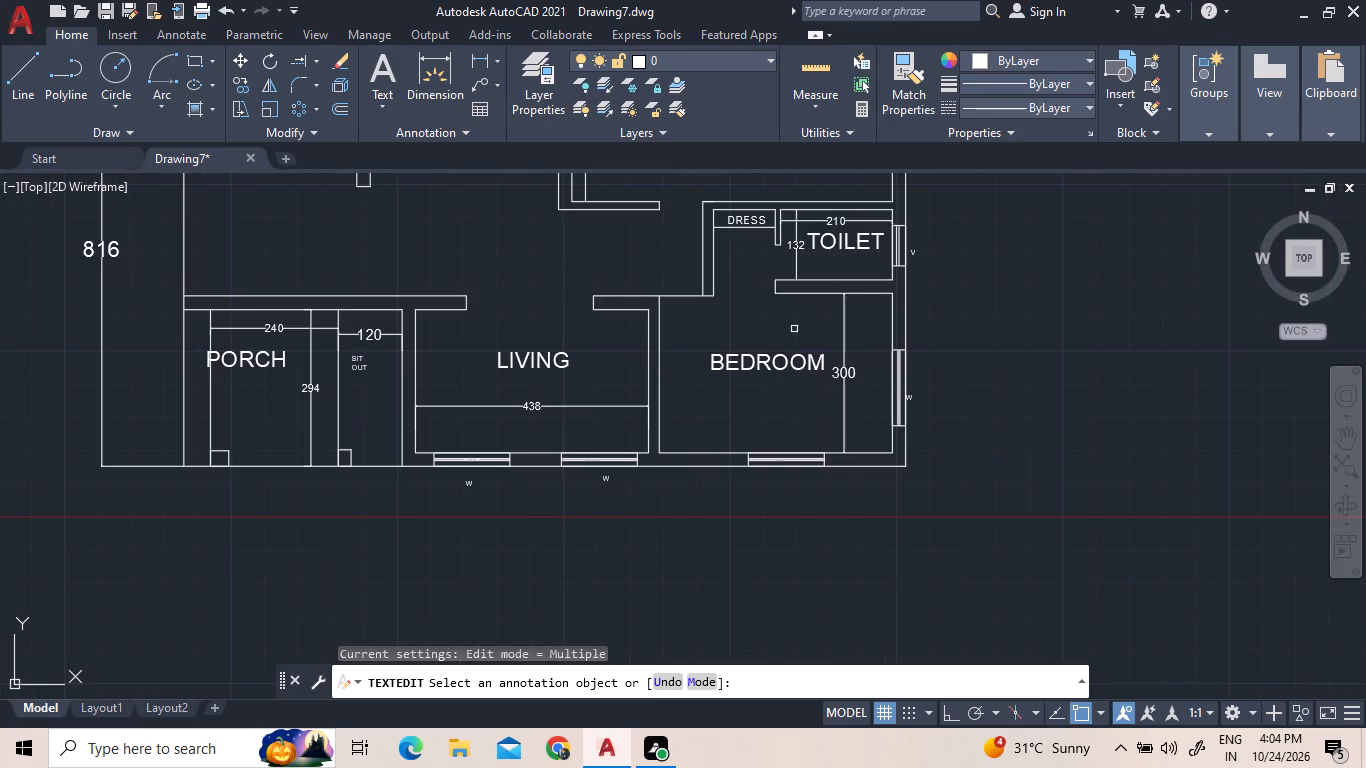
{"action": "right_click", "coordinate": [538, 406]}
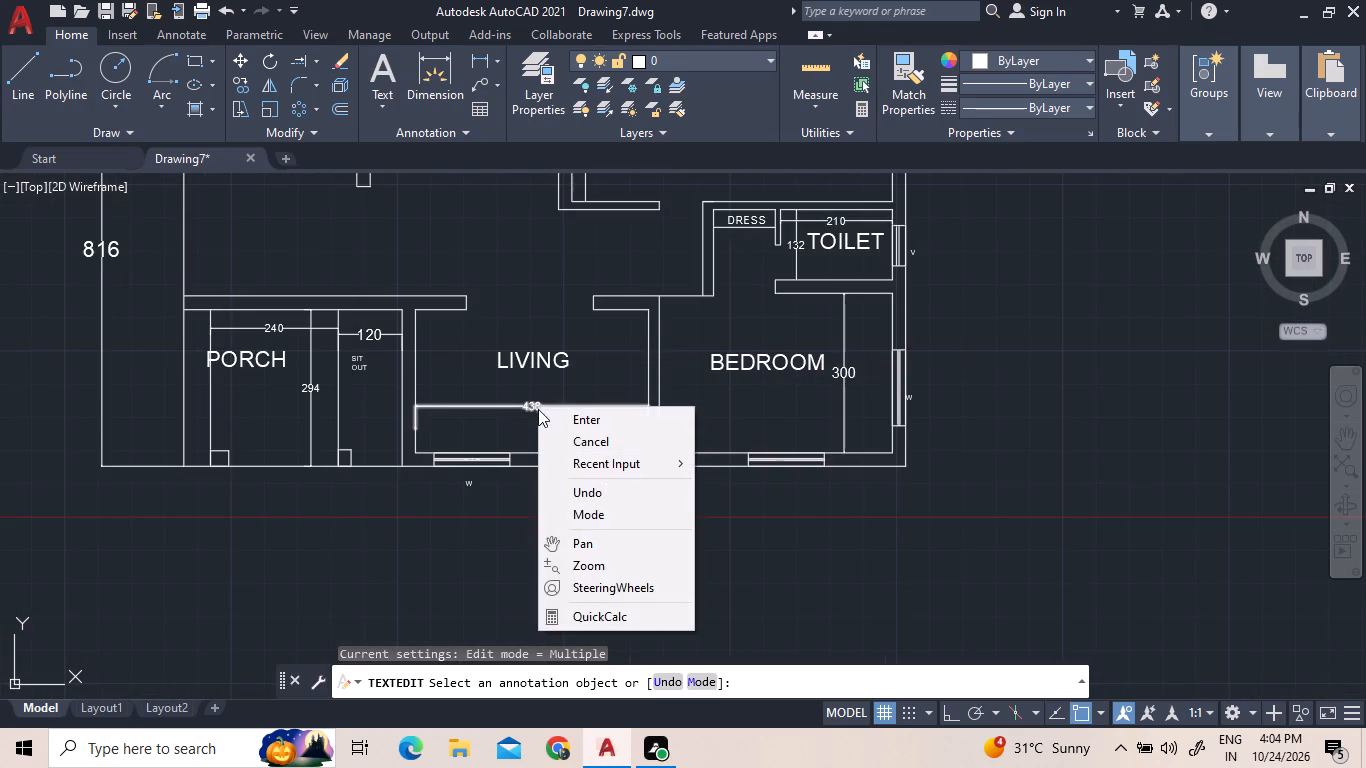
{"action": "left_click", "coordinate": [542, 413]}
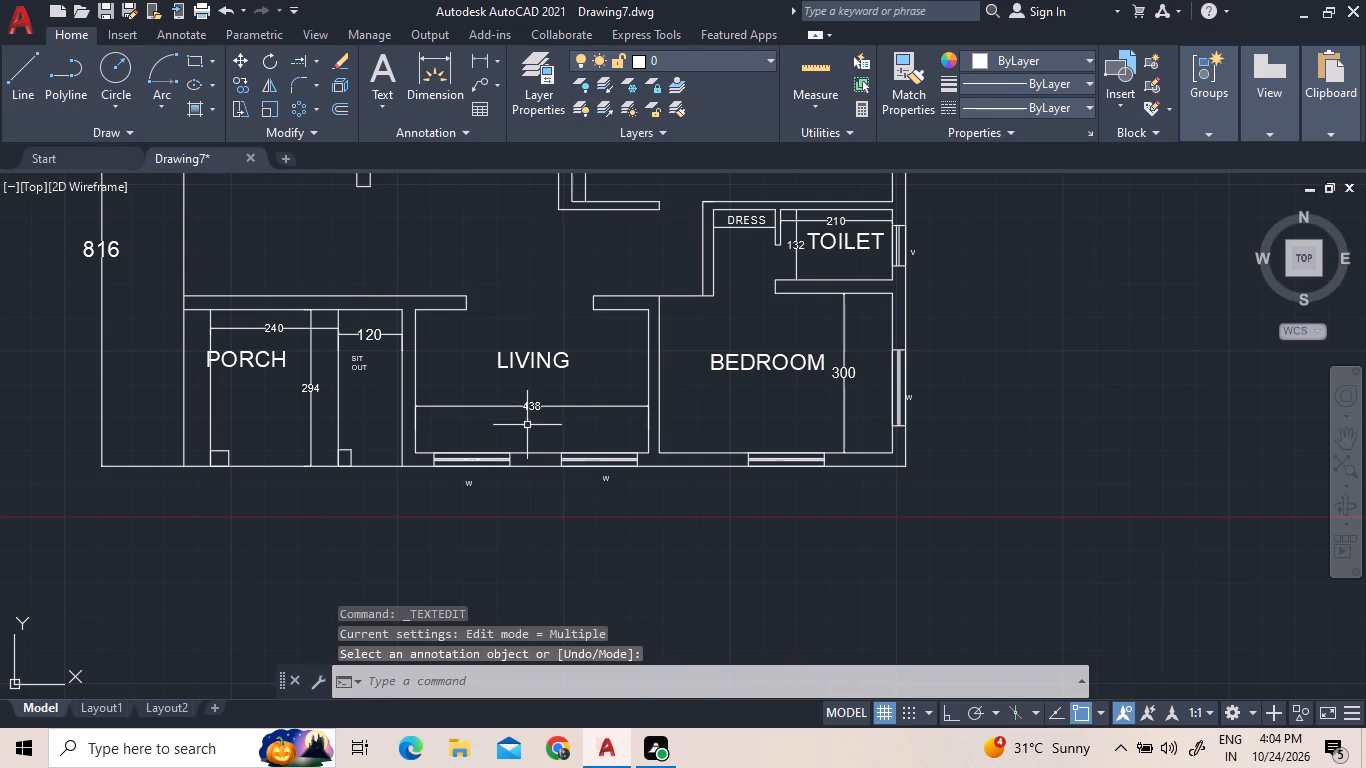
Erase the LIVING label and the living room's width dimension.
{"action": "left_click", "coordinate": [527, 425]}
{"action": "left_click", "coordinate": [511, 336]}
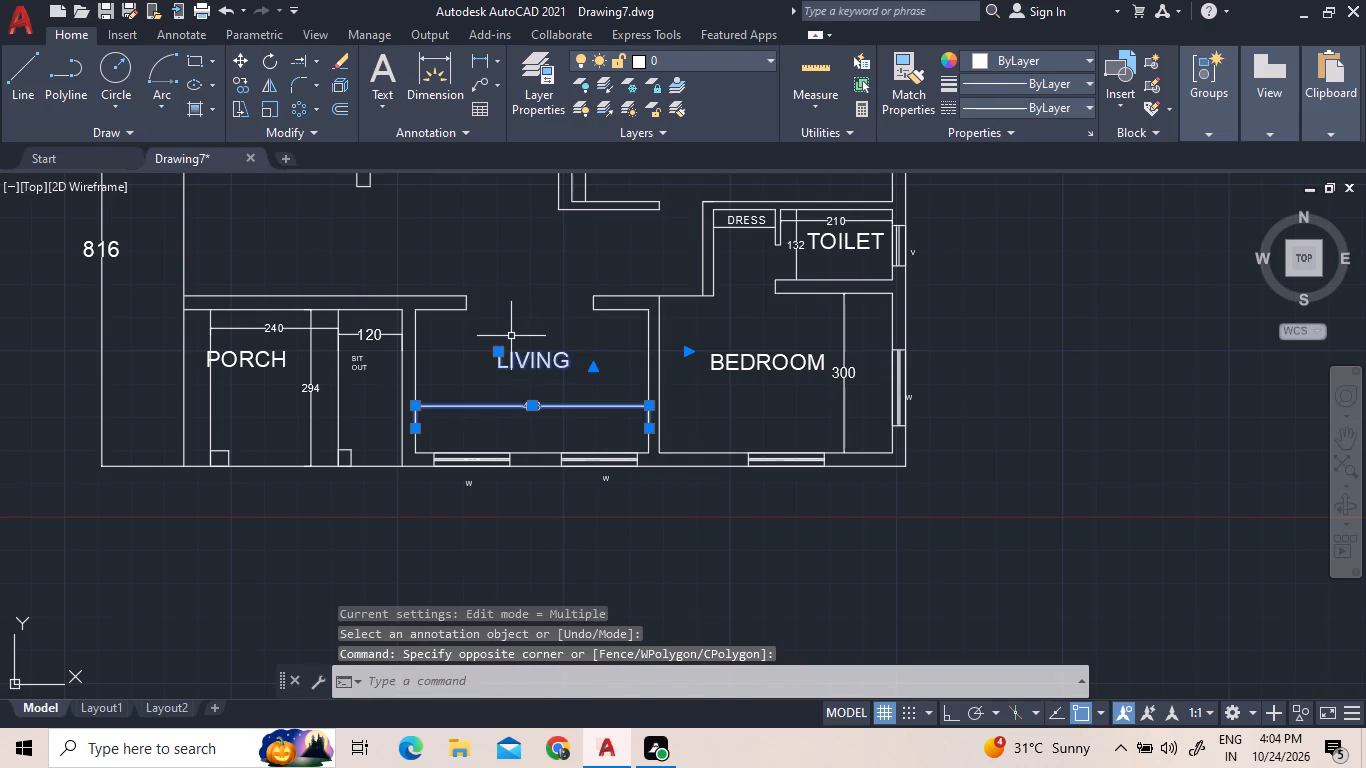
{"action": "key", "text": "Delete"}
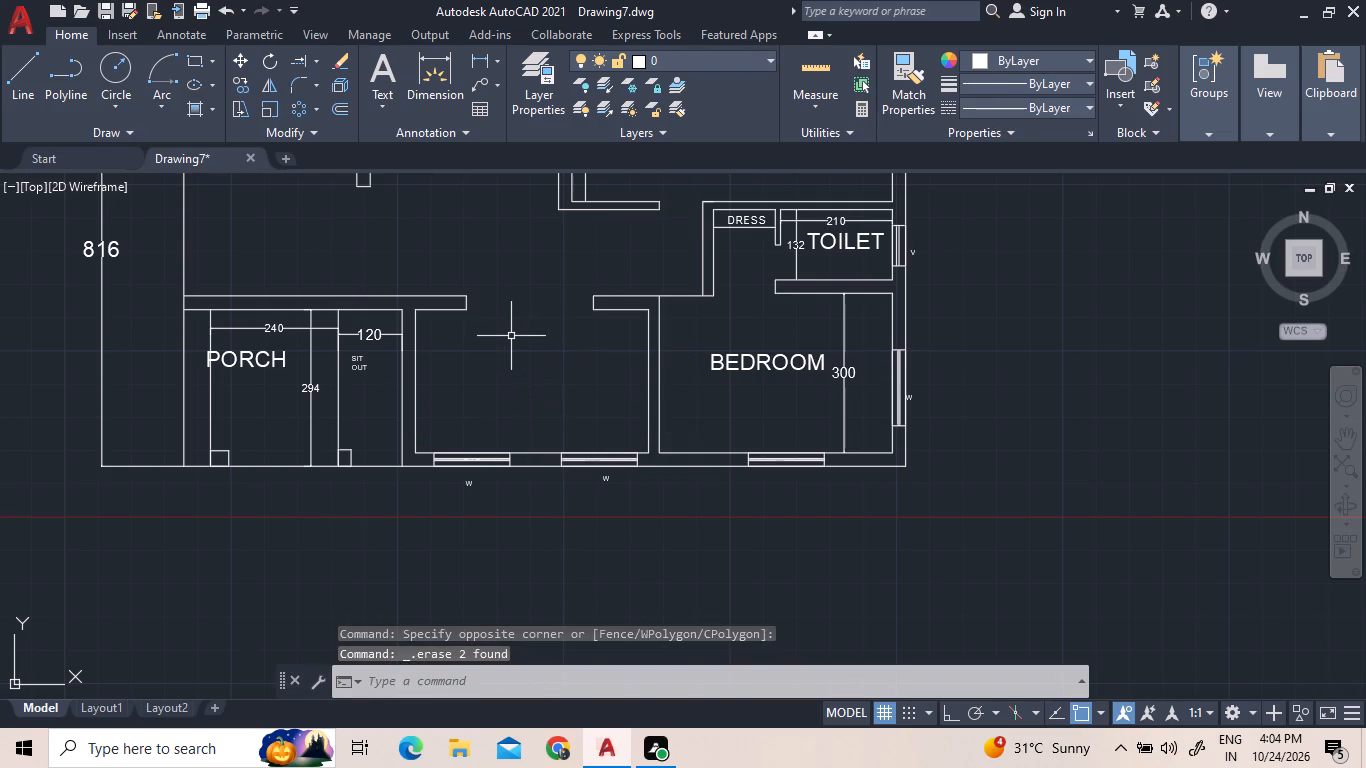
Draw two crossing diagonal lines between opposite inner corners of the former living room.
{"action": "left_click", "coordinate": [36, 93]}
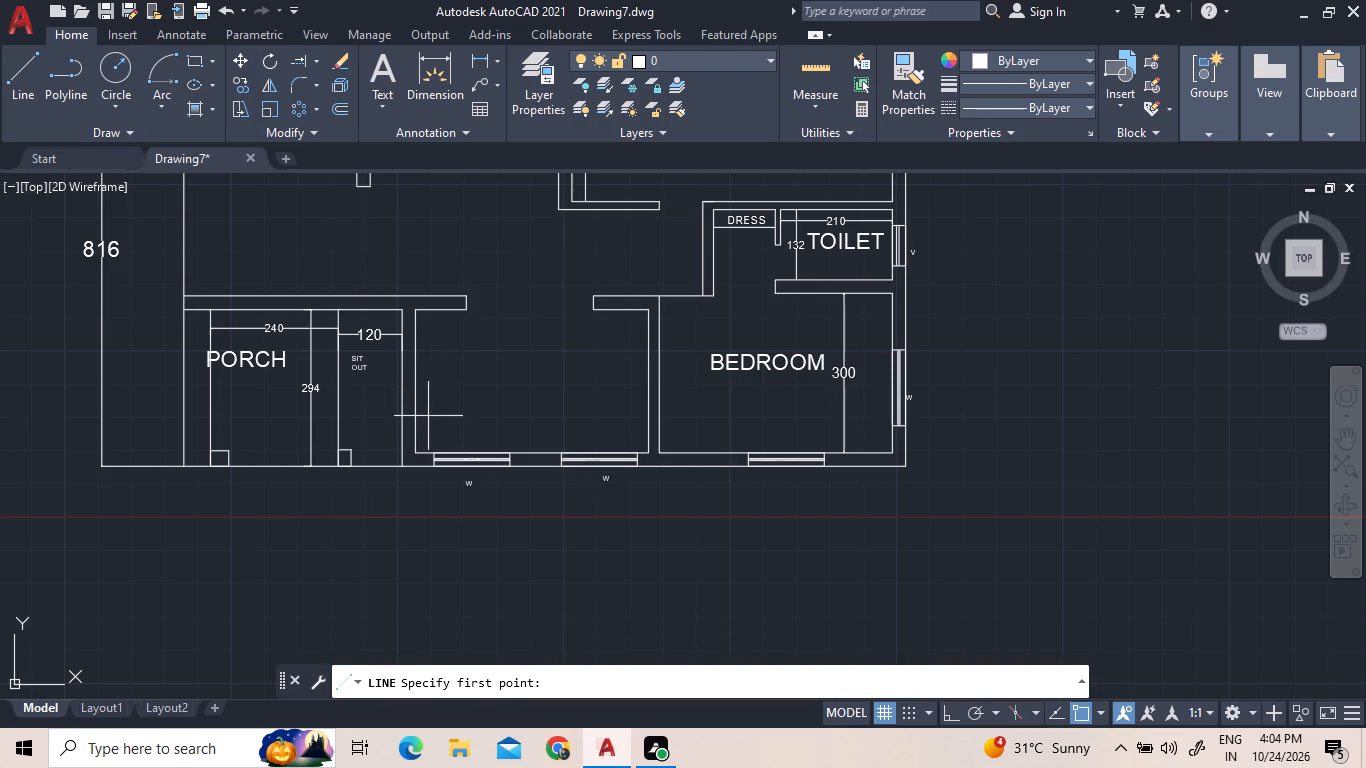
{"action": "left_click", "coordinate": [413, 452]}
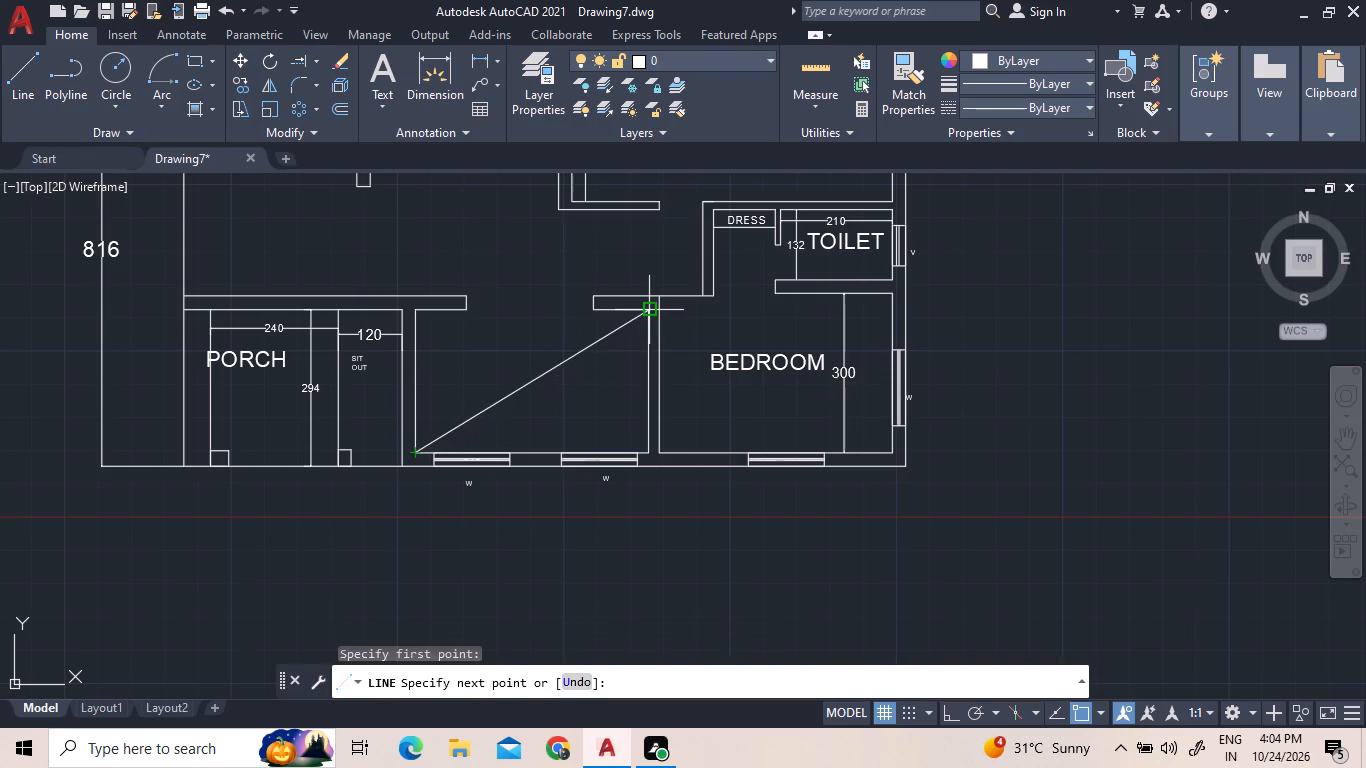
{"action": "left_click", "coordinate": [649, 314]}
{"action": "left_click", "coordinate": [13, 80]}
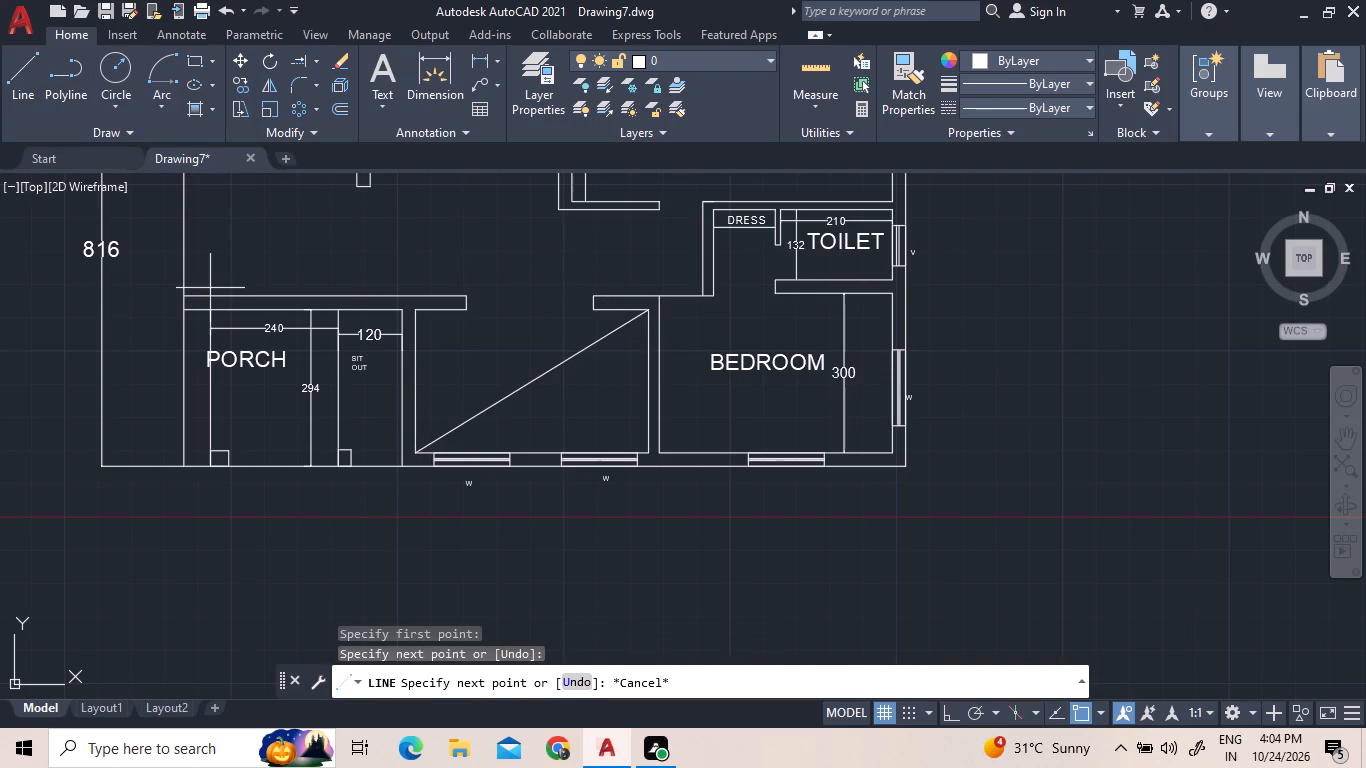
{"action": "left_click", "coordinate": [415, 316]}
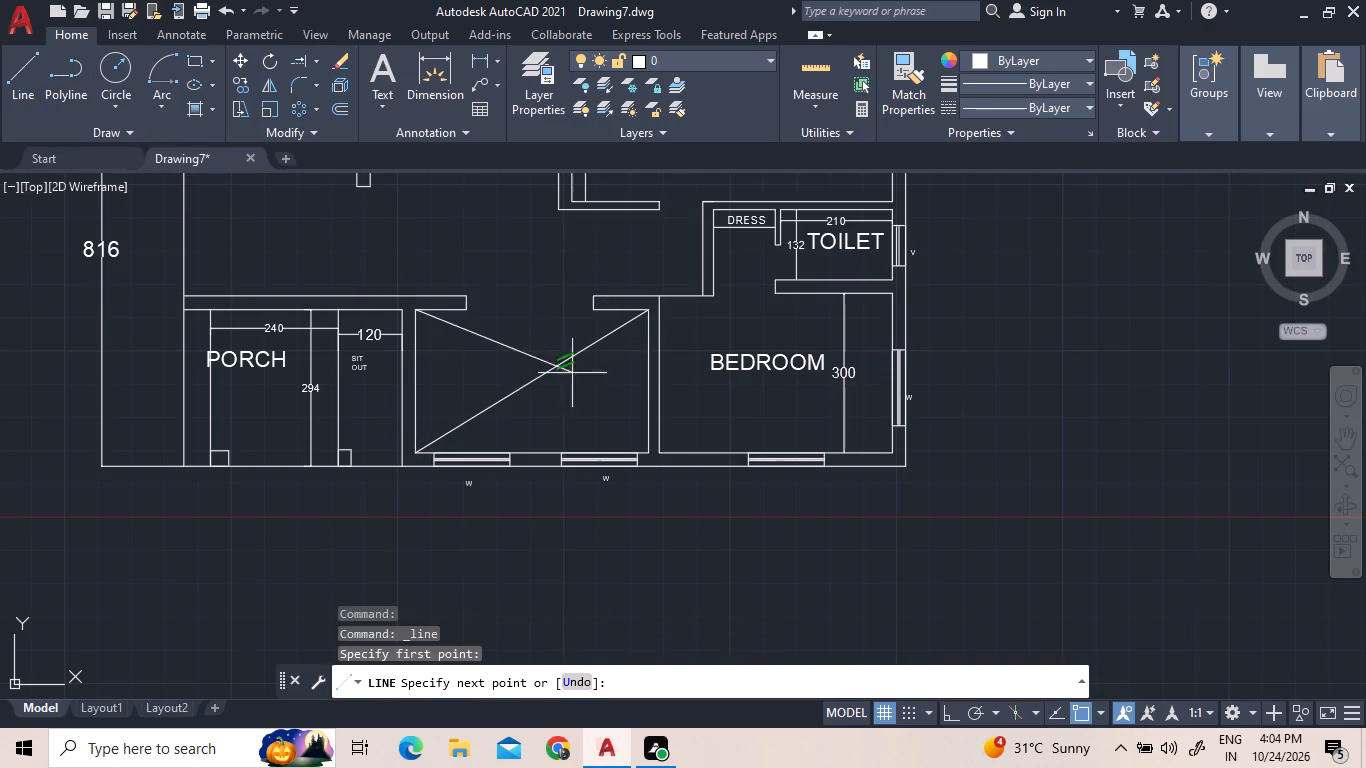
{"action": "left_click", "coordinate": [650, 456]}
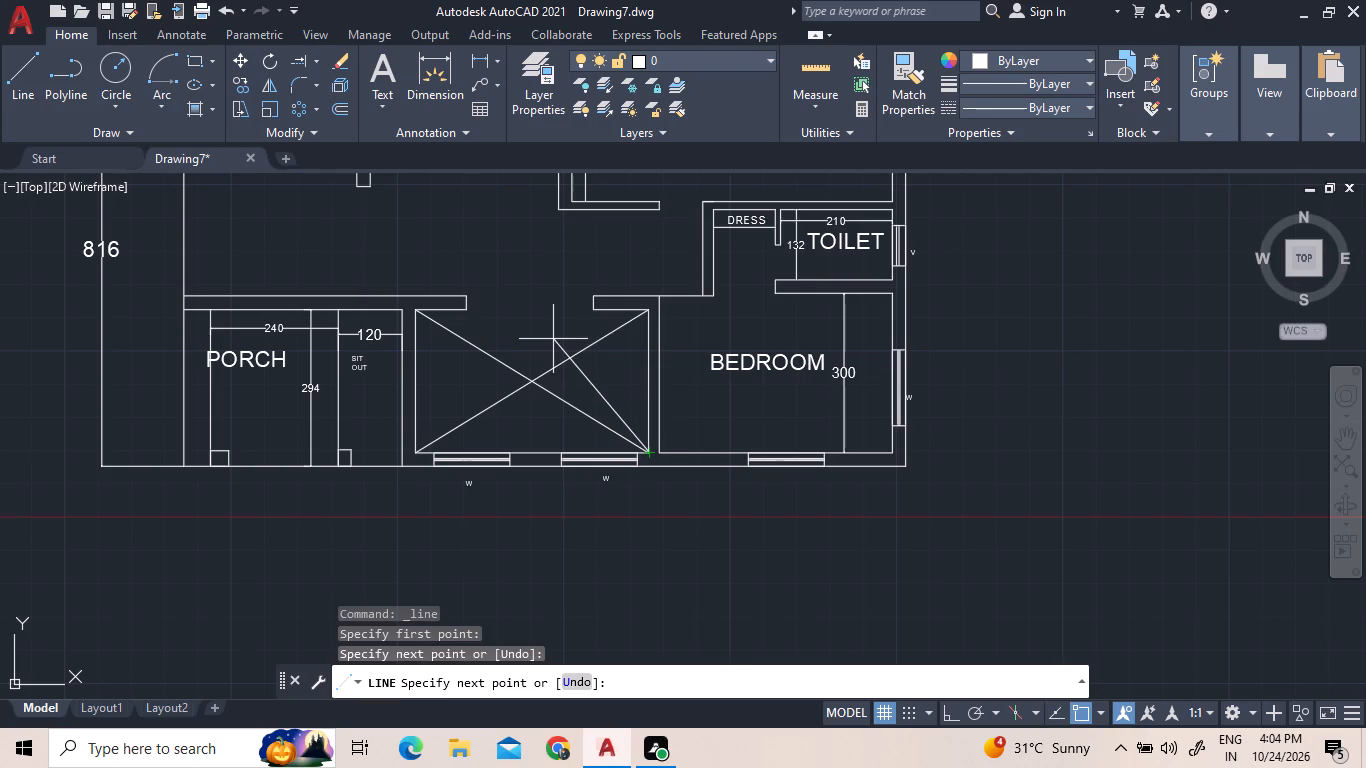
{"action": "right_click", "coordinate": [553, 339]}
{"action": "left_click", "coordinate": [566, 341]}
{"action": "left_click", "coordinate": [566, 345]}
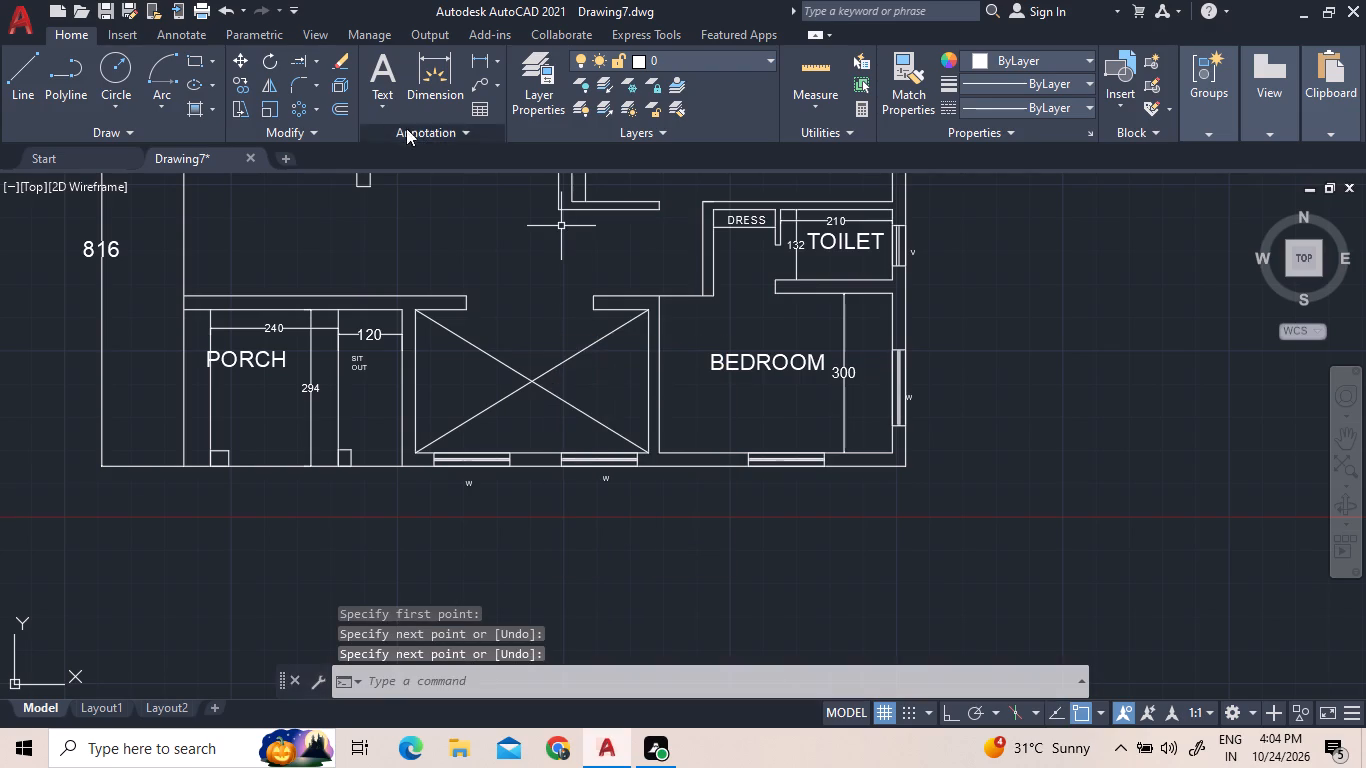
Extend both wall lines across the opening in the former living room's top wall.
{"action": "left_click", "coordinate": [300, 62]}
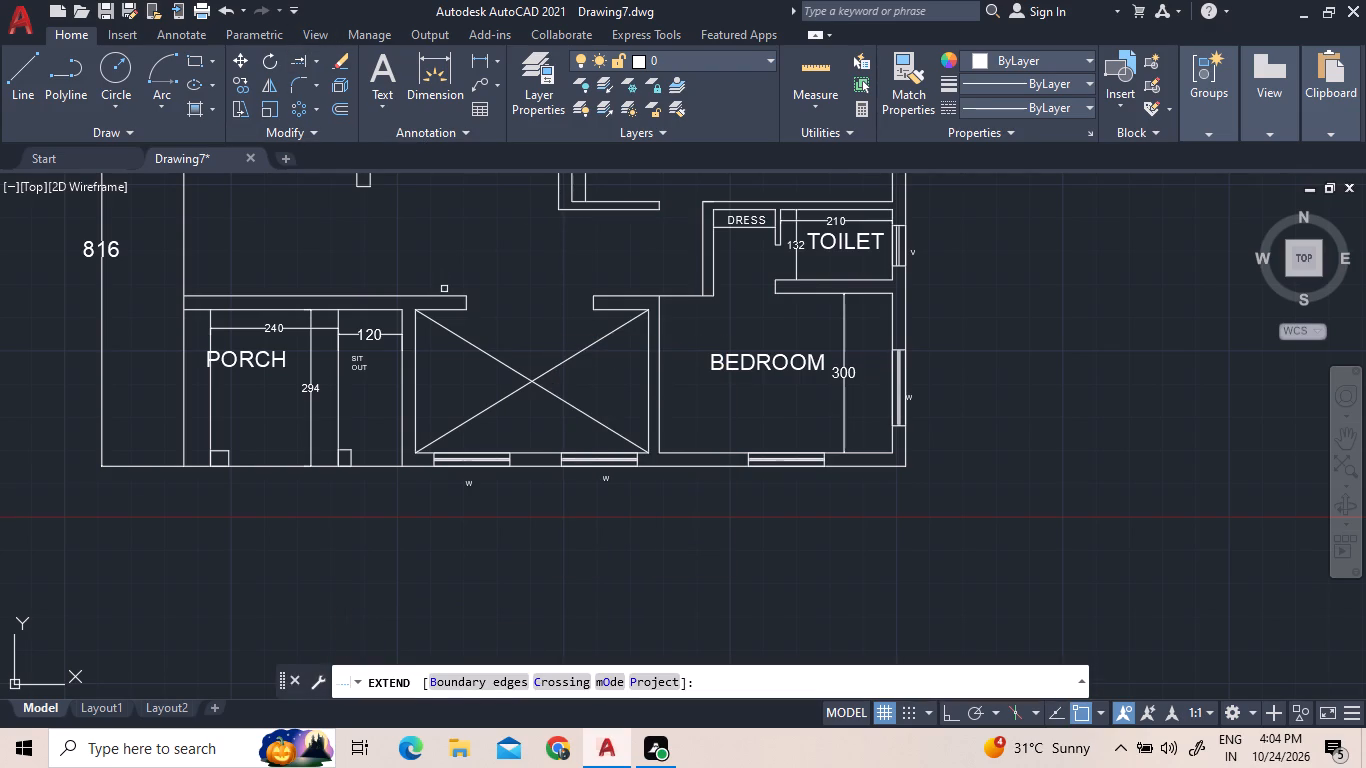
{"action": "left_click", "coordinate": [449, 296]}
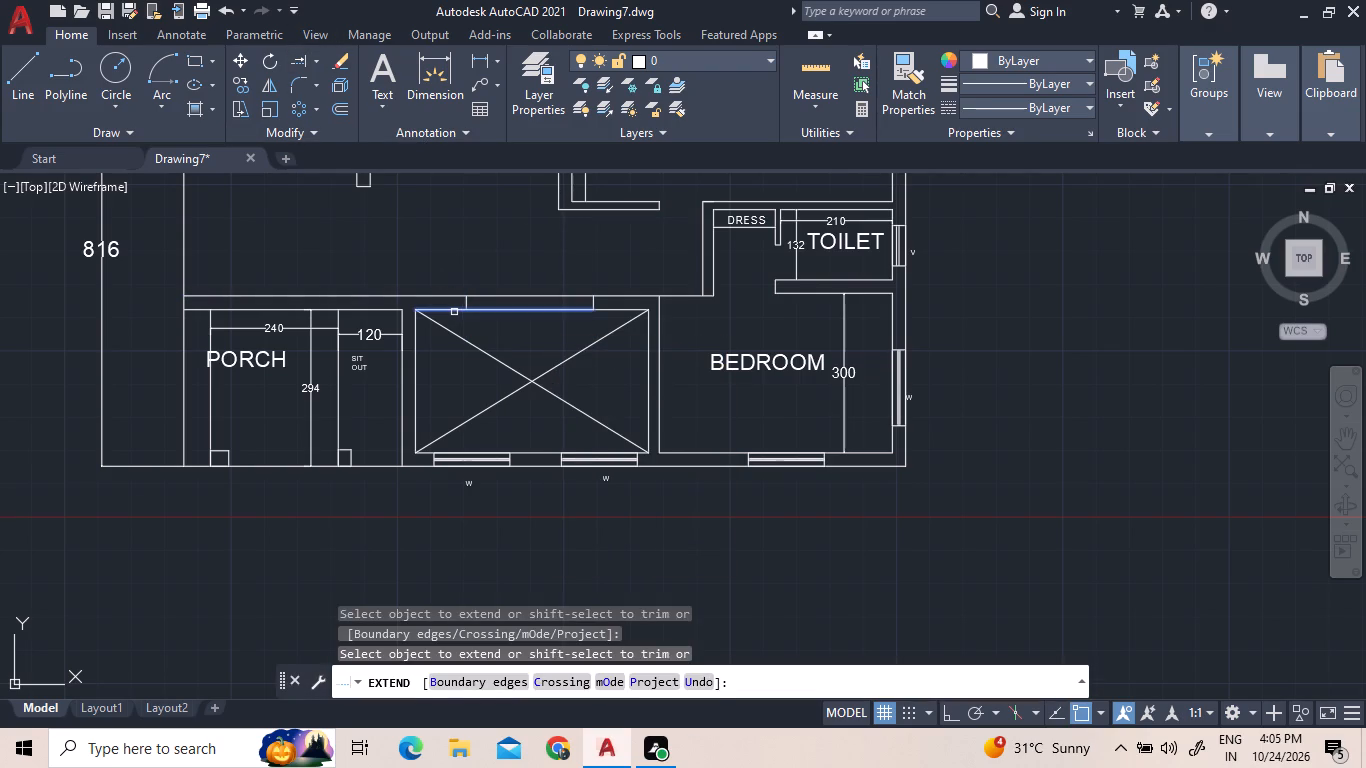
{"action": "left_click", "coordinate": [454, 312]}
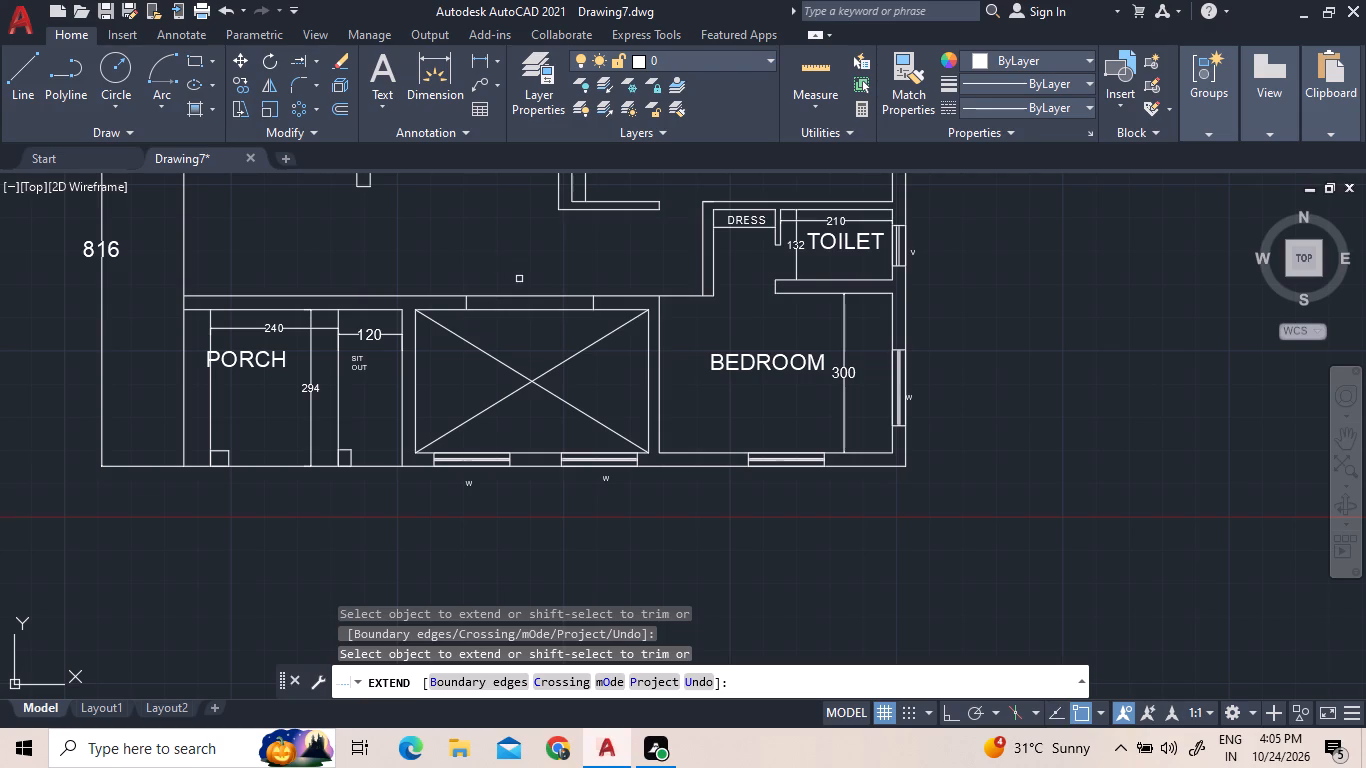
Draw a horizontal centre line between the two jambs of the closed opening in the former living room's top wall.
{"action": "scroll", "coordinate": [545, 319], "scroll_direction": "up", "scroll_amount": 1}
{"action": "left_click", "coordinate": [41, 69]}
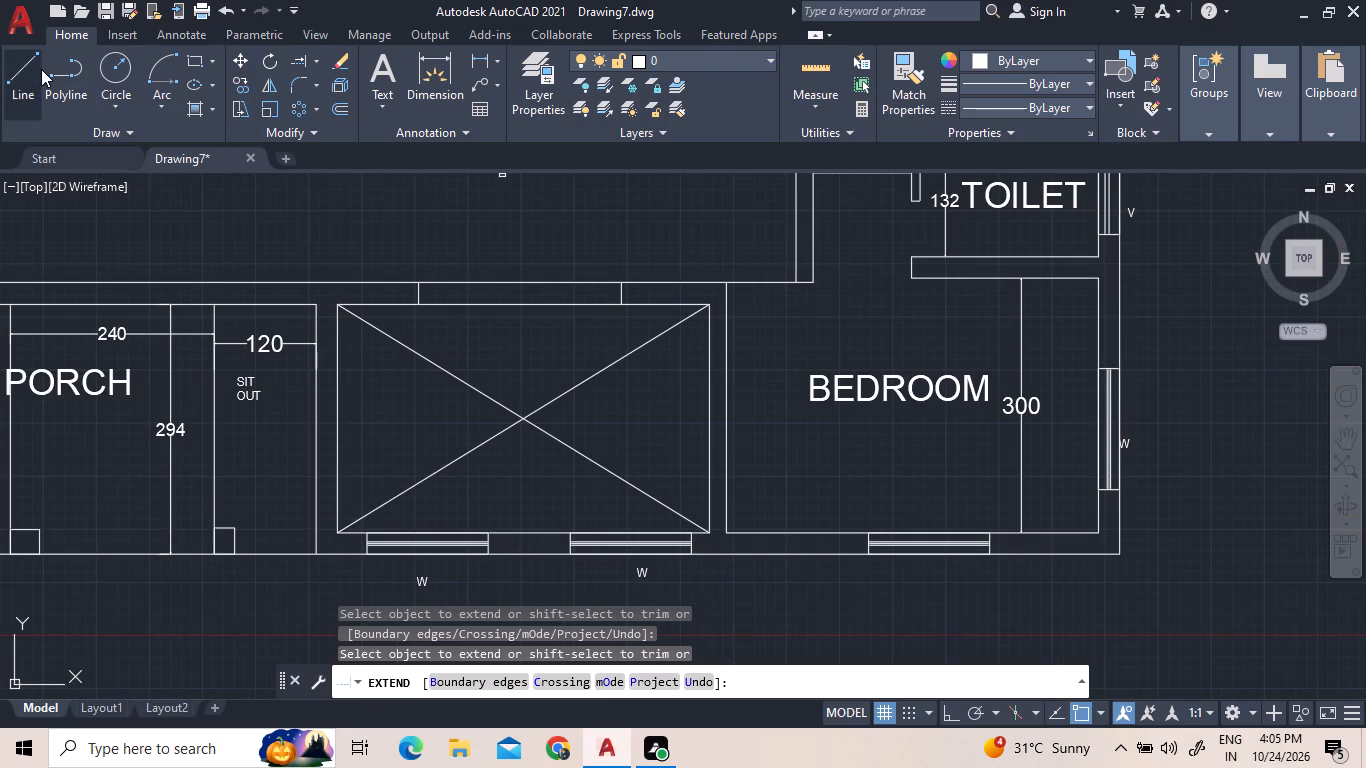
{"action": "left_click", "coordinate": [419, 288]}
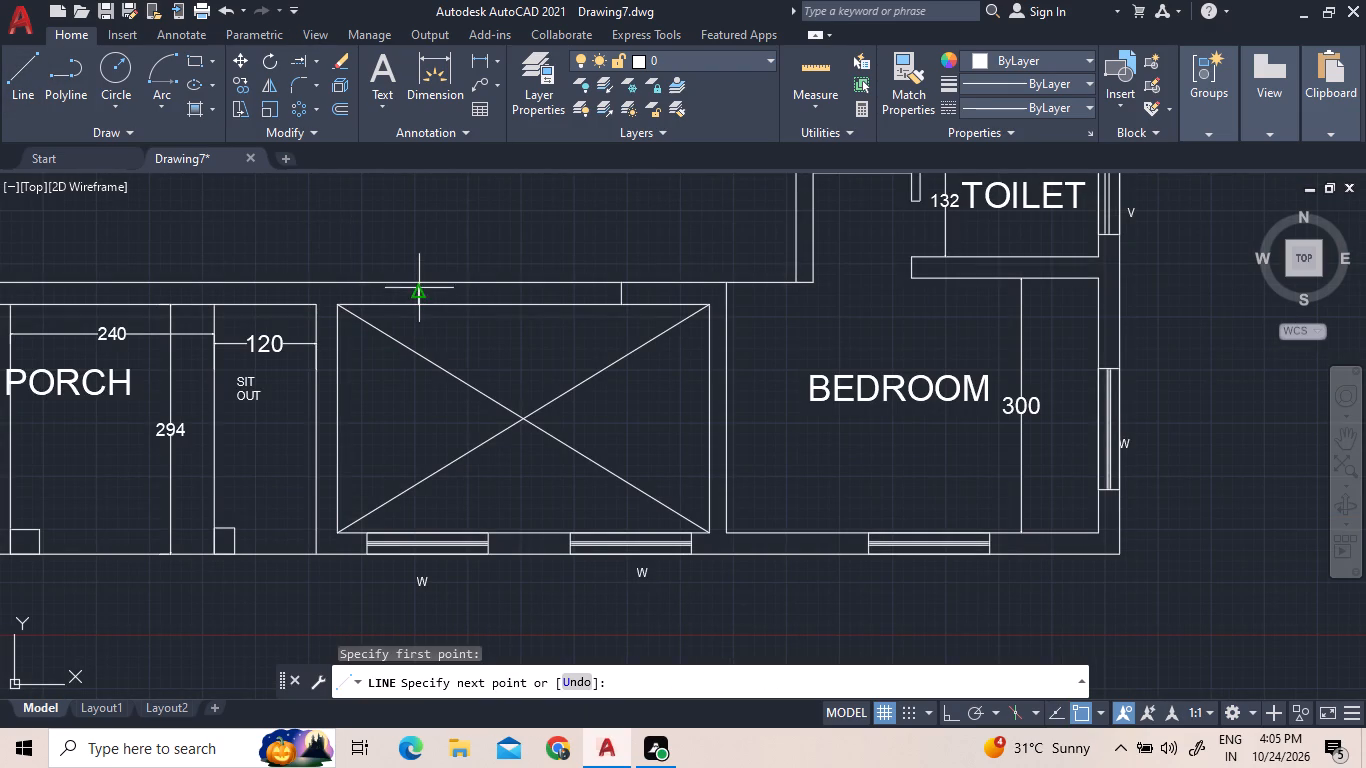
{"action": "left_click", "coordinate": [622, 291]}
{"action": "right_click", "coordinate": [511, 236]}
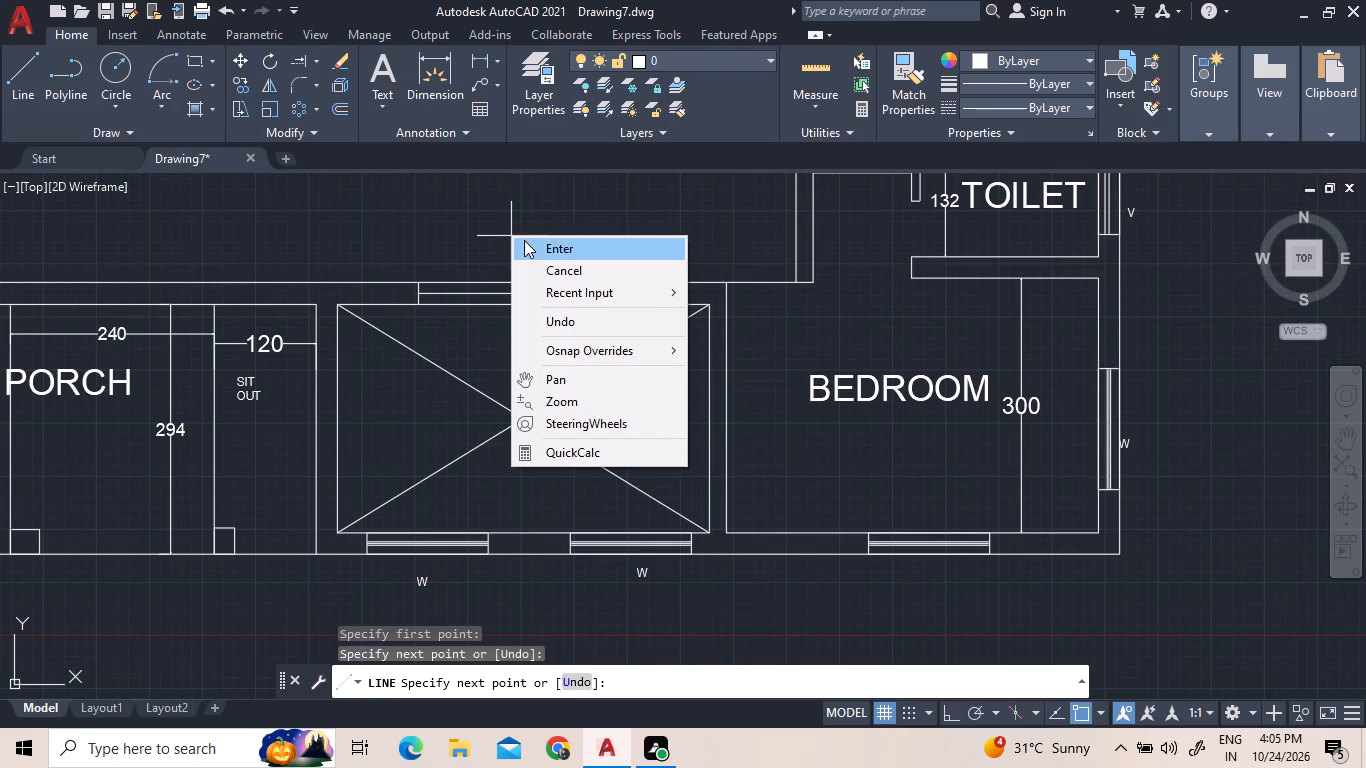
{"action": "left_click", "coordinate": [524, 240]}
Extend the wall line between the sit-out and the crossed-out room up to the upper horizontal wall line.
{"action": "scroll", "coordinate": [530, 246], "scroll_direction": "down", "scroll_amount": 1}
{"action": "scroll", "coordinate": [266, 304], "scroll_direction": "down", "scroll_amount": 1}
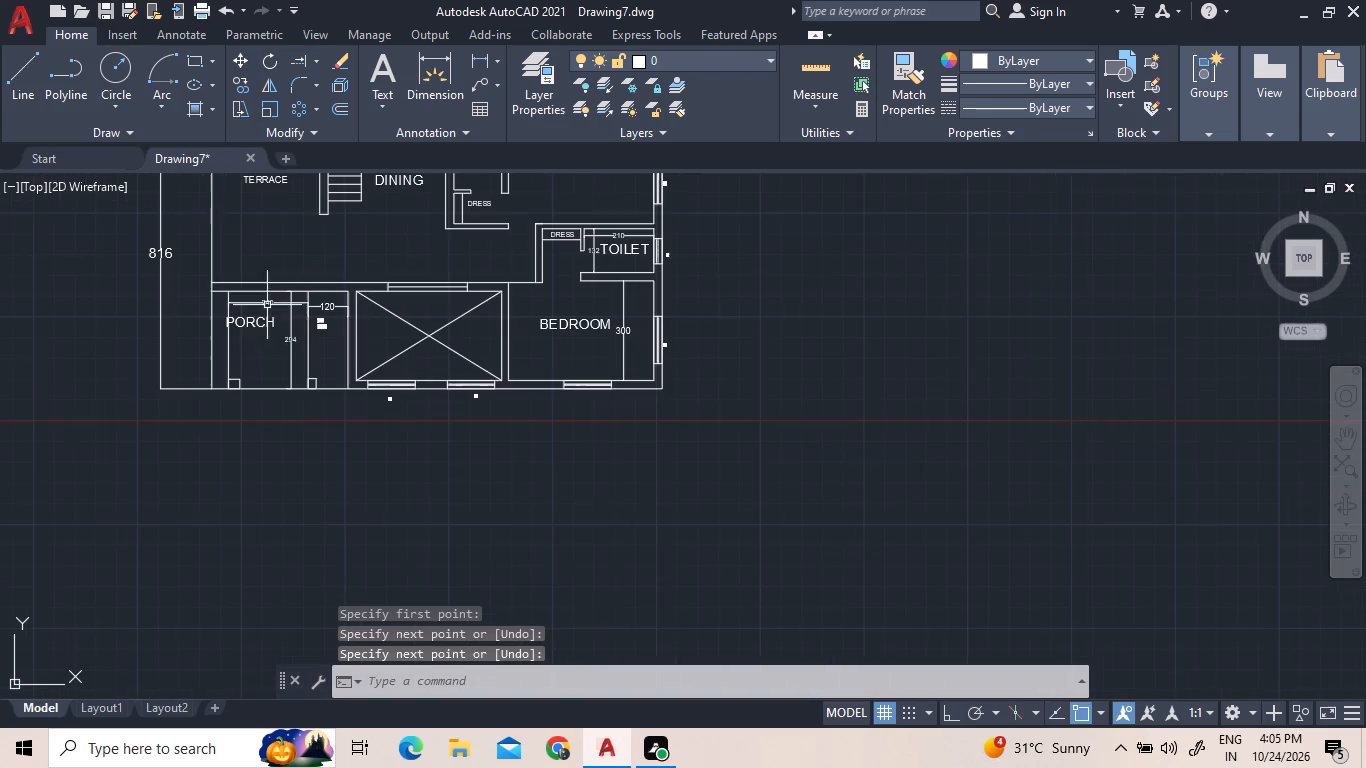
{"action": "scroll", "coordinate": [259, 259], "scroll_direction": "up", "scroll_amount": 1}
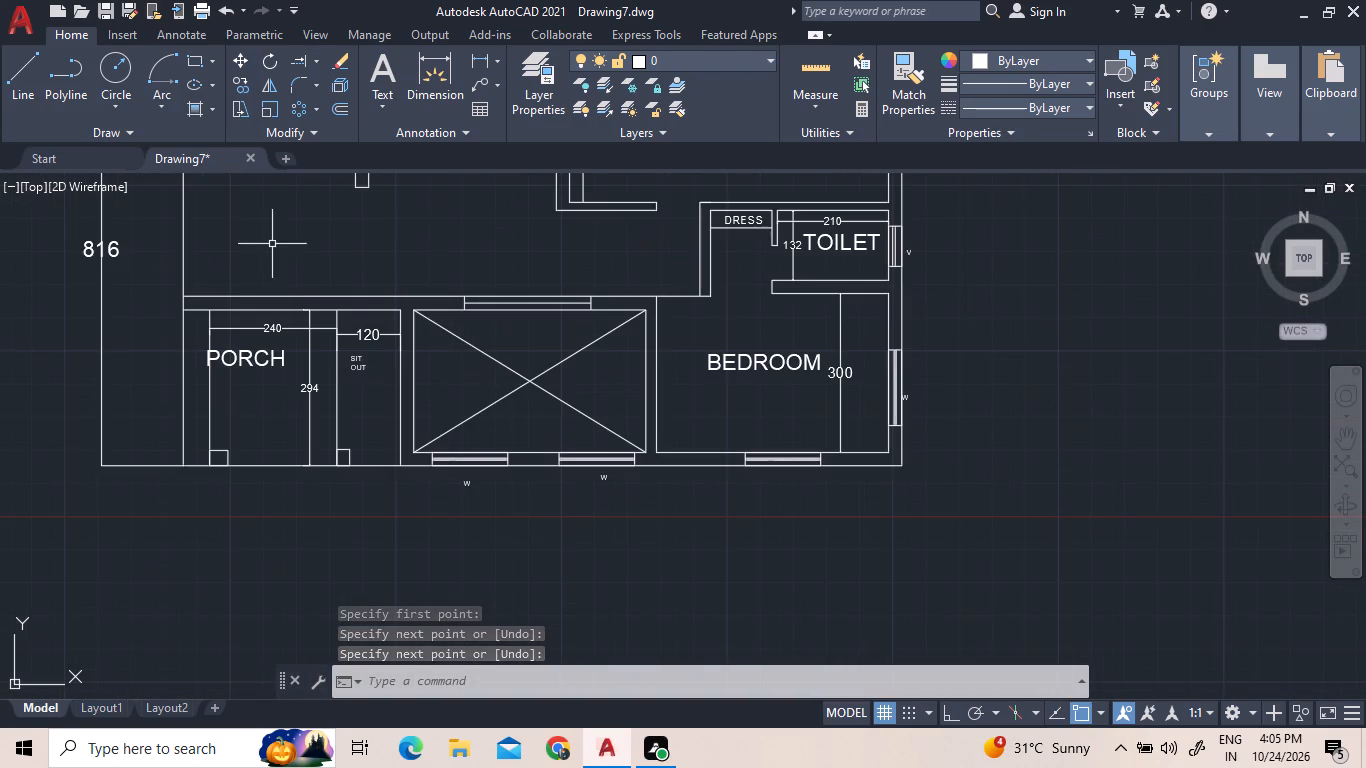
{"action": "scroll", "coordinate": [307, 241], "scroll_direction": "up", "scroll_amount": 1}
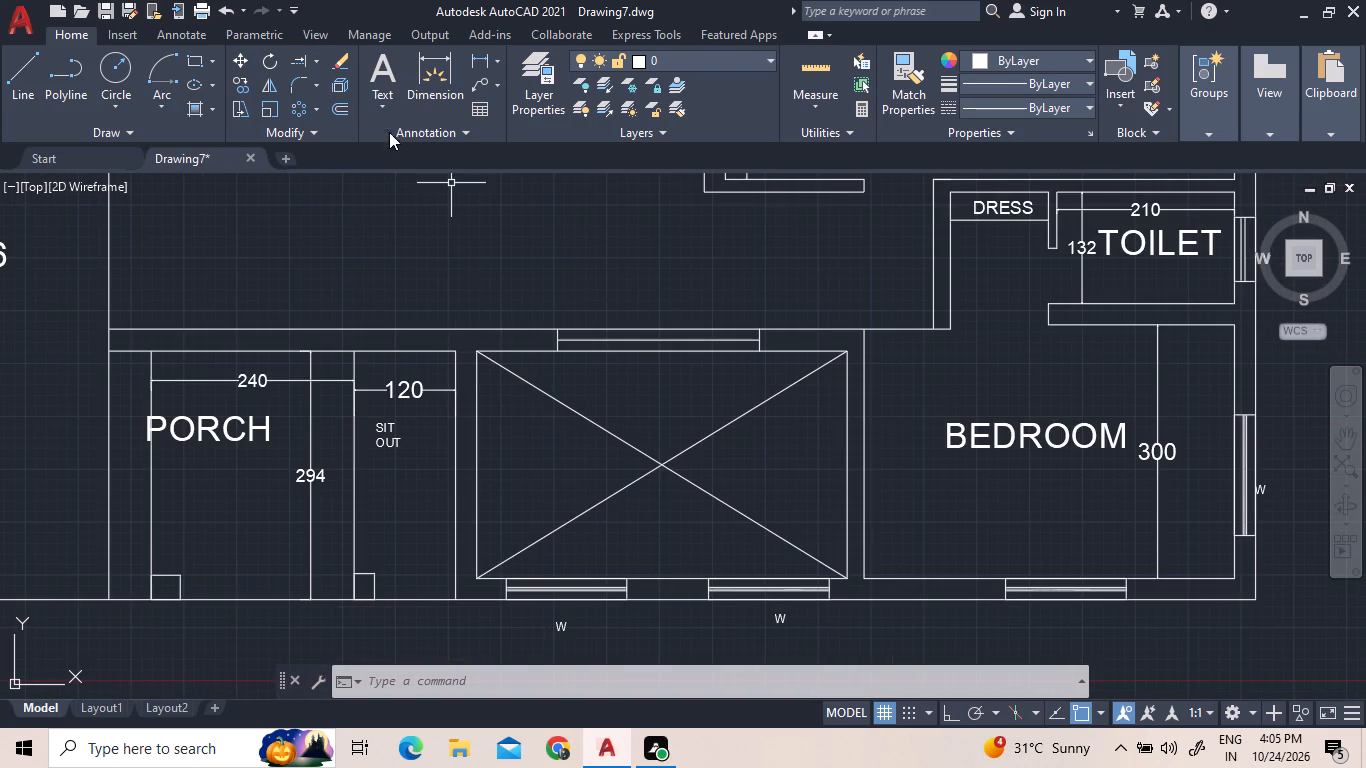
{"action": "left_click", "coordinate": [301, 58]}
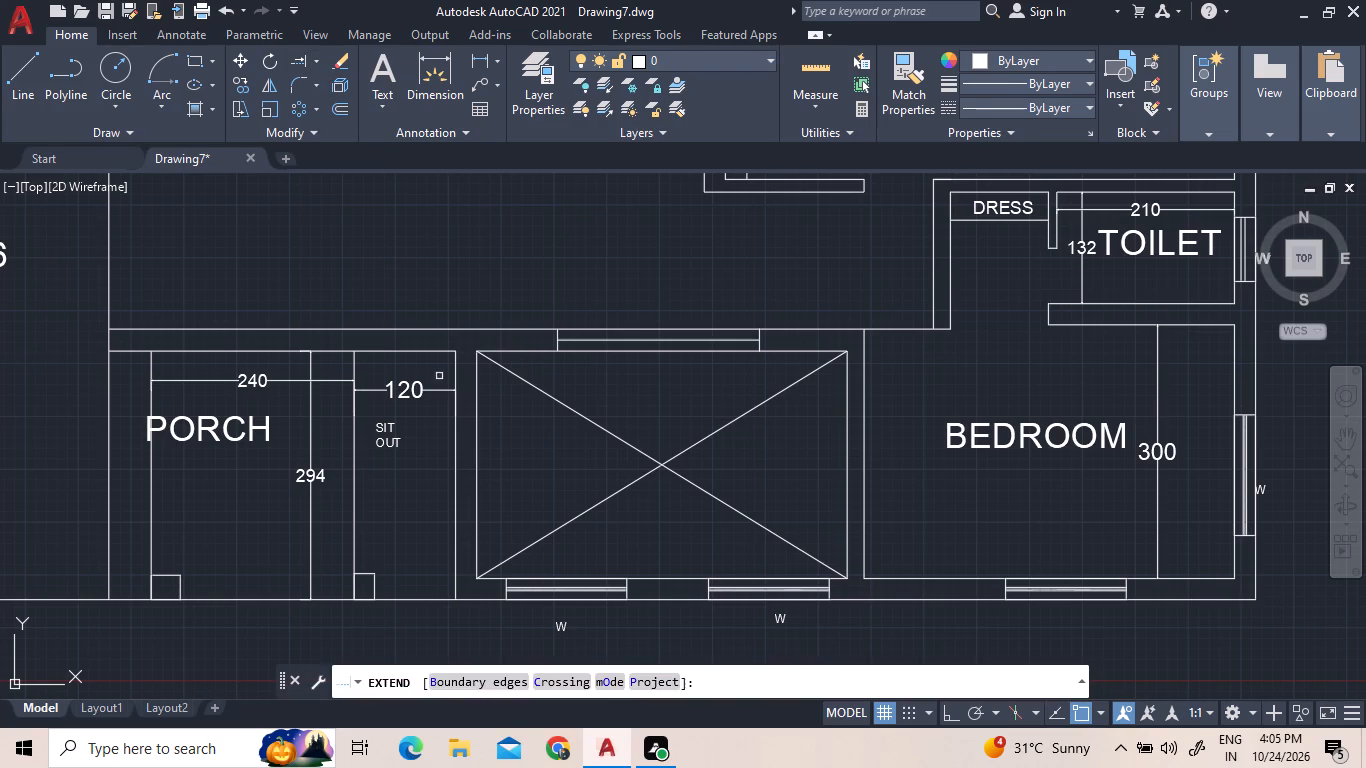
{"action": "left_click", "coordinate": [456, 363]}
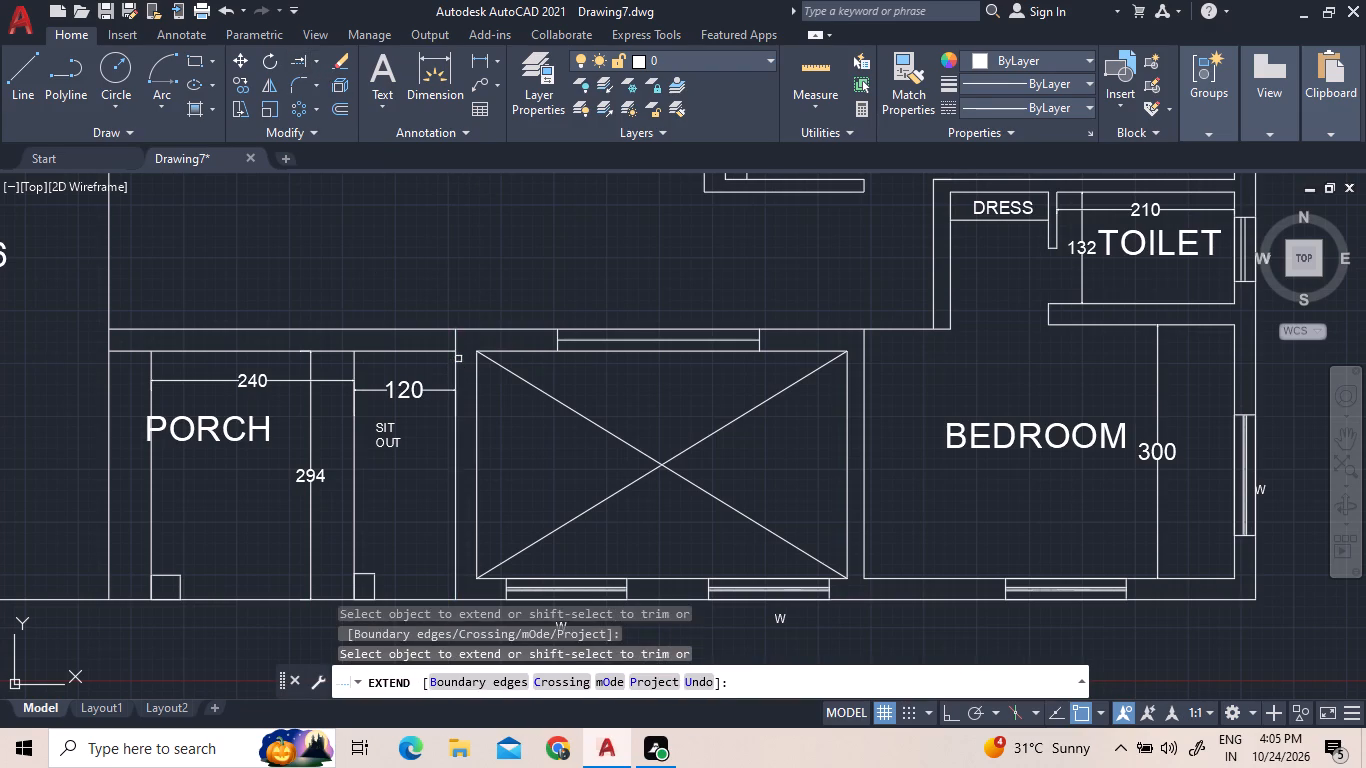
{"action": "scroll", "coordinate": [348, 291], "scroll_direction": "down", "scroll_amount": 1}
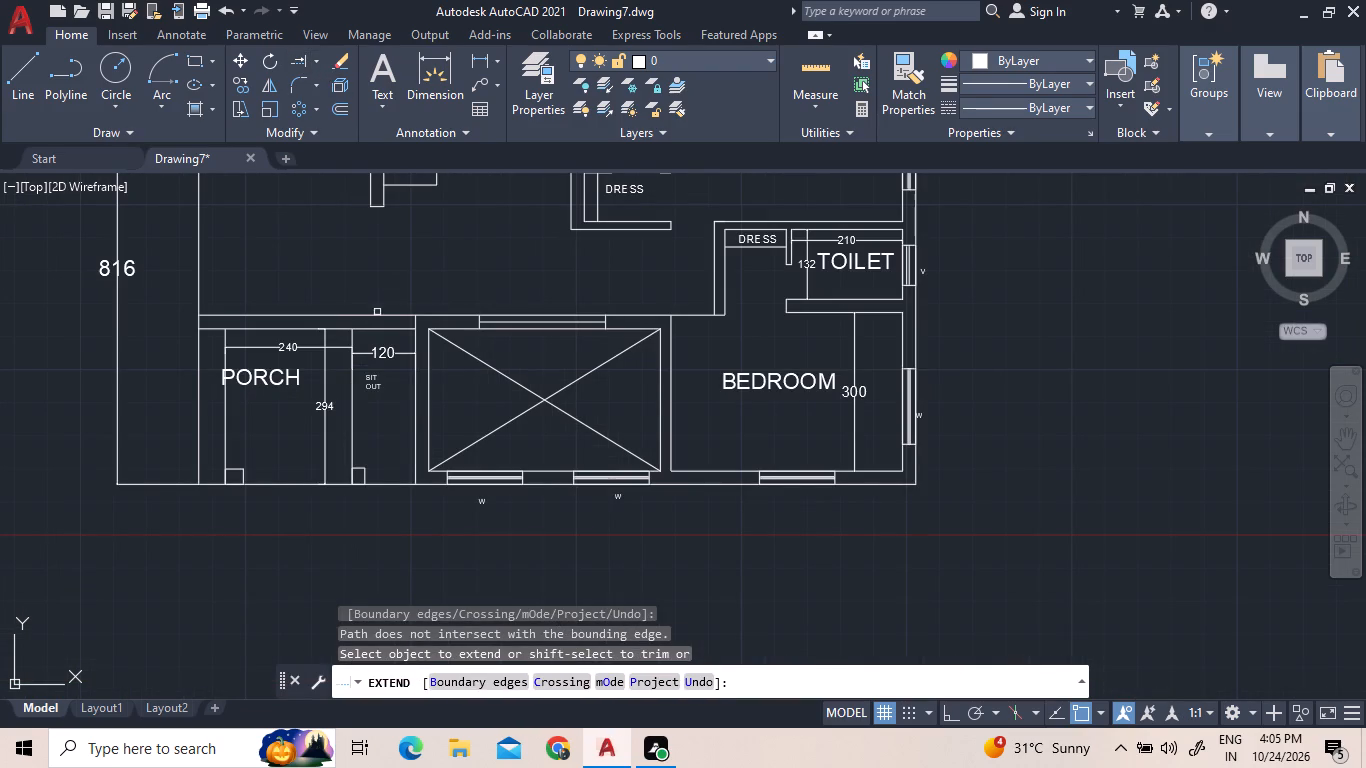
{"action": "right_click", "coordinate": [392, 418]}
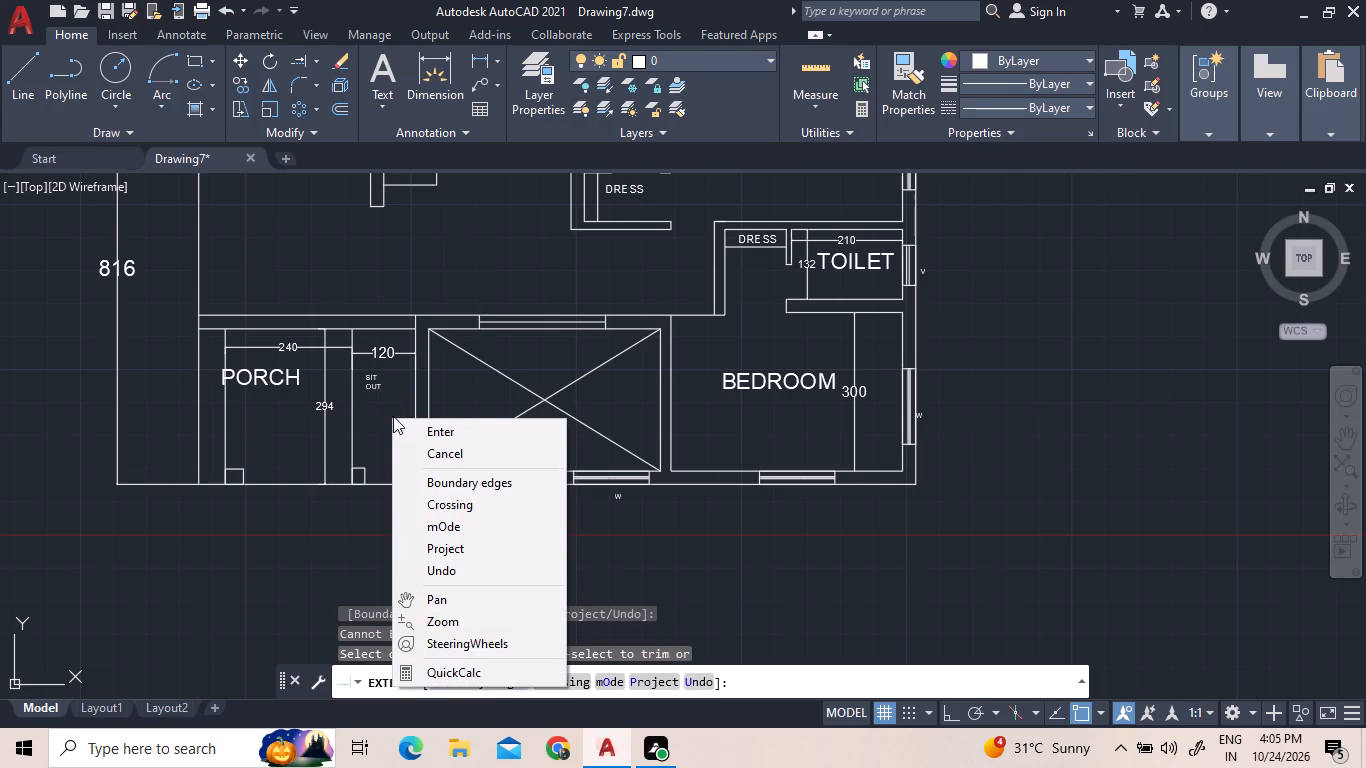
{"action": "left_click", "coordinate": [411, 442]}
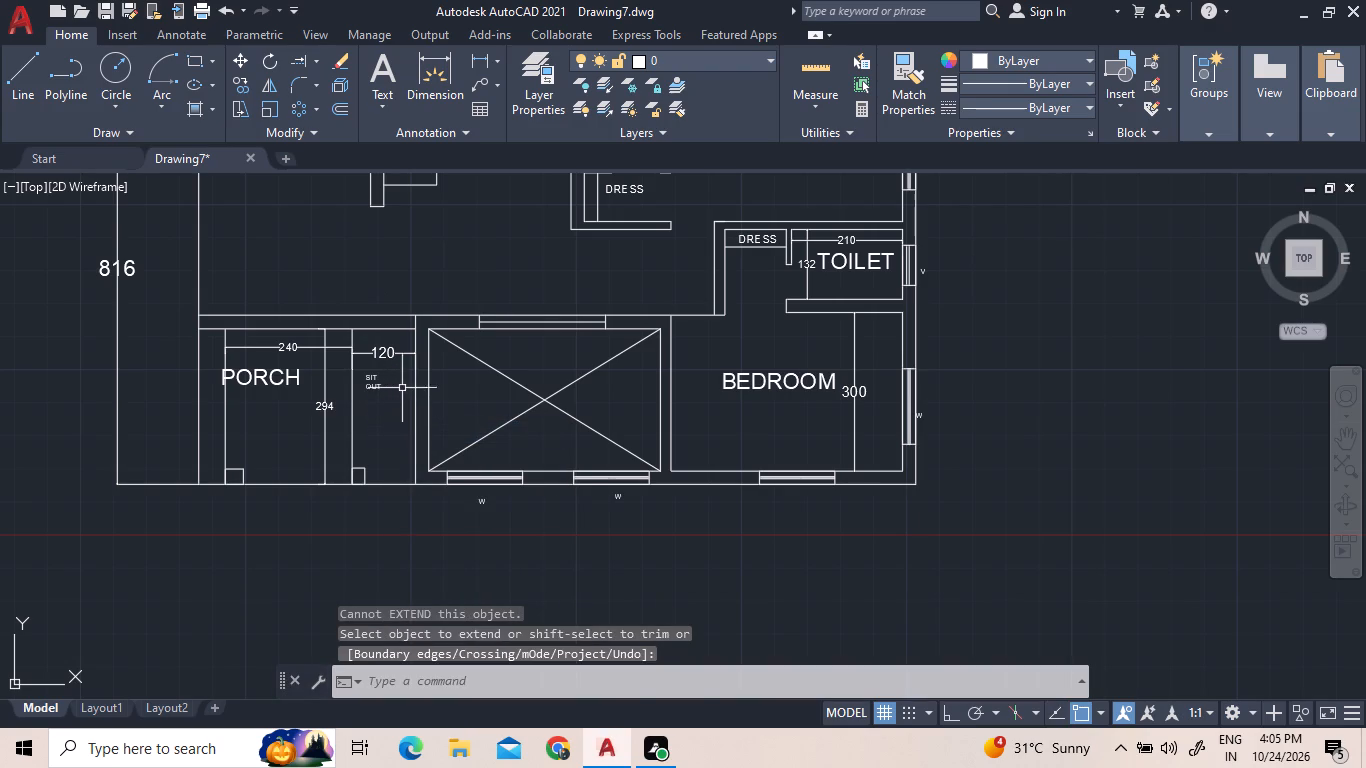
Erase the SIT OUT and PORCH labels together with the width and height dimensions in those two spaces.
{"action": "left_click", "coordinate": [406, 381]}
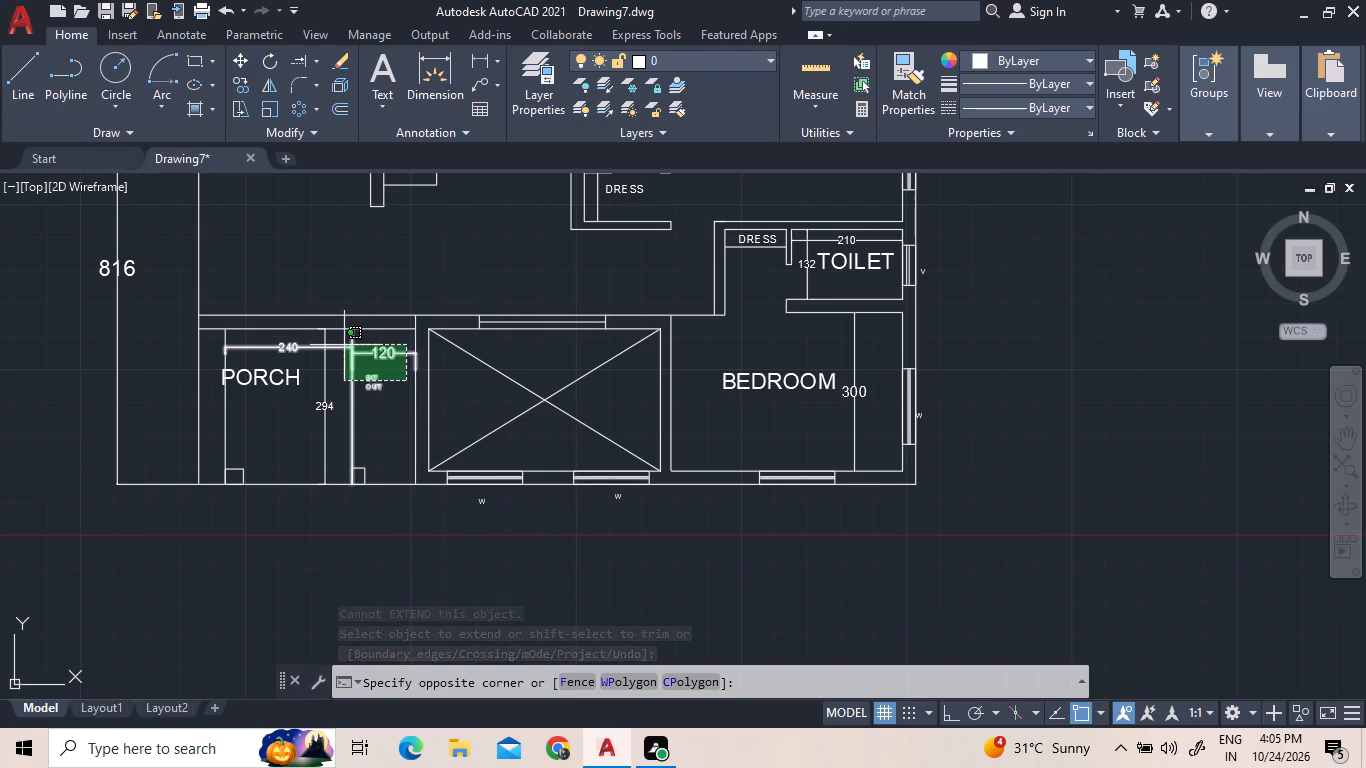
{"action": "left_click", "coordinate": [361, 347]}
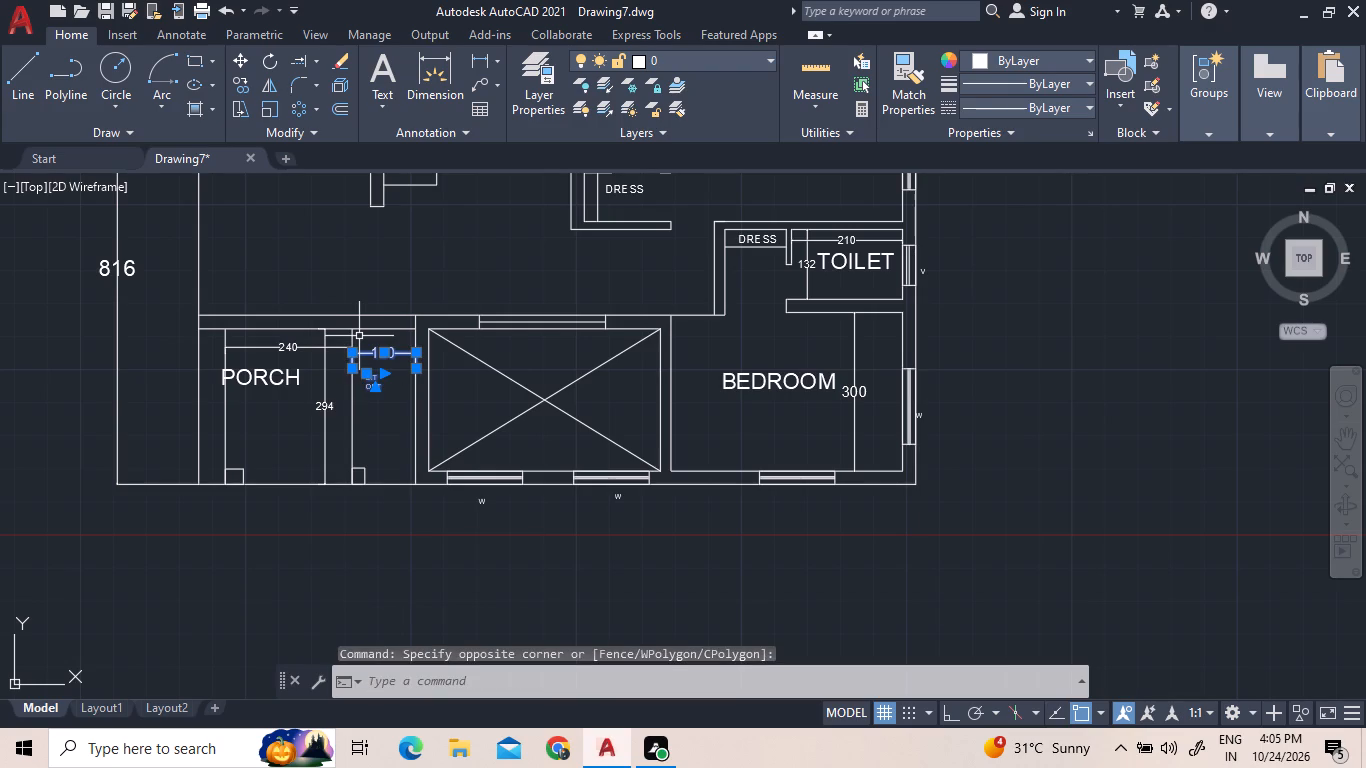
{"action": "key", "text": "Delete"}
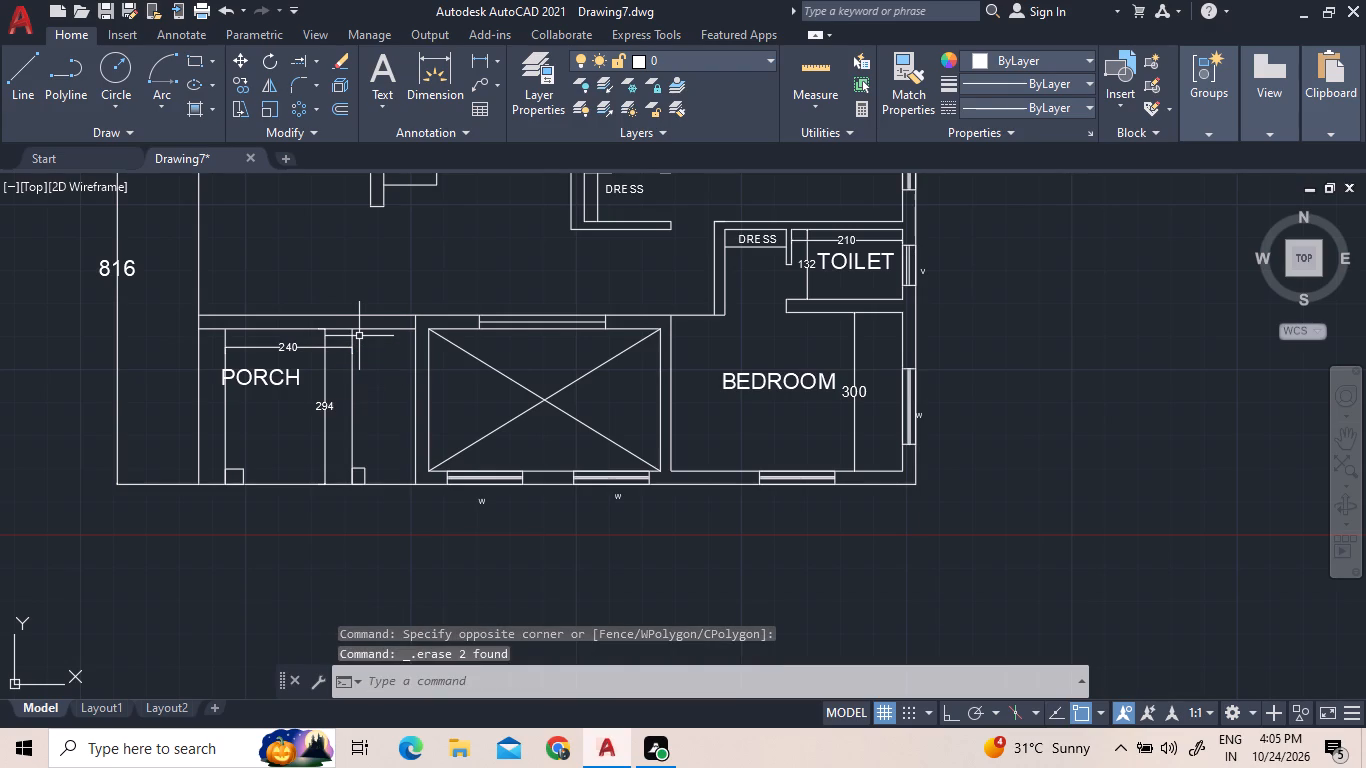
{"action": "scroll", "coordinate": [358, 336], "scroll_direction": "up", "scroll_amount": 1}
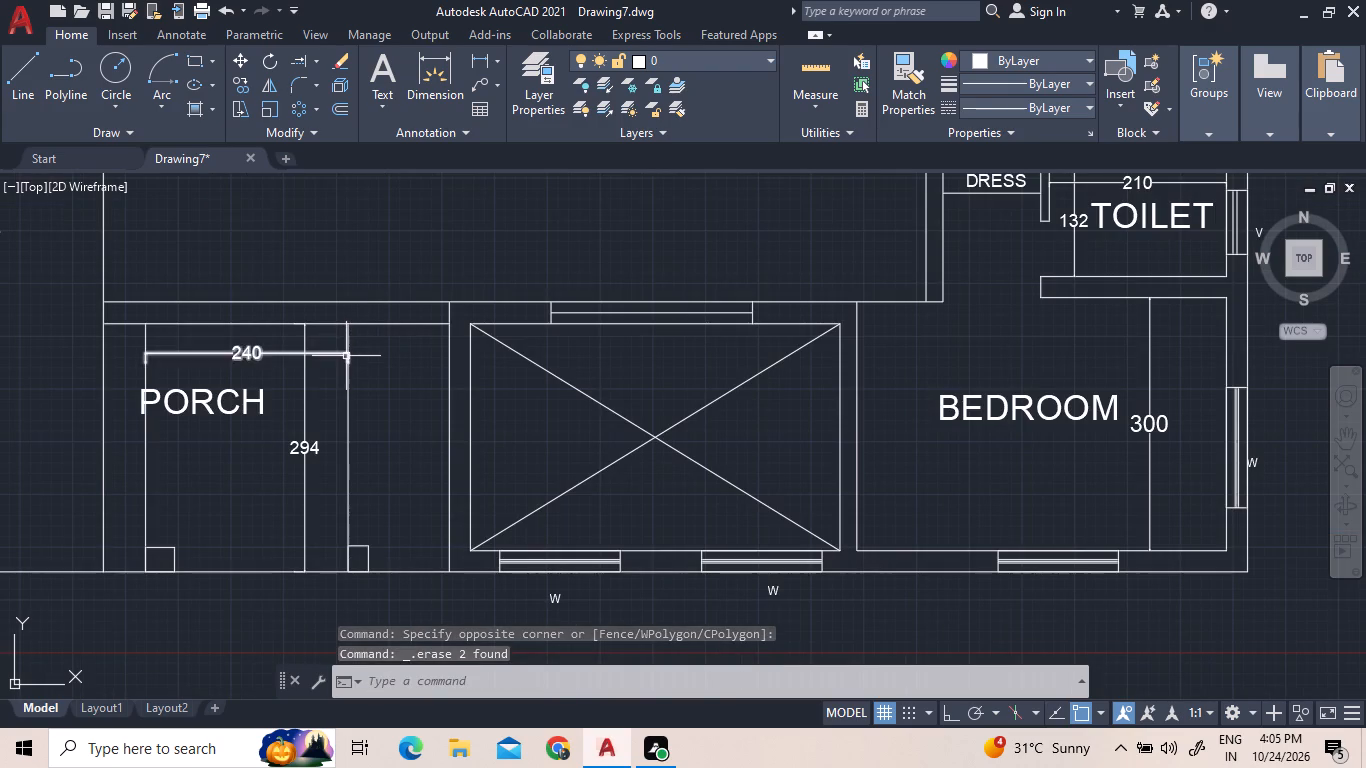
{"action": "left_click", "coordinate": [346, 356]}
{"action": "left_click", "coordinate": [305, 381]}
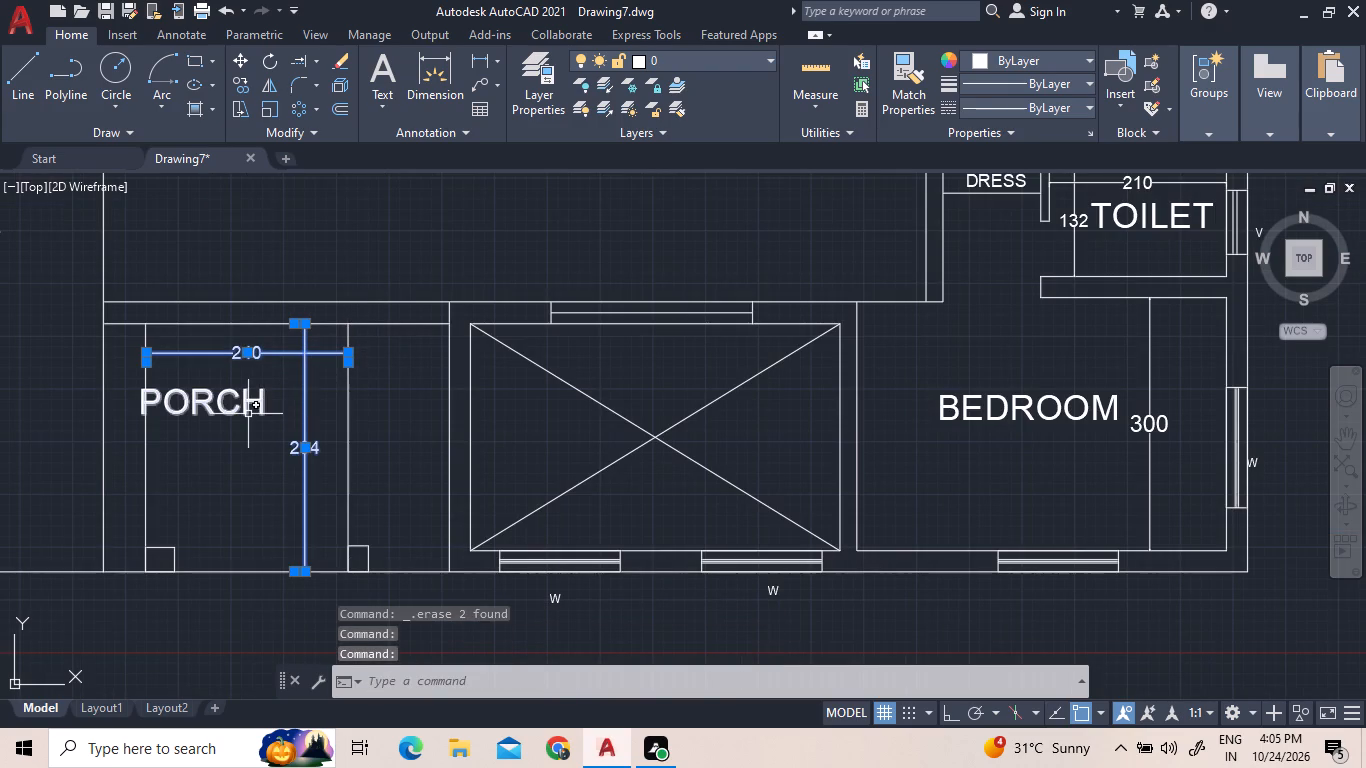
{"action": "key", "text": "Delete"}
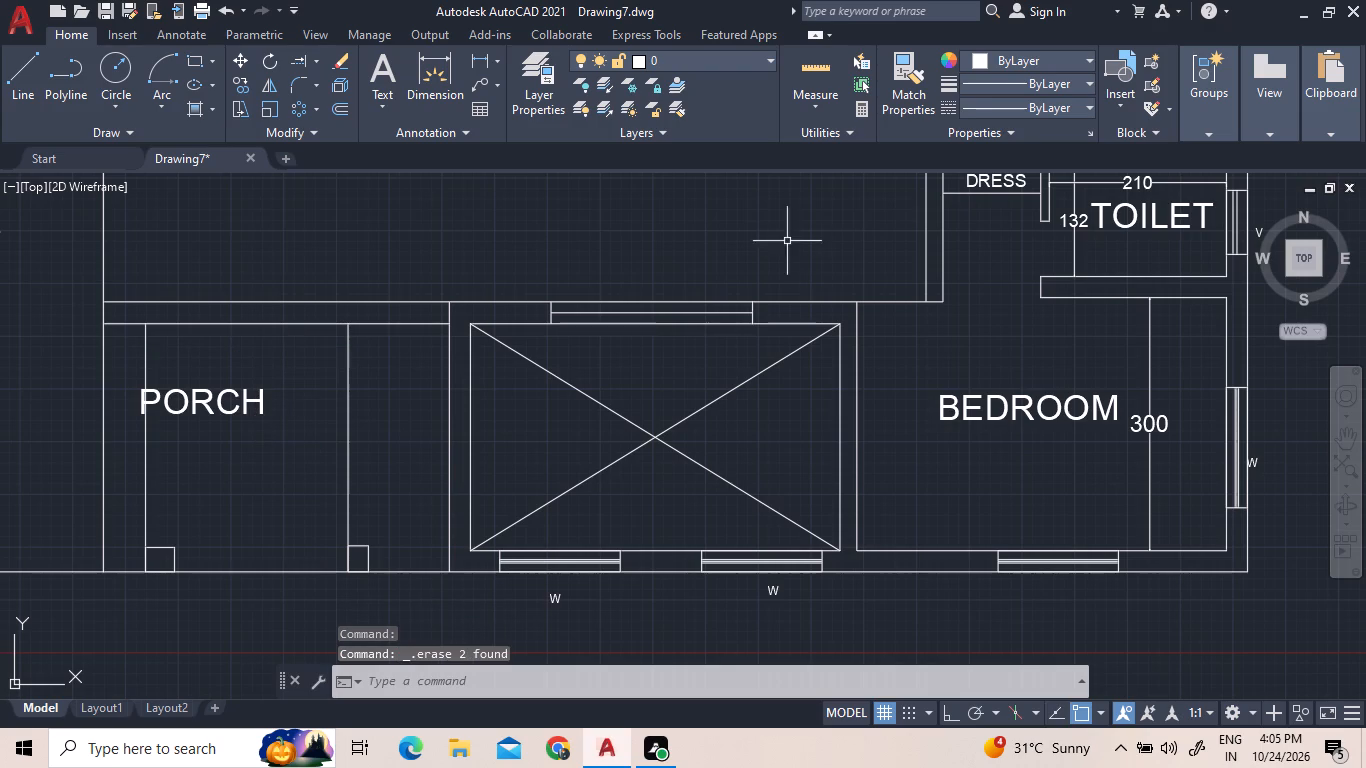
{"action": "left_click", "coordinate": [208, 405]}
{"action": "right_click", "coordinate": [208, 405]}
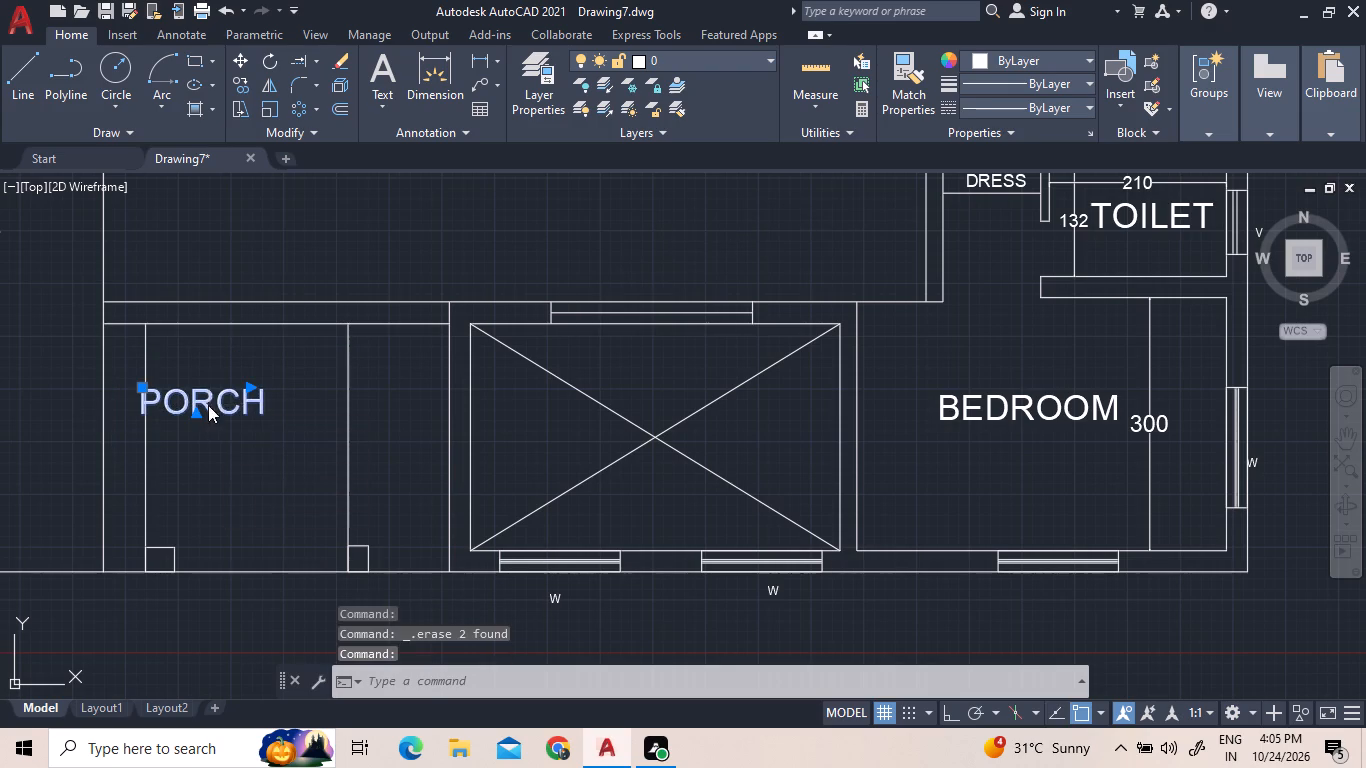
{"action": "left_click", "coordinate": [270, 358]}
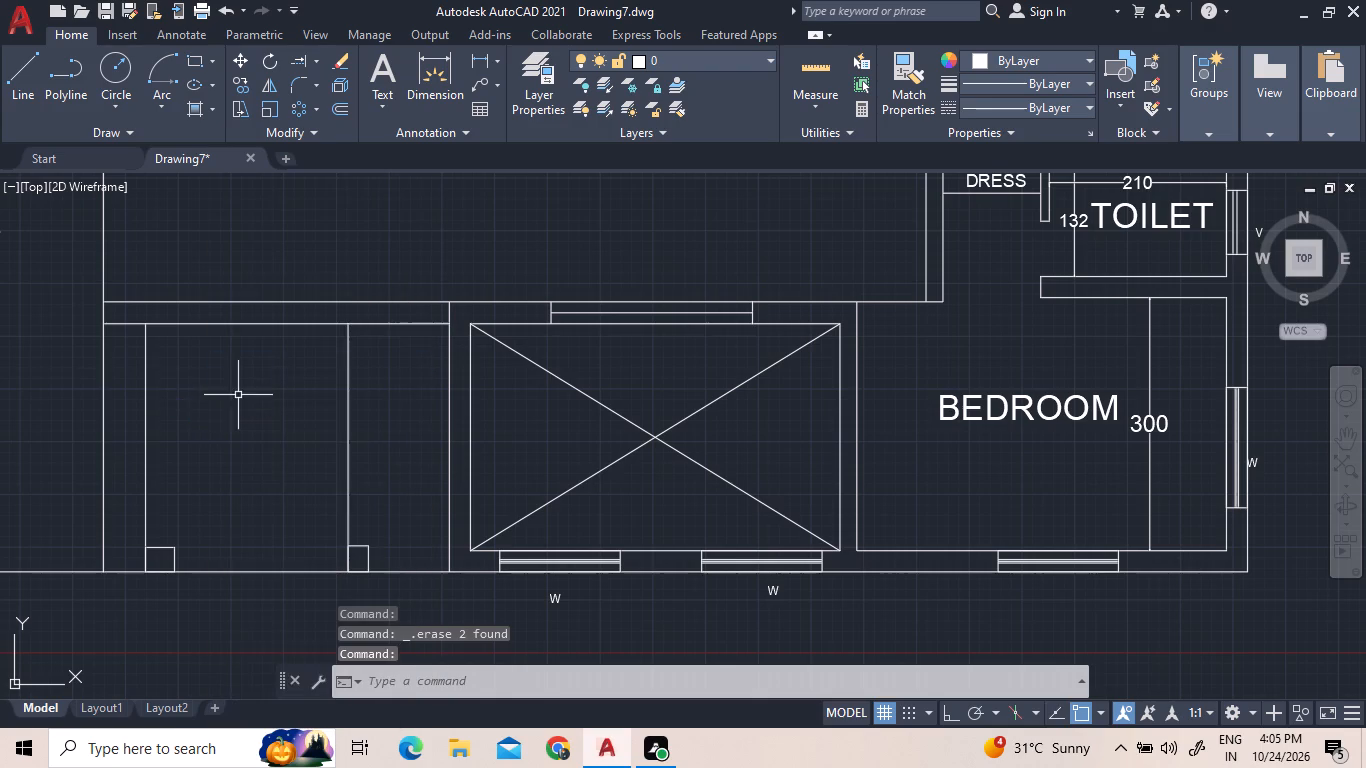
Move the former porch's left vertical line and its corner column horizontally left, close to the outer wall line, with Ortho on.
{"action": "left_click", "coordinate": [187, 566]}
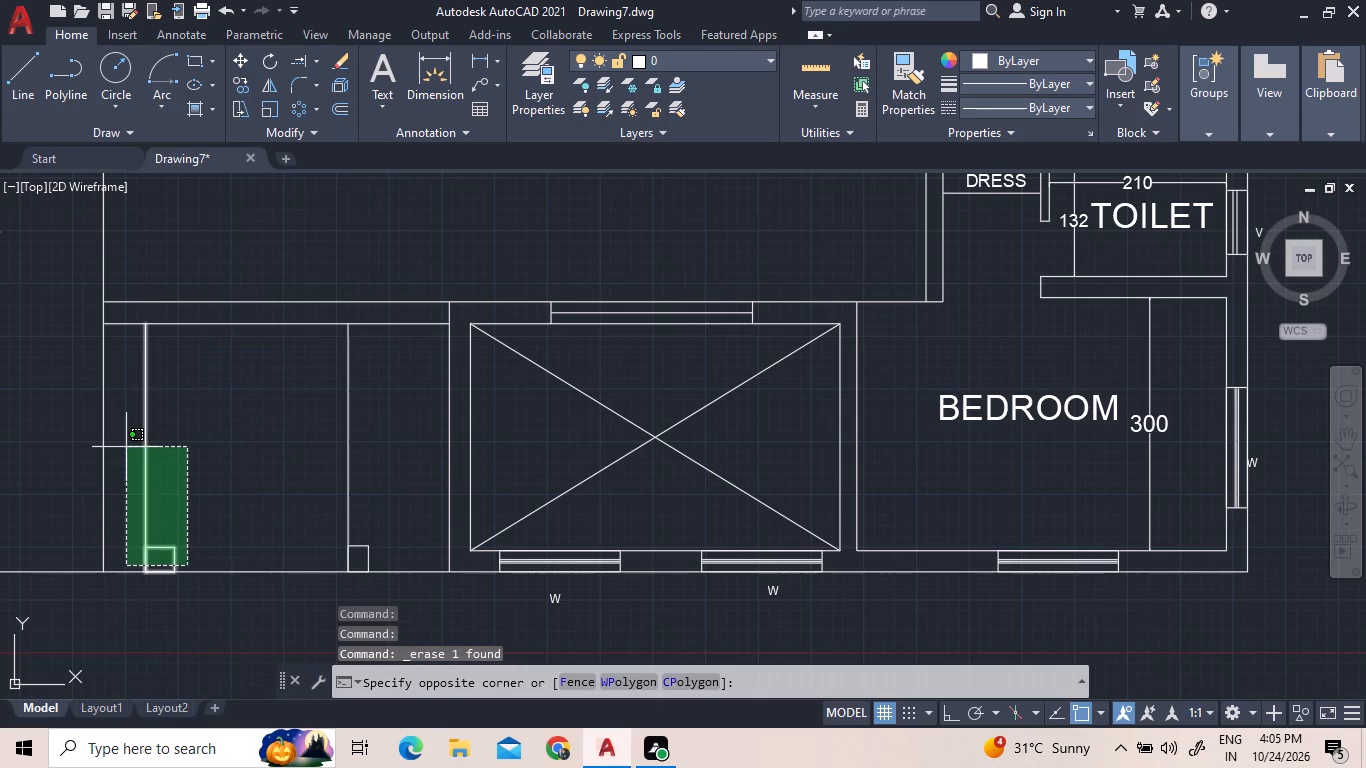
{"action": "left_click", "coordinate": [126, 446]}
{"action": "right_click", "coordinate": [169, 425]}
{"action": "left_click", "coordinate": [261, 415]}
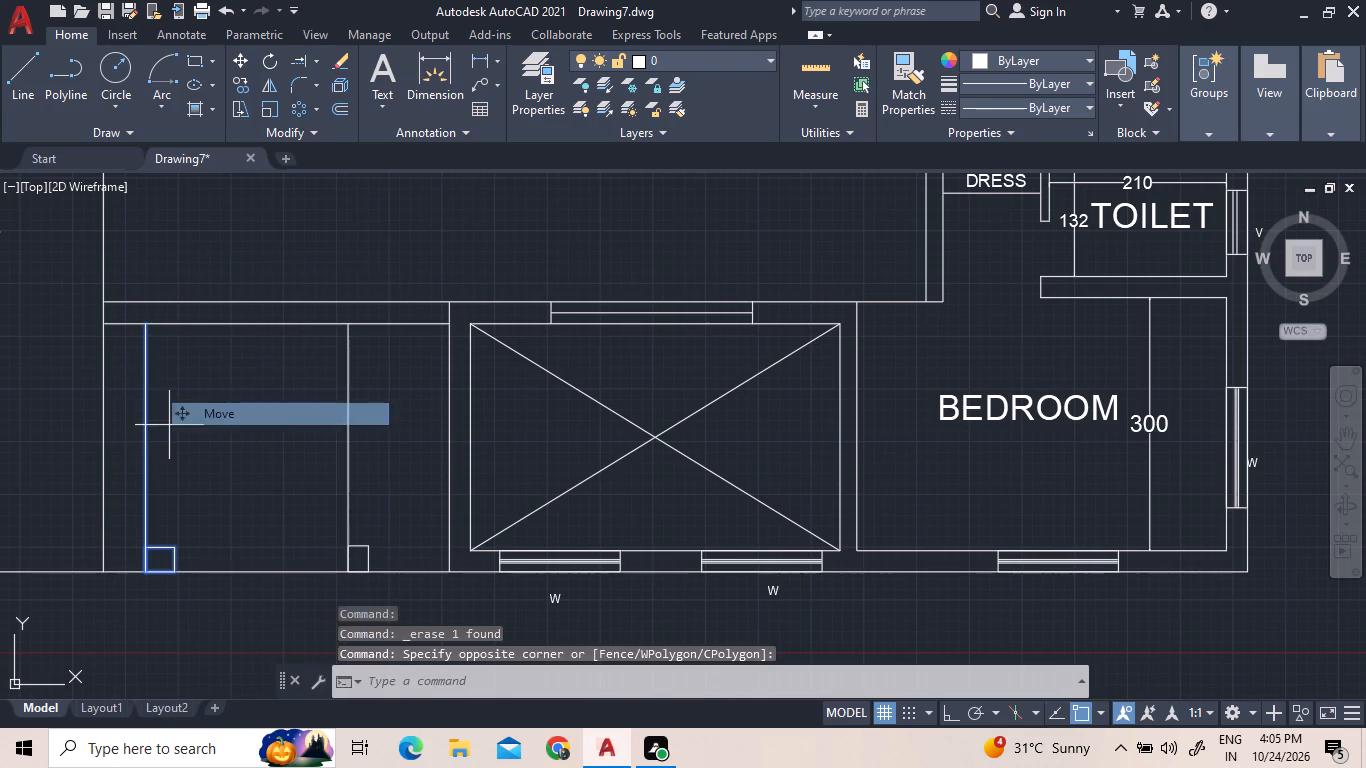
{"action": "left_click", "coordinate": [147, 324]}
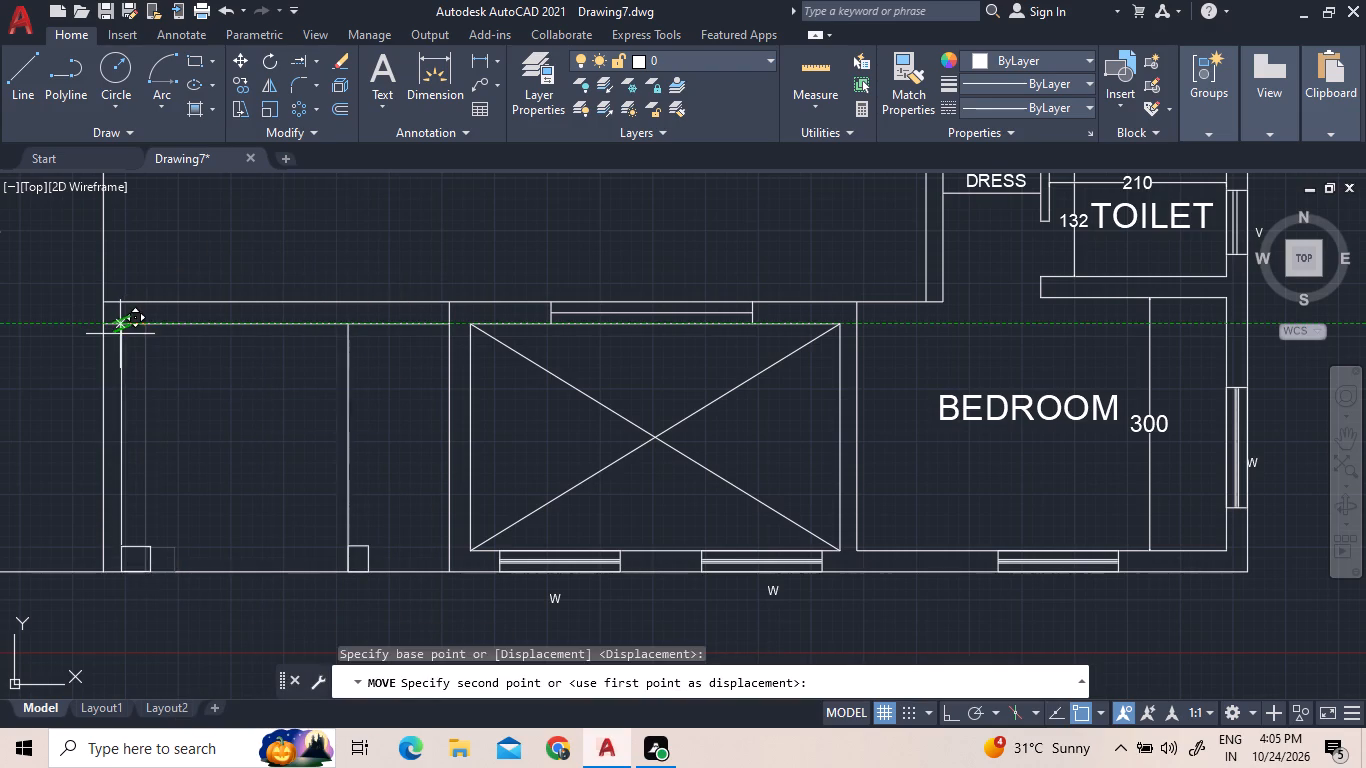
{"action": "scroll", "coordinate": [121, 326], "scroll_direction": "up", "scroll_amount": 2}
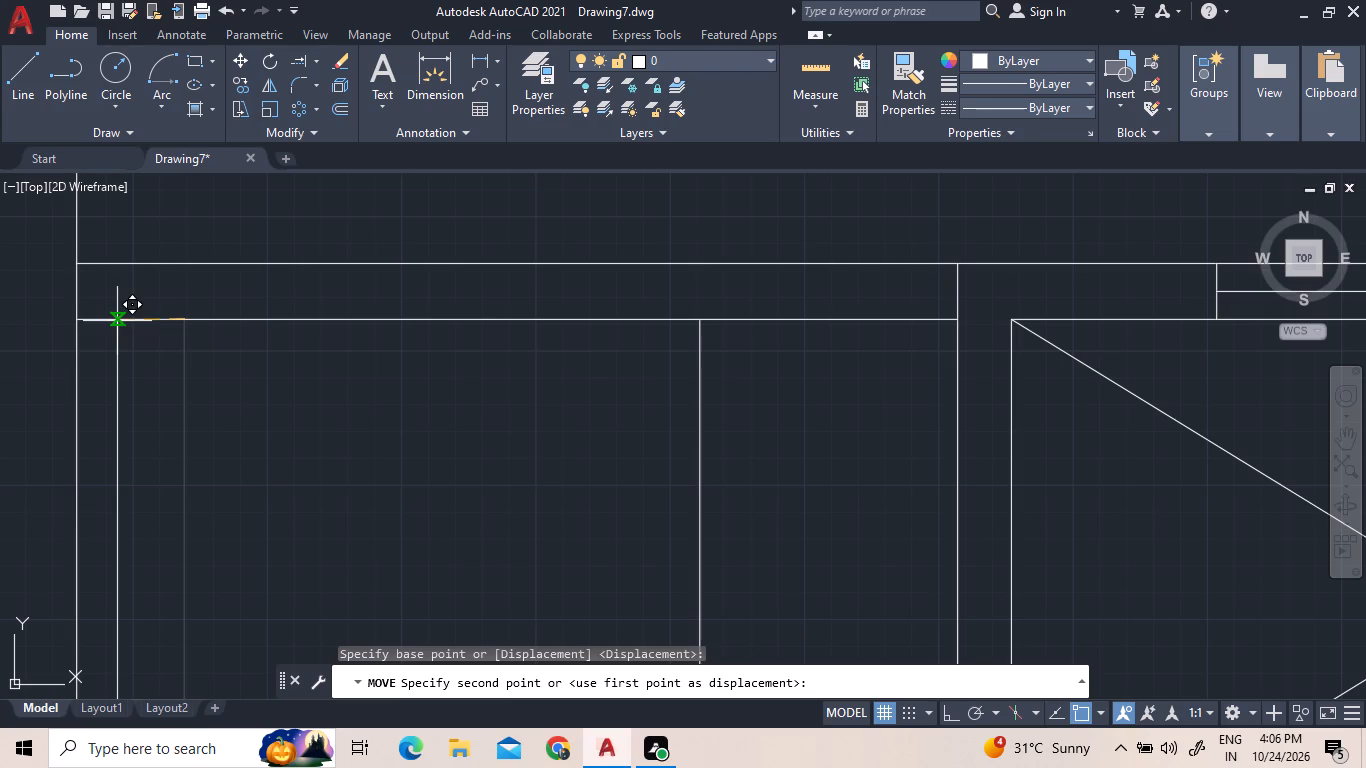
{"action": "key", "text": "F8"}
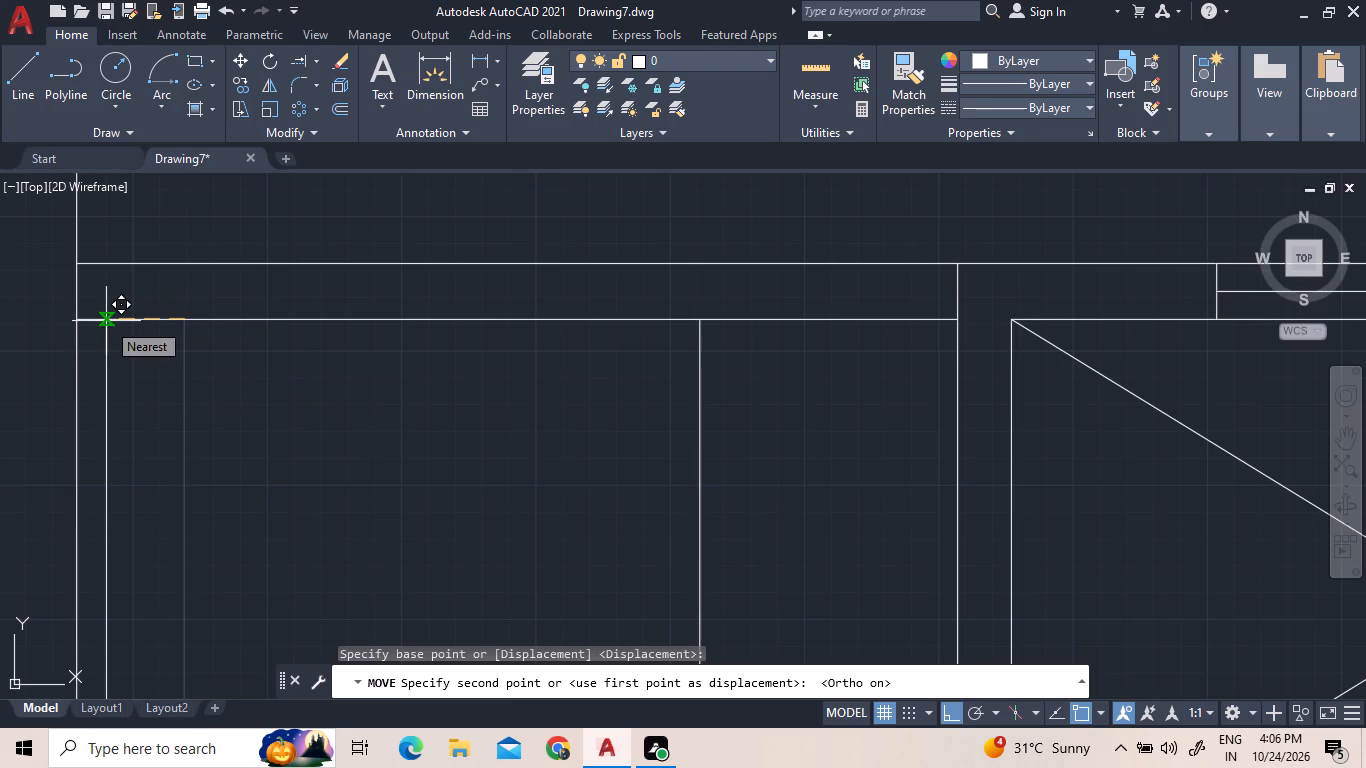
{"action": "scroll", "coordinate": [106, 321], "scroll_direction": "down", "scroll_amount": 2}
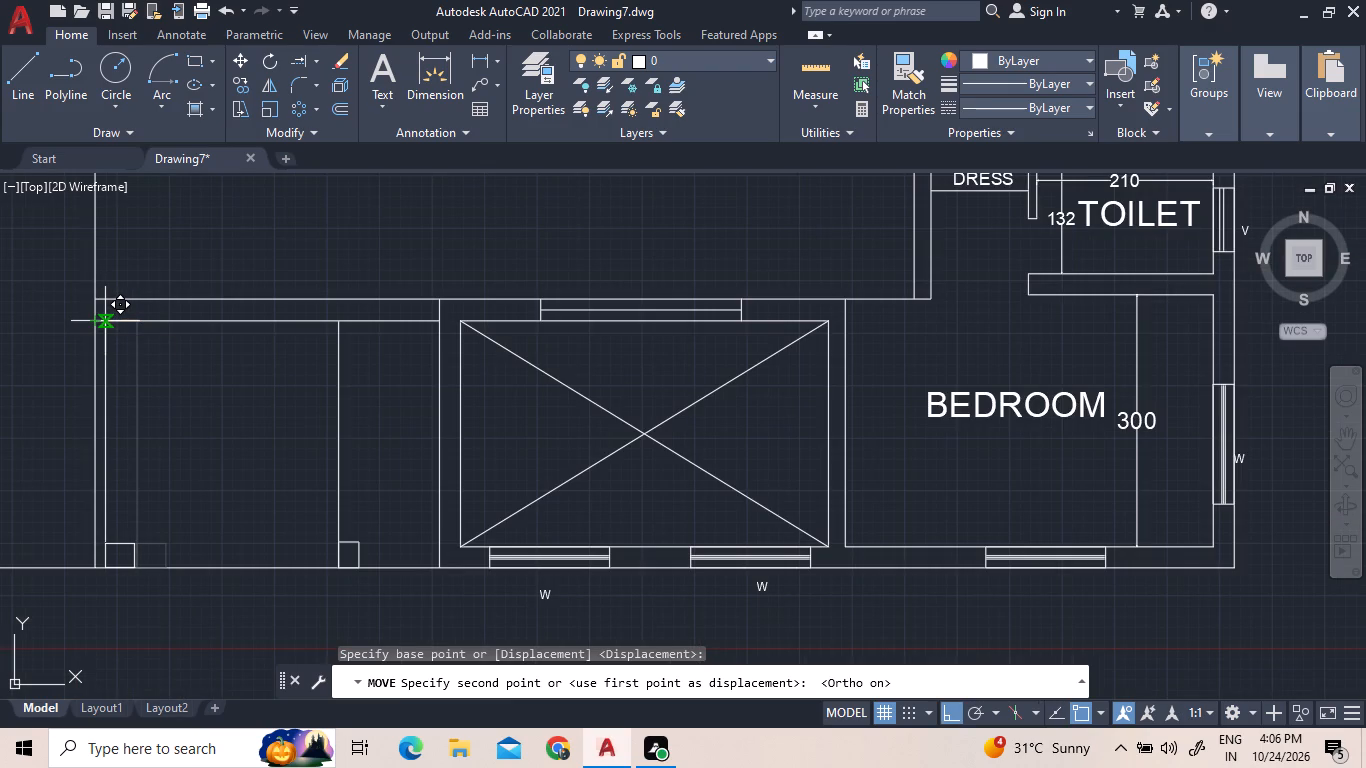
{"action": "left_click", "coordinate": [105, 321]}
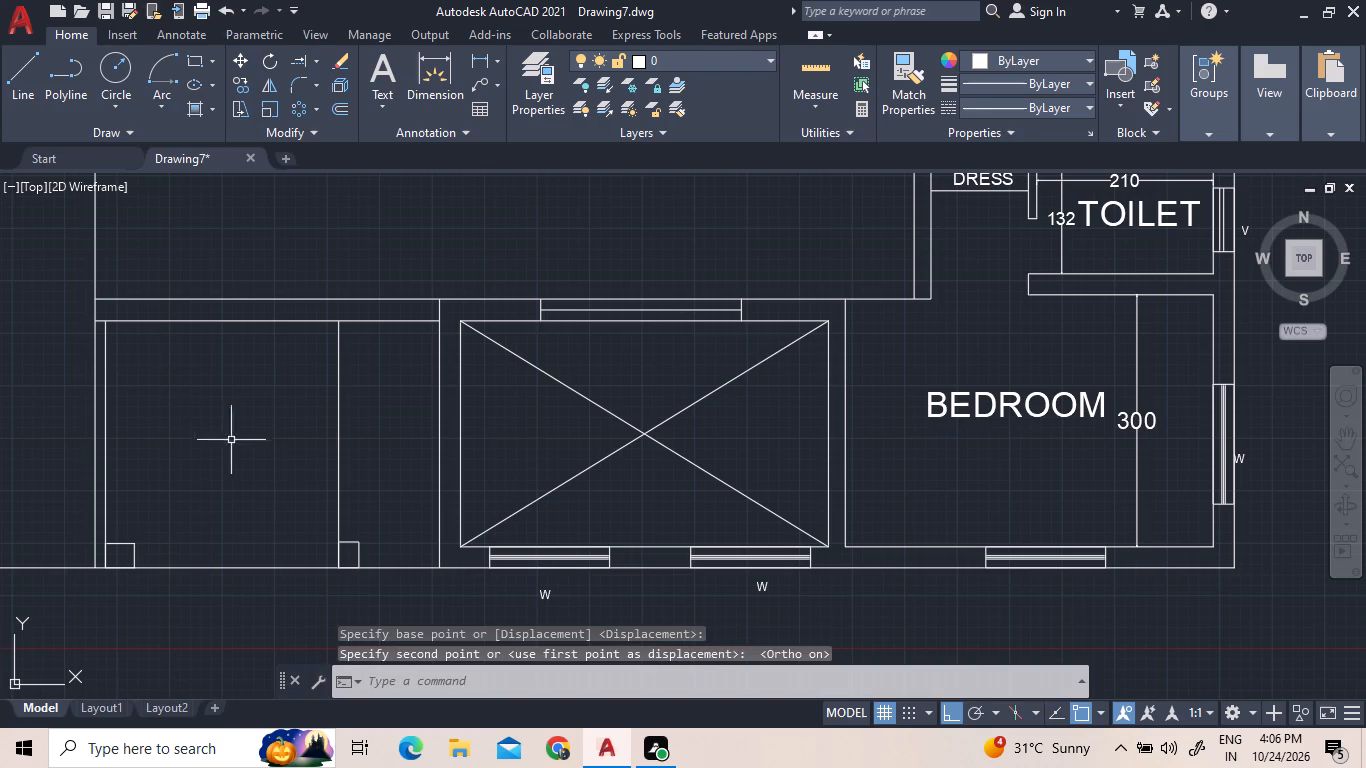
Move the vertical line between the former porch and sit-out, with its column, a short distance left along the top wall.
{"action": "middle_click_drag", "start_coordinate": [471, 294], "coordinate": [361, 337]}
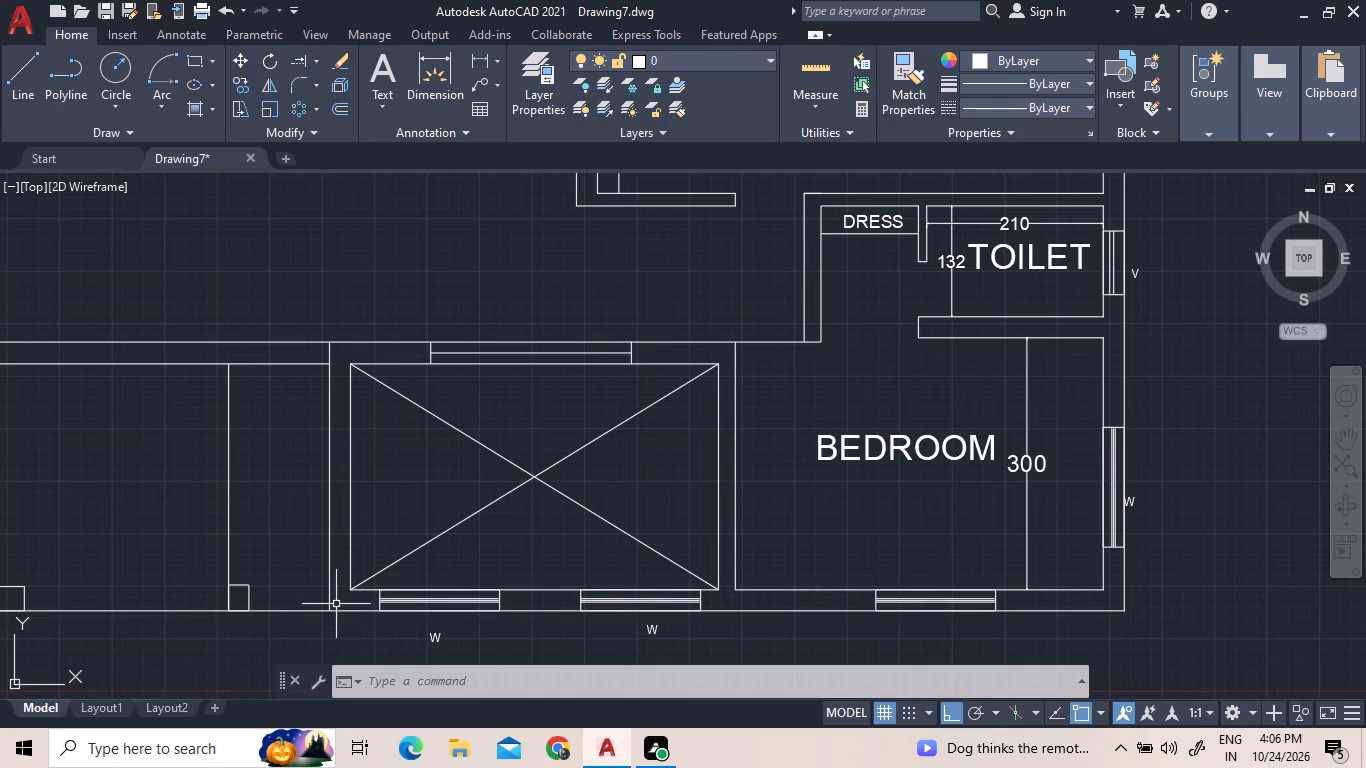
{"action": "left_click", "coordinate": [279, 604]}
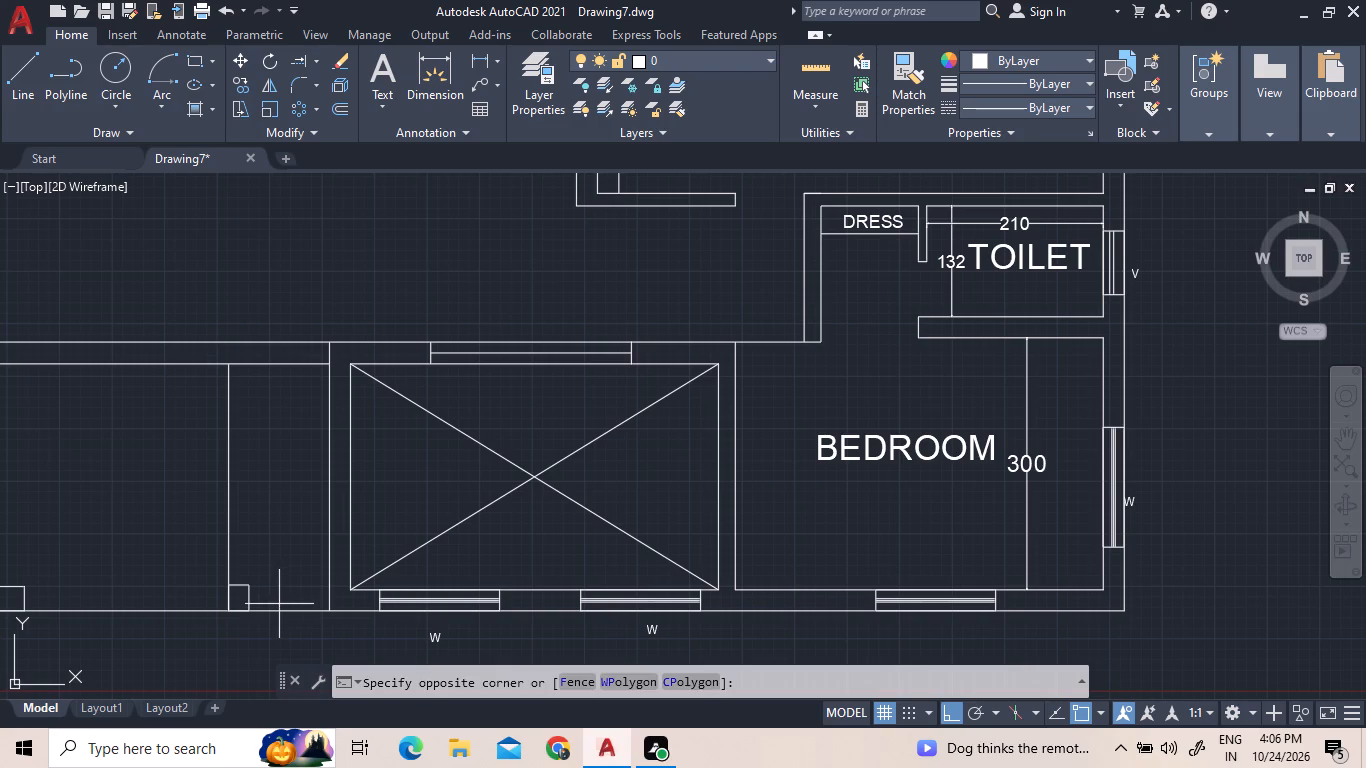
{"action": "left_click", "coordinate": [189, 507]}
{"action": "right_click", "coordinate": [226, 270]}
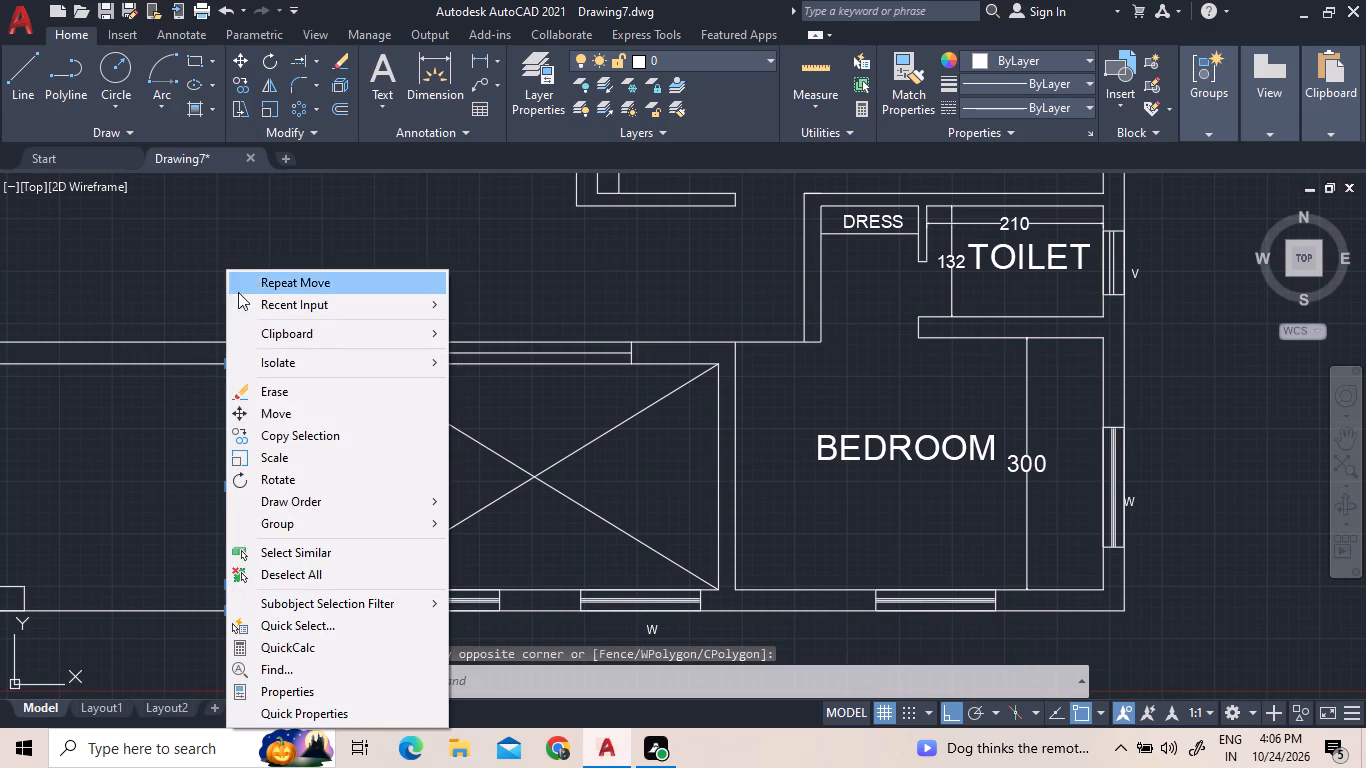
{"action": "left_click", "coordinate": [267, 420]}
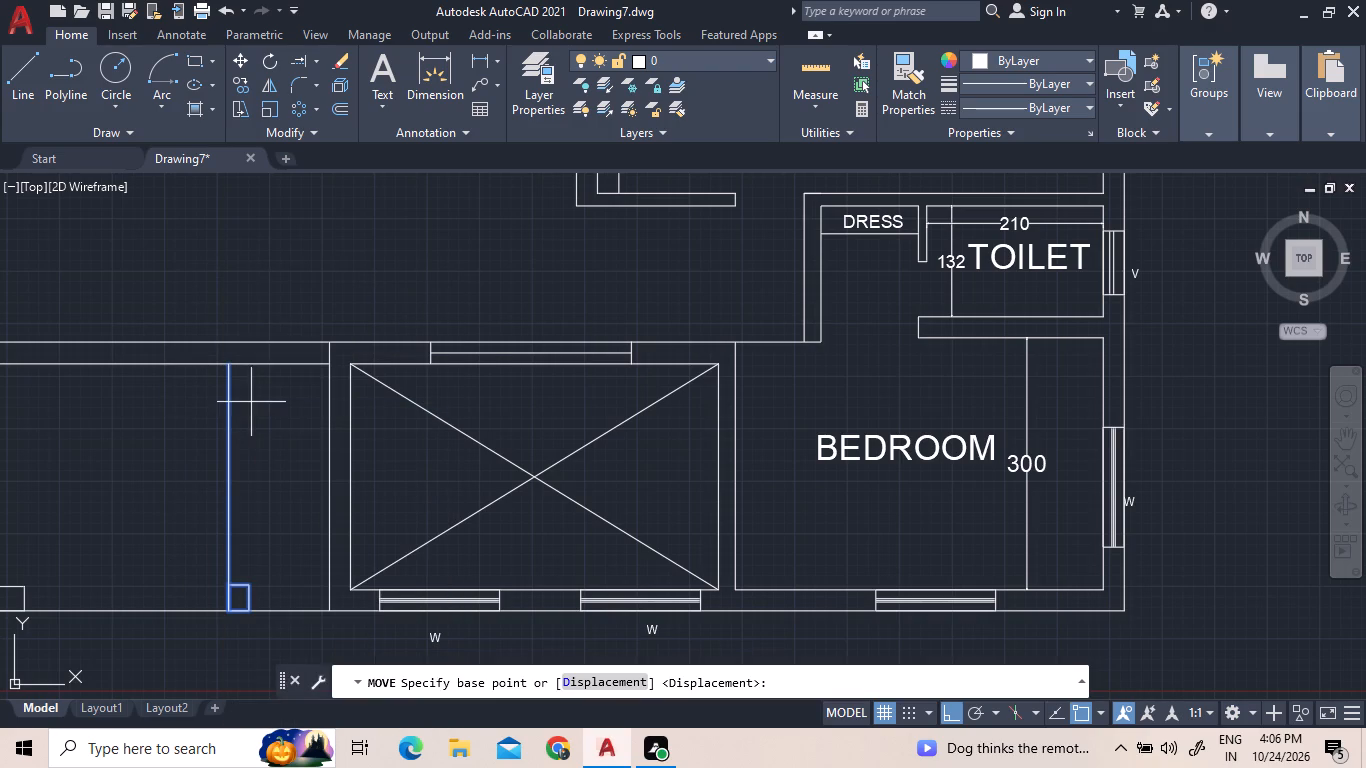
{"action": "left_click", "coordinate": [229, 363]}
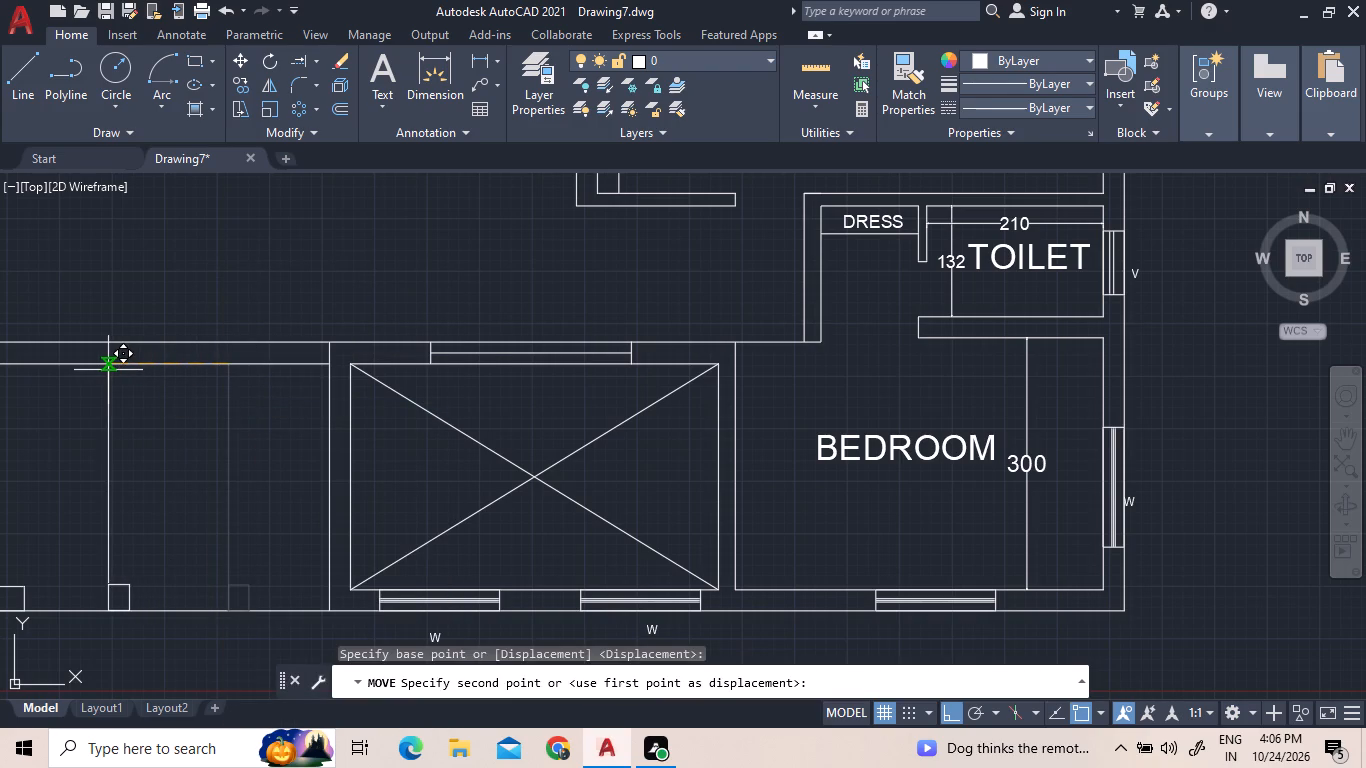
{"action": "scroll", "coordinate": [113, 372], "scroll_direction": "down", "scroll_amount": 2}
{"action": "scroll", "coordinate": [131, 368], "scroll_direction": "up", "scroll_amount": 3}
{"action": "left_click", "coordinate": [192, 381]}
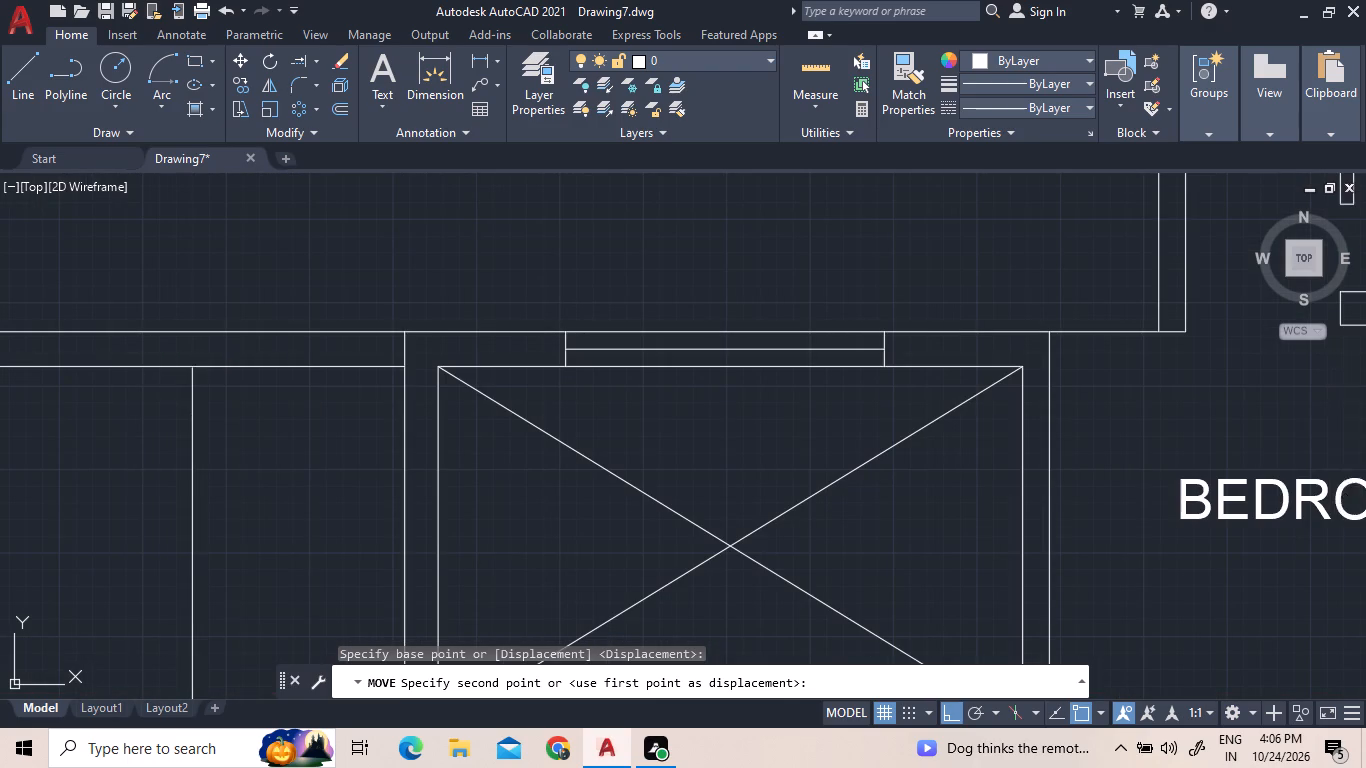
Extend the moved dividing line between the former porch and sit-out up to the upper horizontal wall line.
{"action": "left_click", "coordinate": [296, 59]}
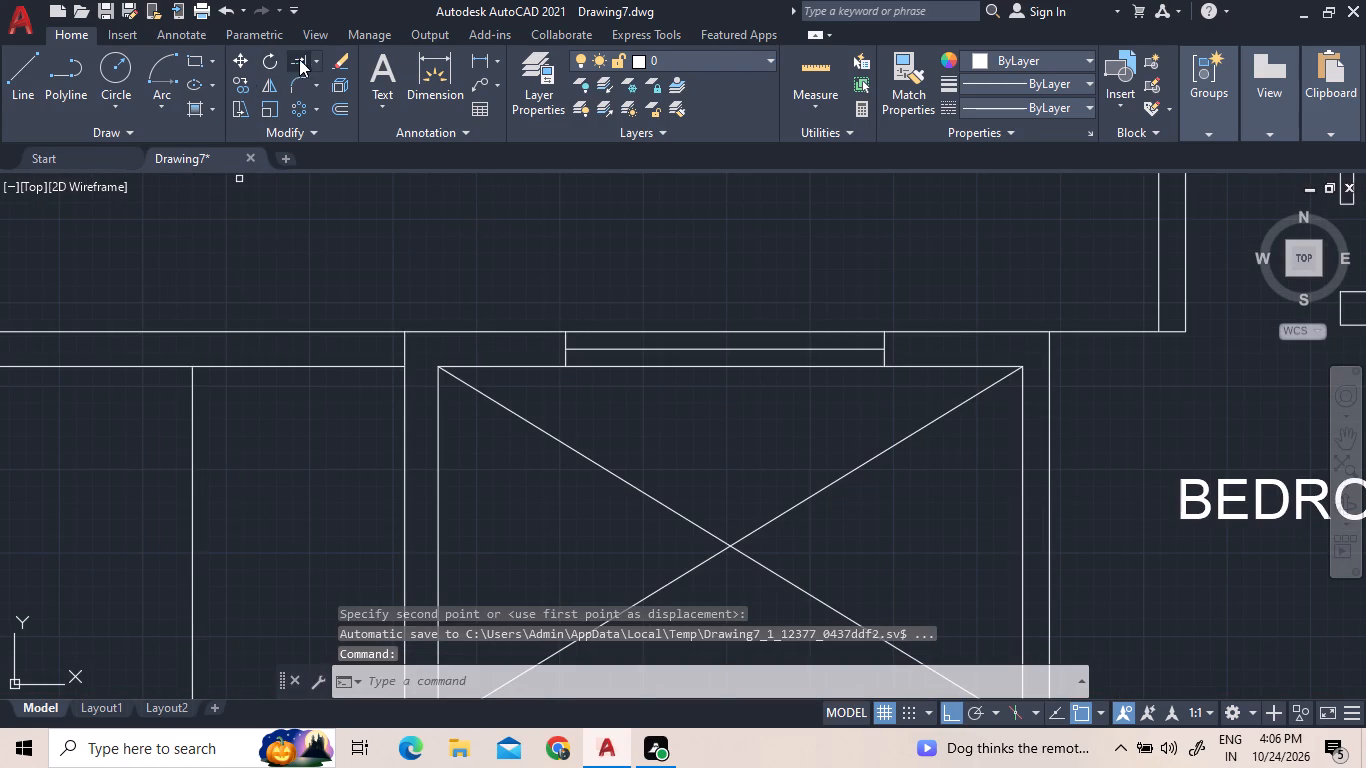
{"action": "left_click", "coordinate": [195, 460]}
{"action": "scroll", "coordinate": [191, 389], "scroll_direction": "down", "scroll_amount": 3}
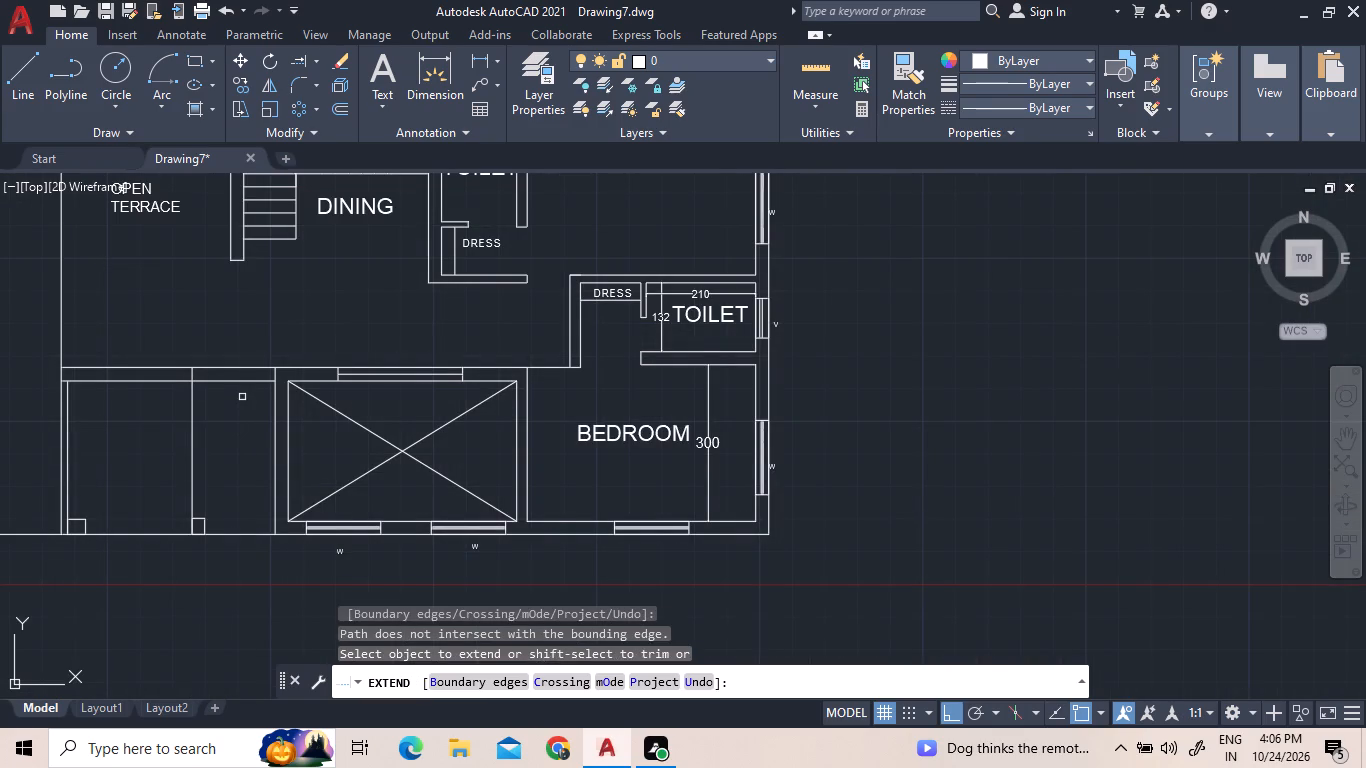
{"action": "right_click", "coordinate": [252, 332]}
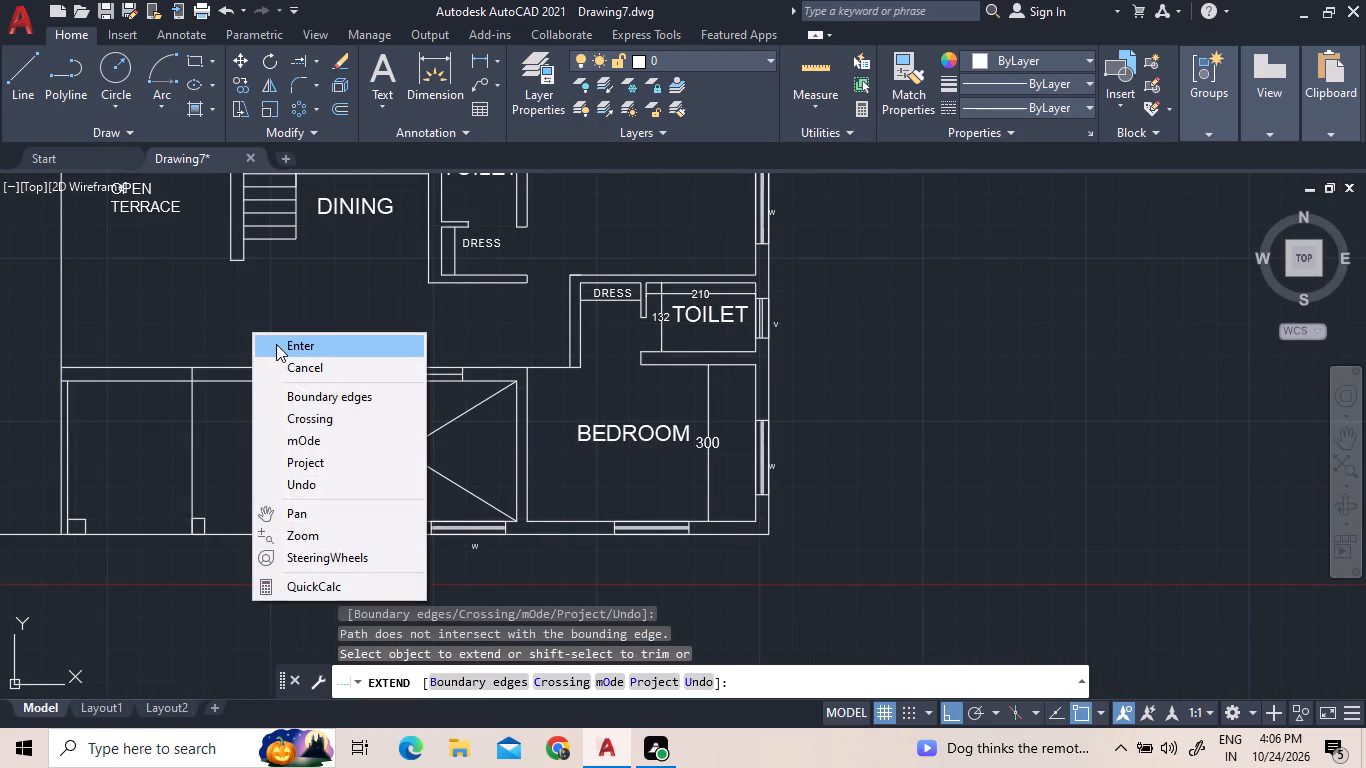
Trim the horizontal wall lines either side of the crossed-out room back to open gaps, and trim the dividing line's stub inside the wall.
{"action": "left_click", "coordinate": [278, 344]}
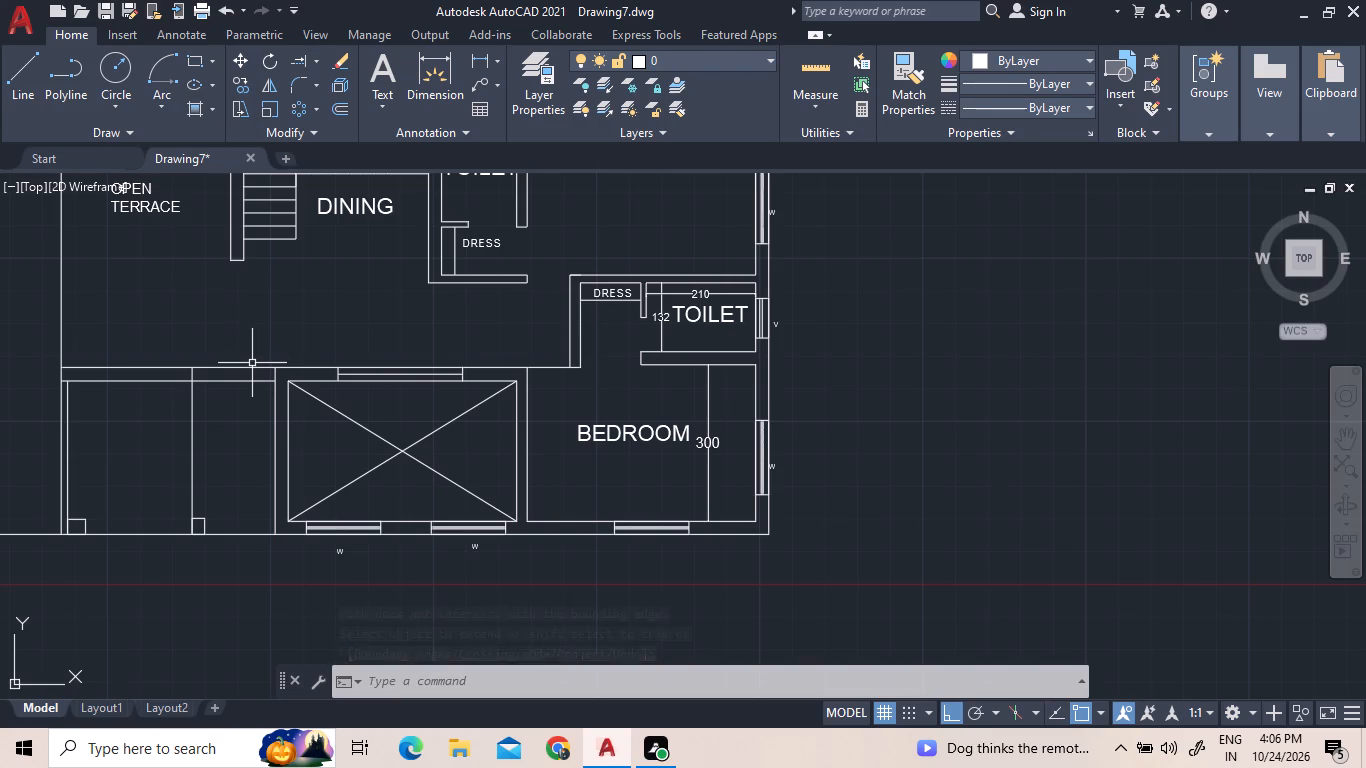
{"action": "left_click", "coordinate": [309, 61]}
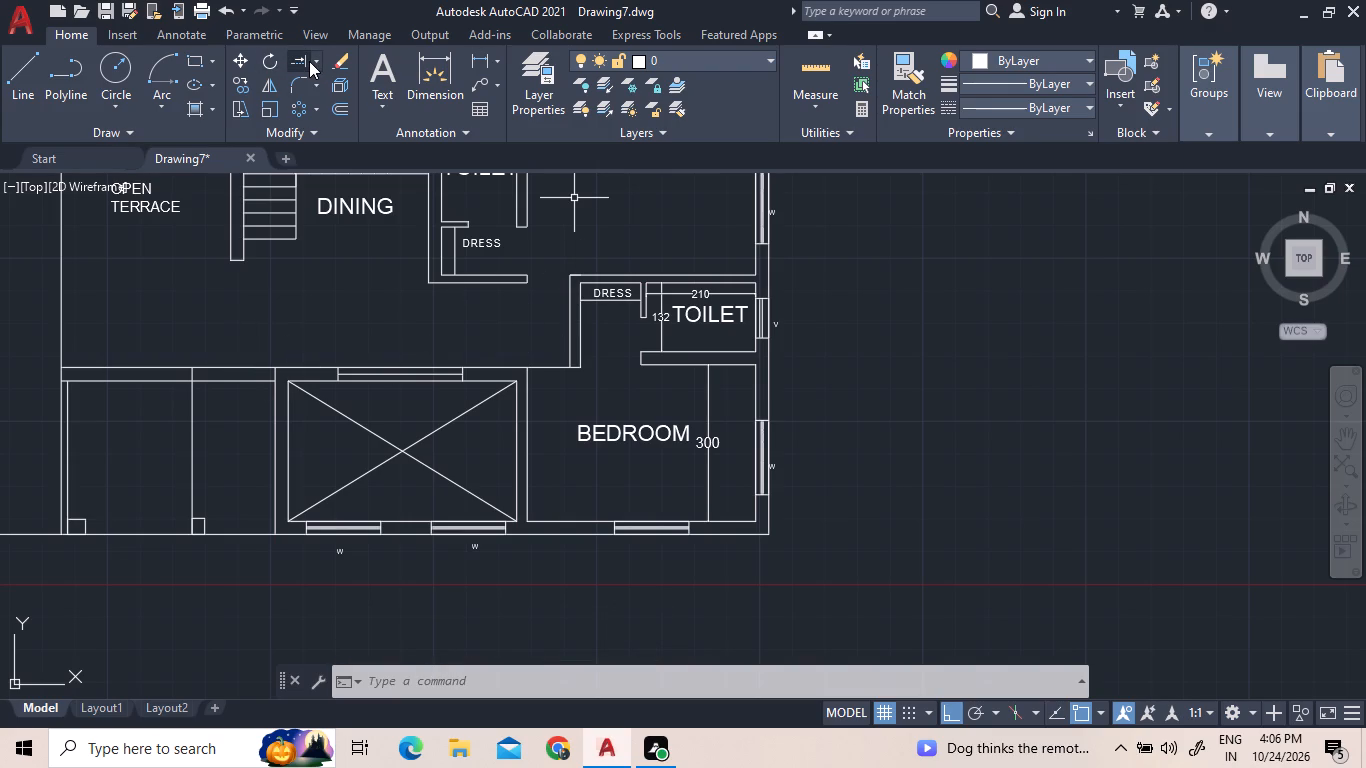
{"action": "left_click", "coordinate": [314, 61]}
{"action": "left_click", "coordinate": [338, 99]}
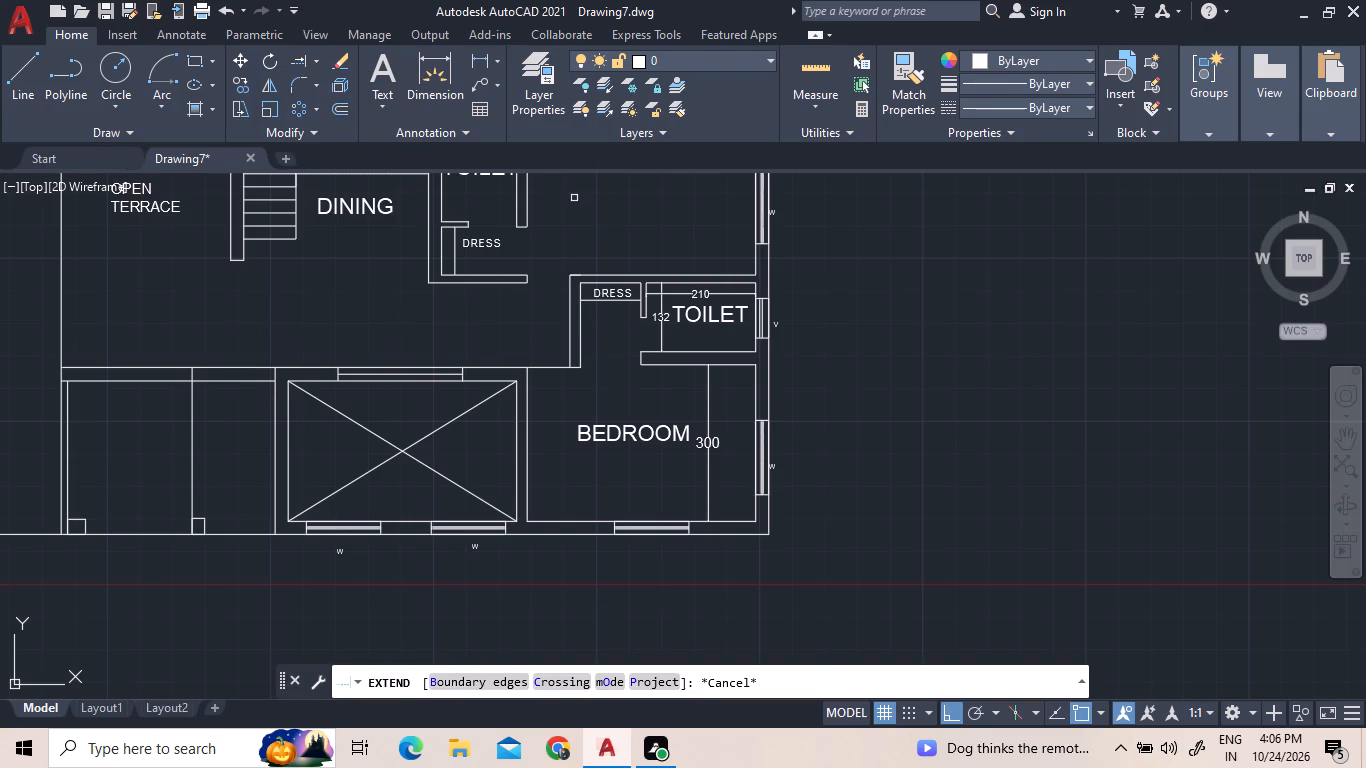
{"action": "left_click", "coordinate": [556, 366]}
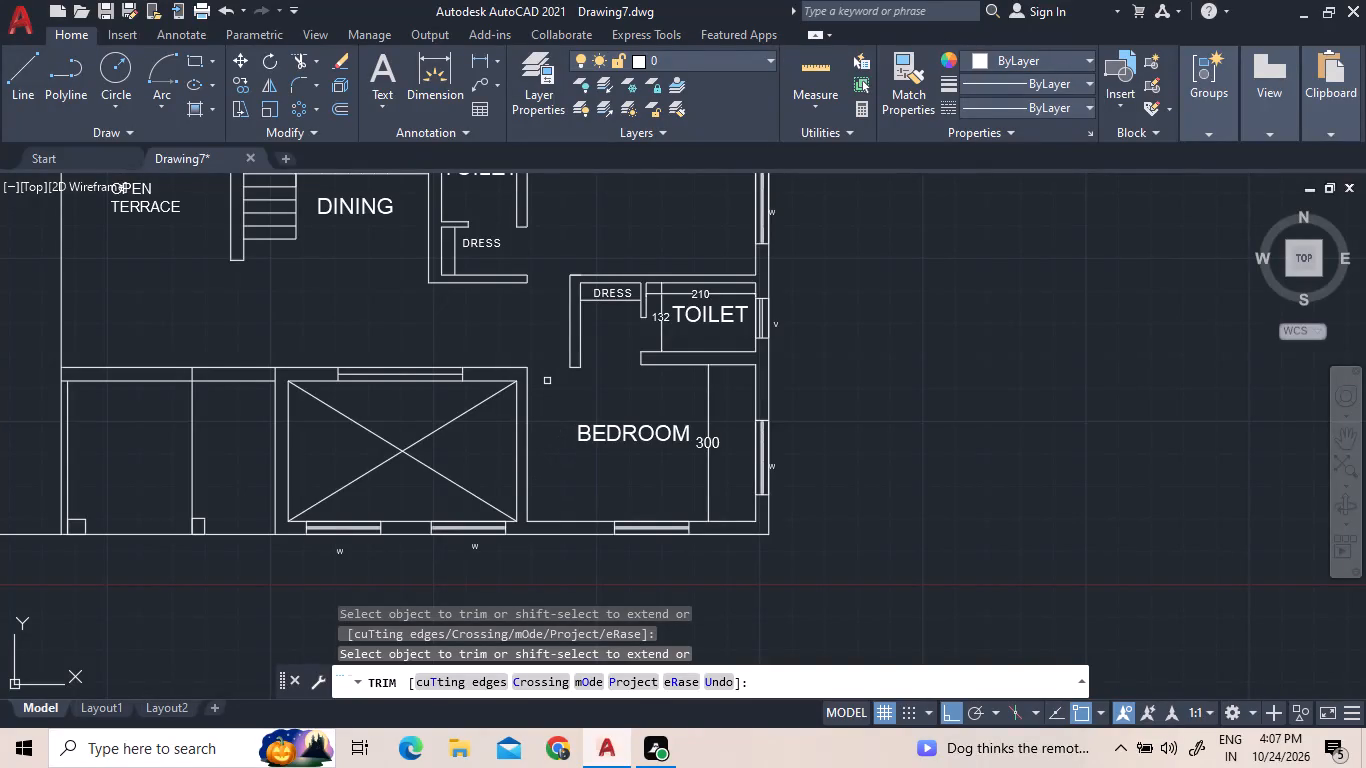
{"action": "left_click", "coordinate": [260, 378]}
{"action": "left_click", "coordinate": [260, 370]}
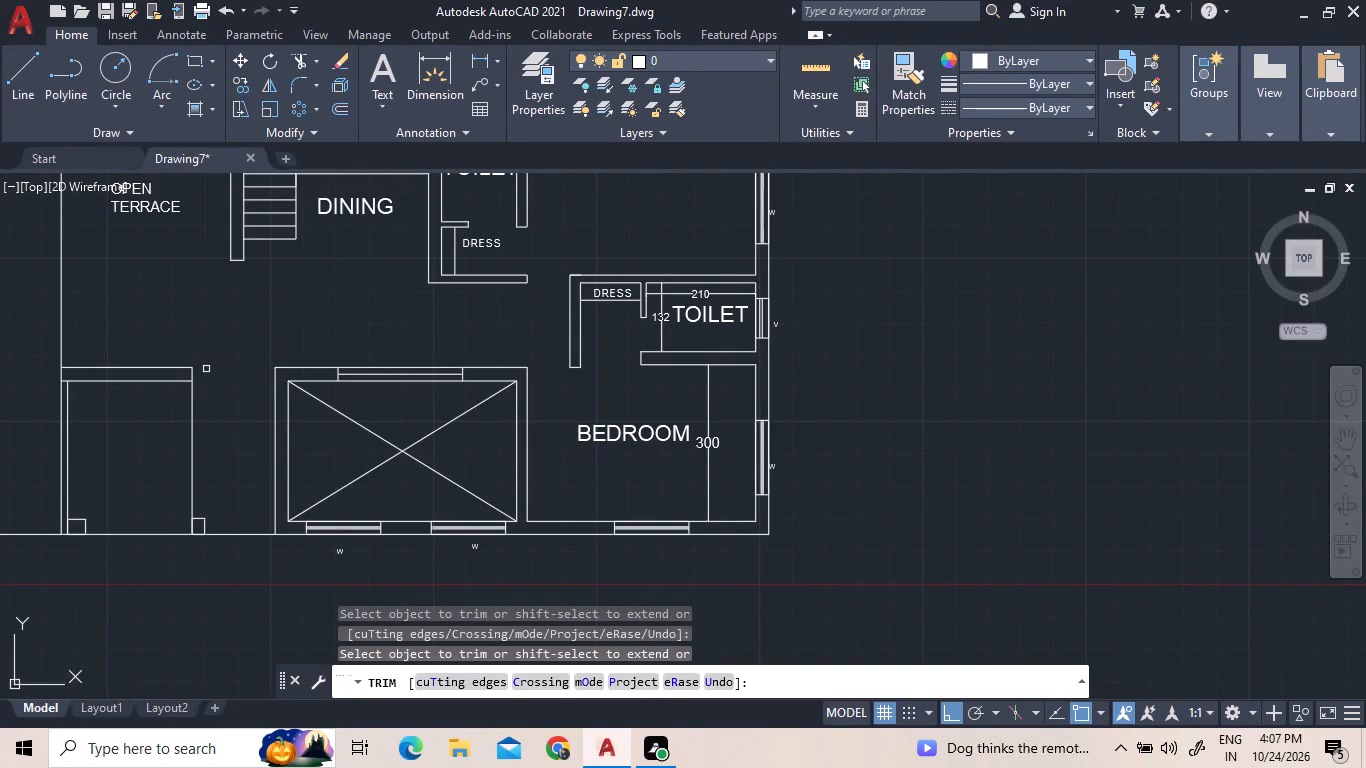
{"action": "left_click", "coordinate": [190, 373]}
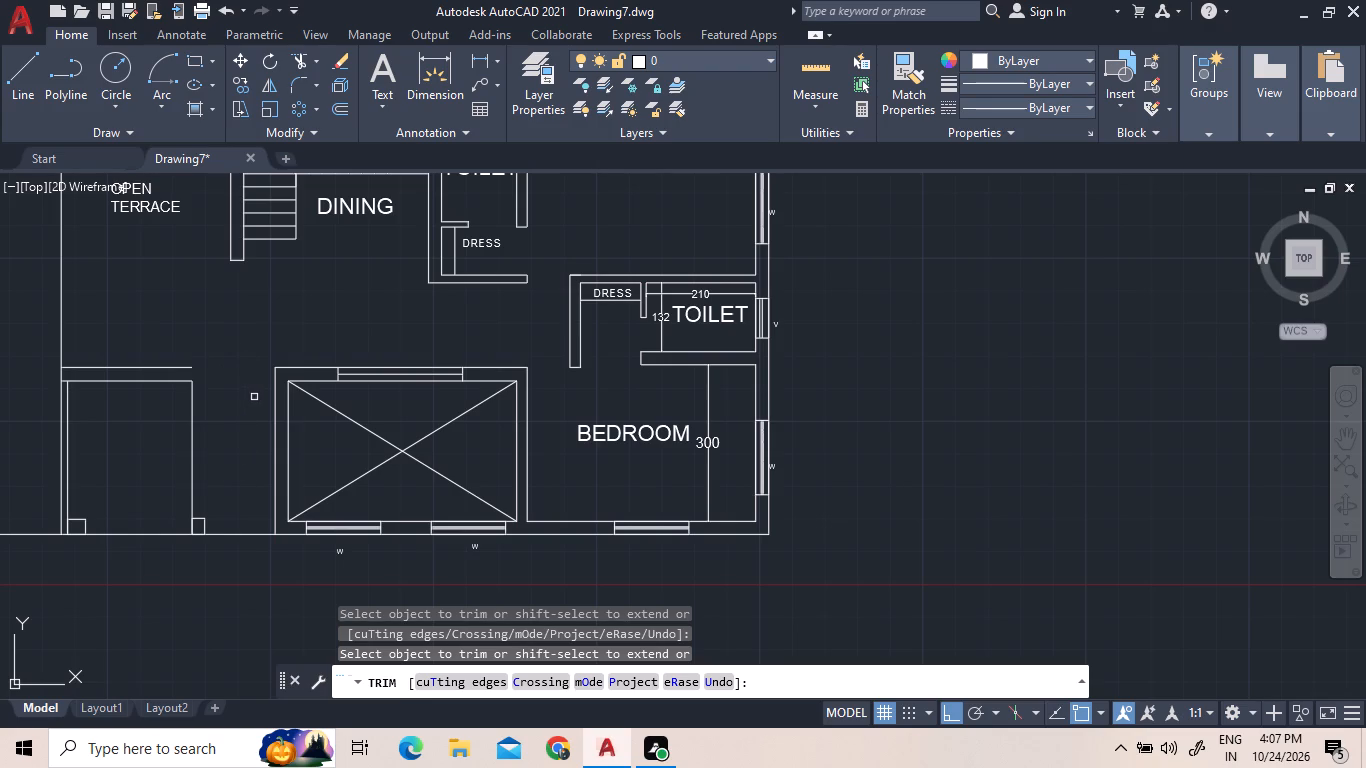
{"action": "right_click", "coordinate": [243, 424]}
{"action": "left_click", "coordinate": [244, 431]}
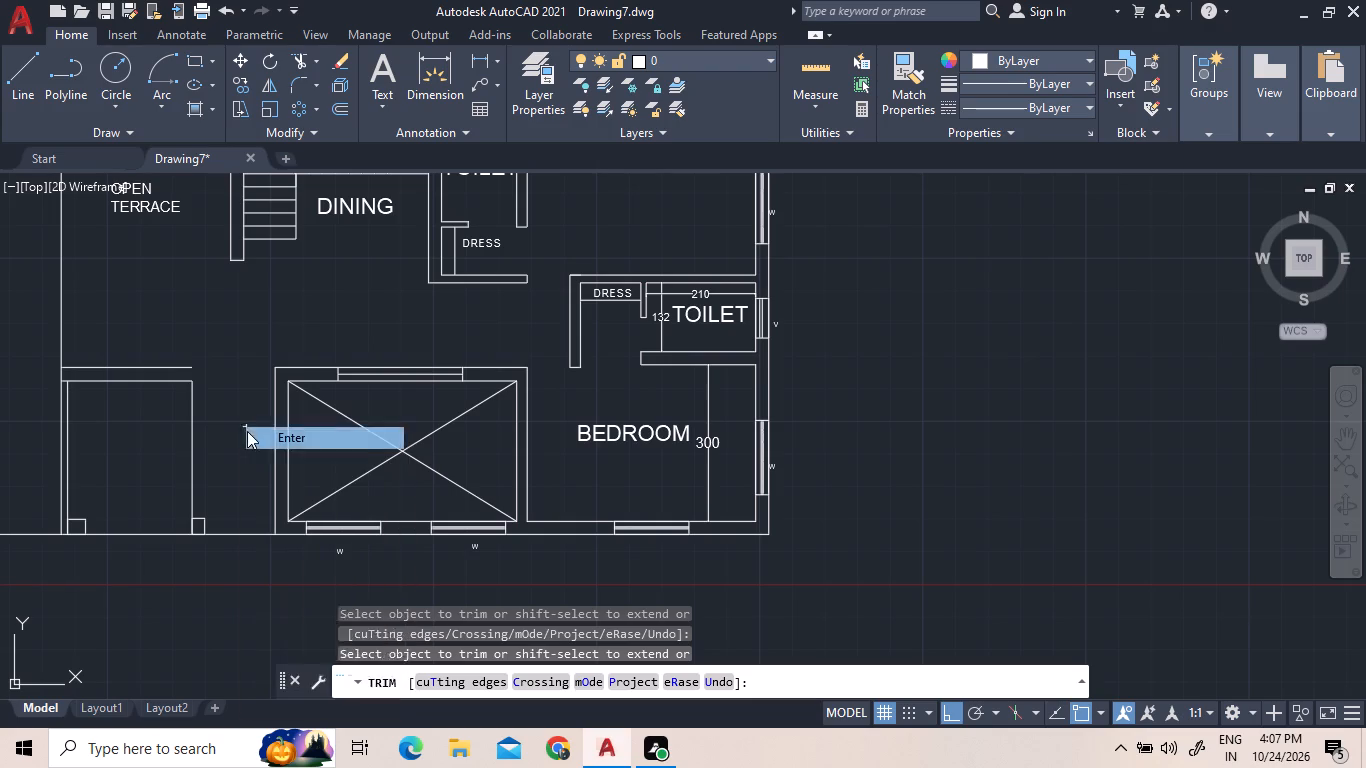
{"action": "left_click", "coordinate": [245, 435]}
{"action": "left_click", "coordinate": [230, 452]}
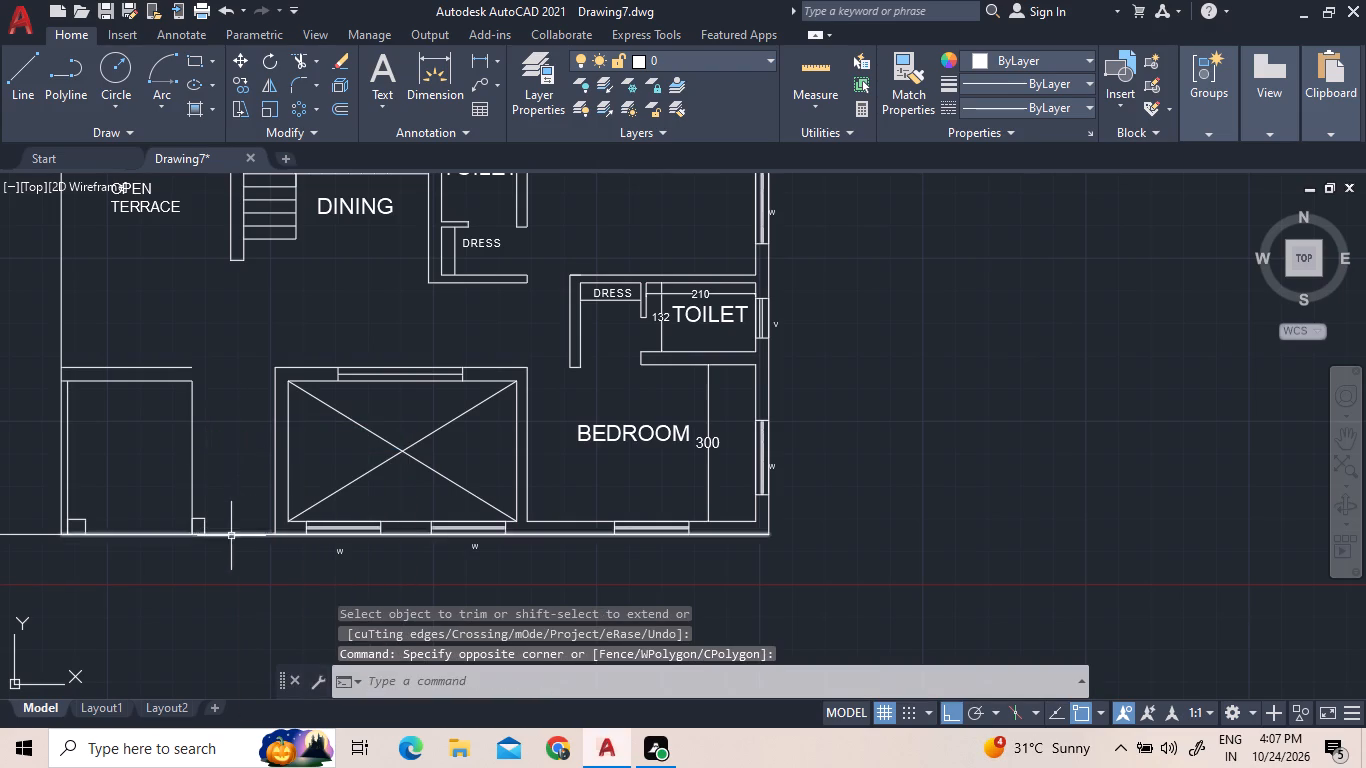
Move the former porch and sit-out dividing line with its column a short distance left along the lower wall line.
{"action": "left_click", "coordinate": [218, 527]}
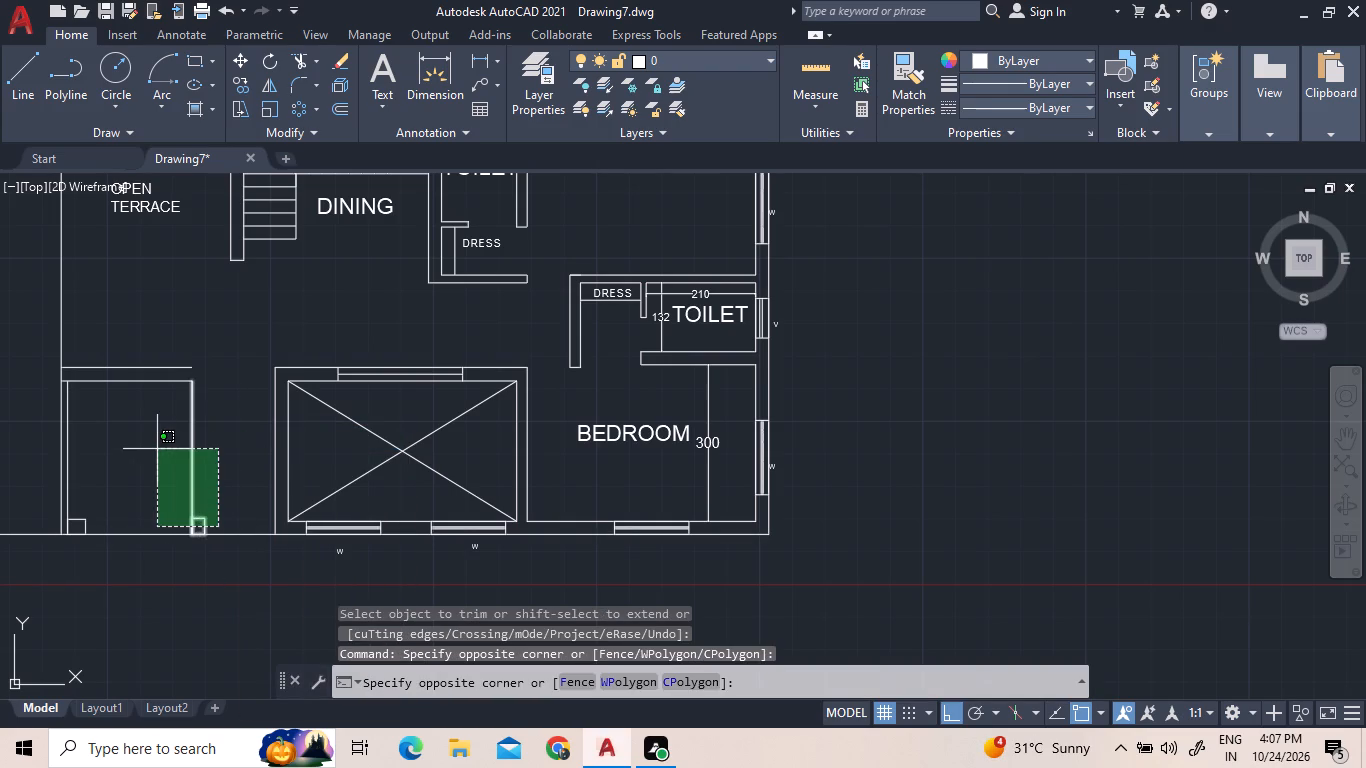
{"action": "left_click", "coordinate": [154, 447]}
{"action": "right_click", "coordinate": [156, 446]}
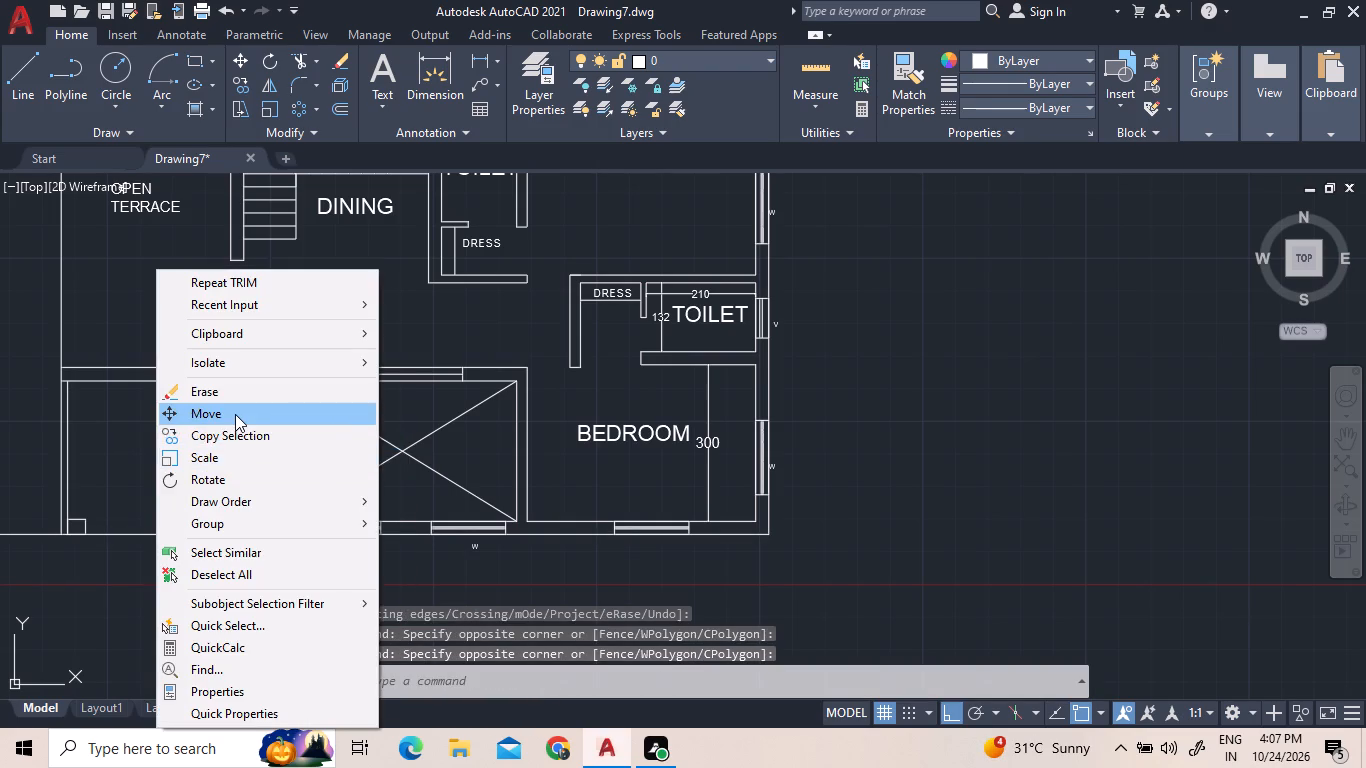
{"action": "left_click", "coordinate": [235, 414]}
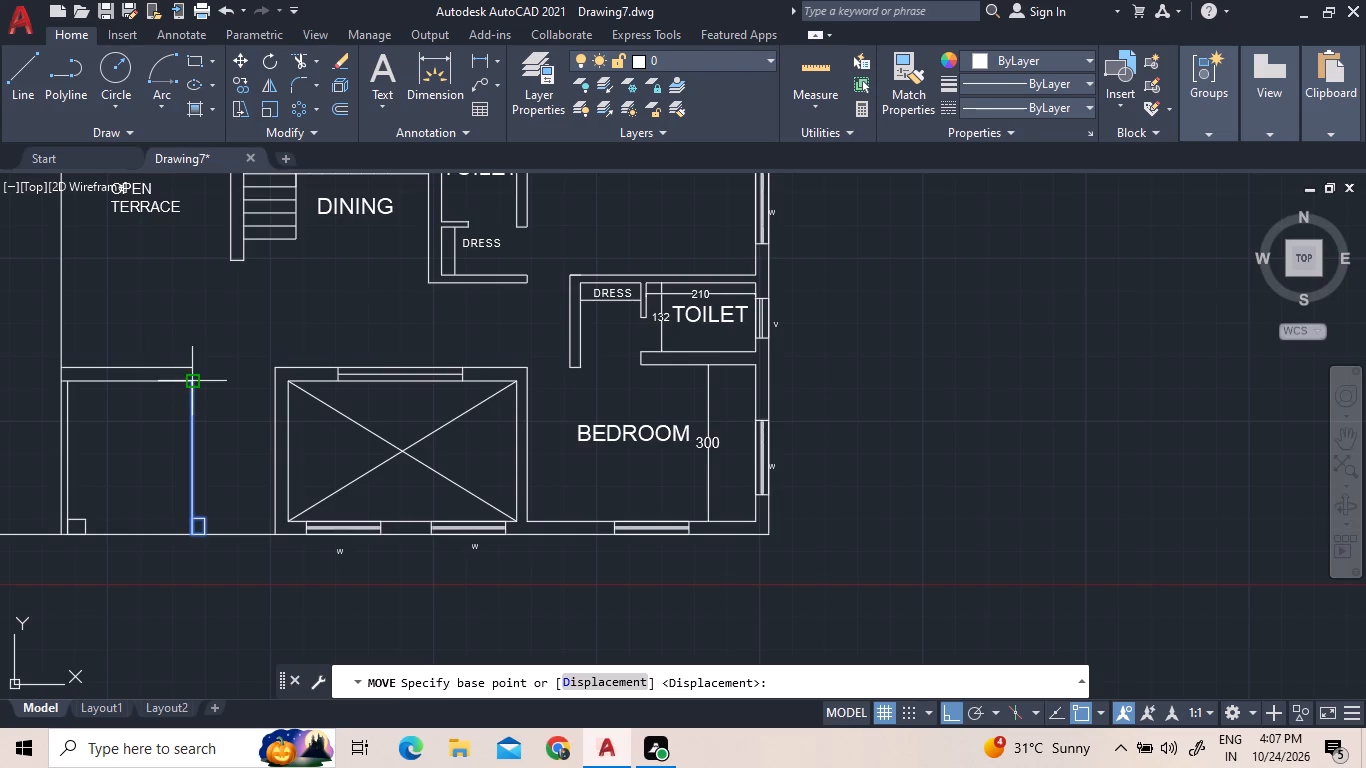
{"action": "scroll", "coordinate": [198, 382], "scroll_direction": "up", "scroll_amount": 2}
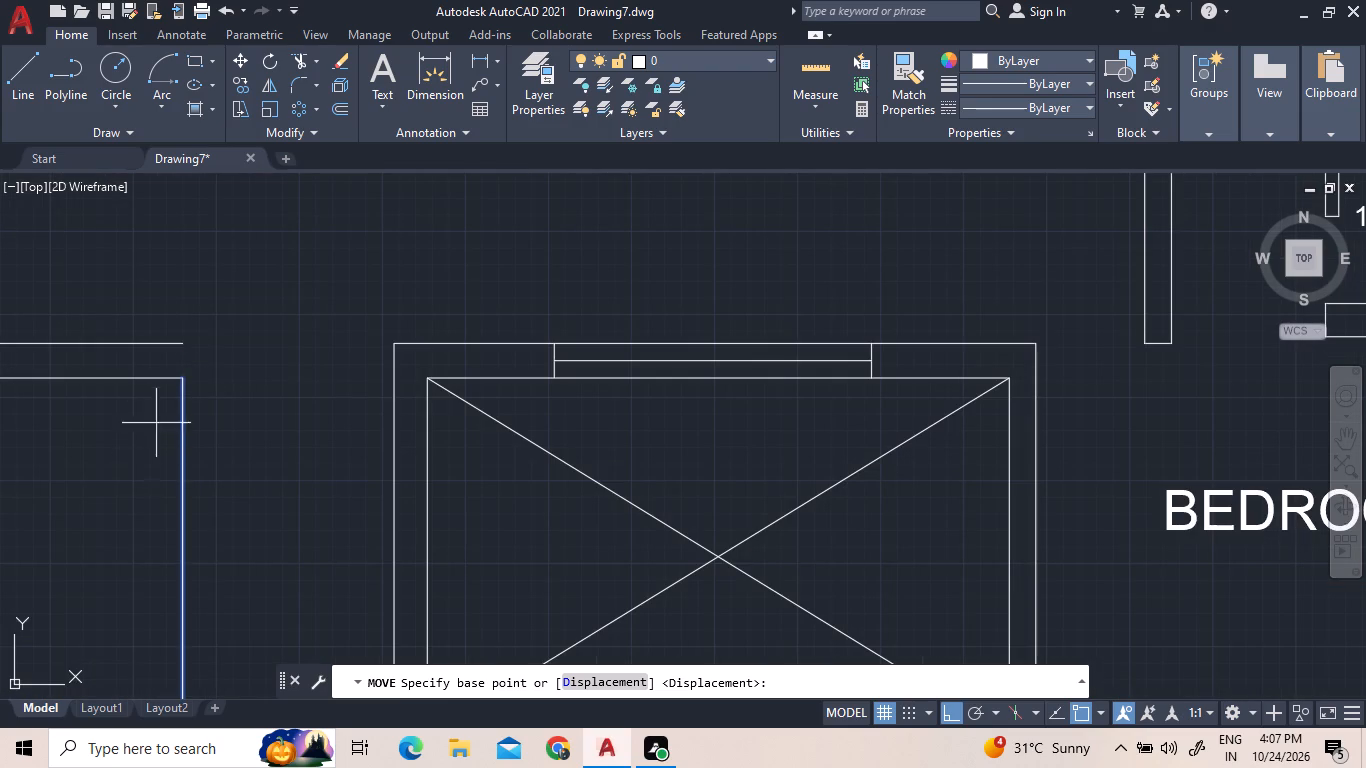
{"action": "left_click", "coordinate": [182, 381]}
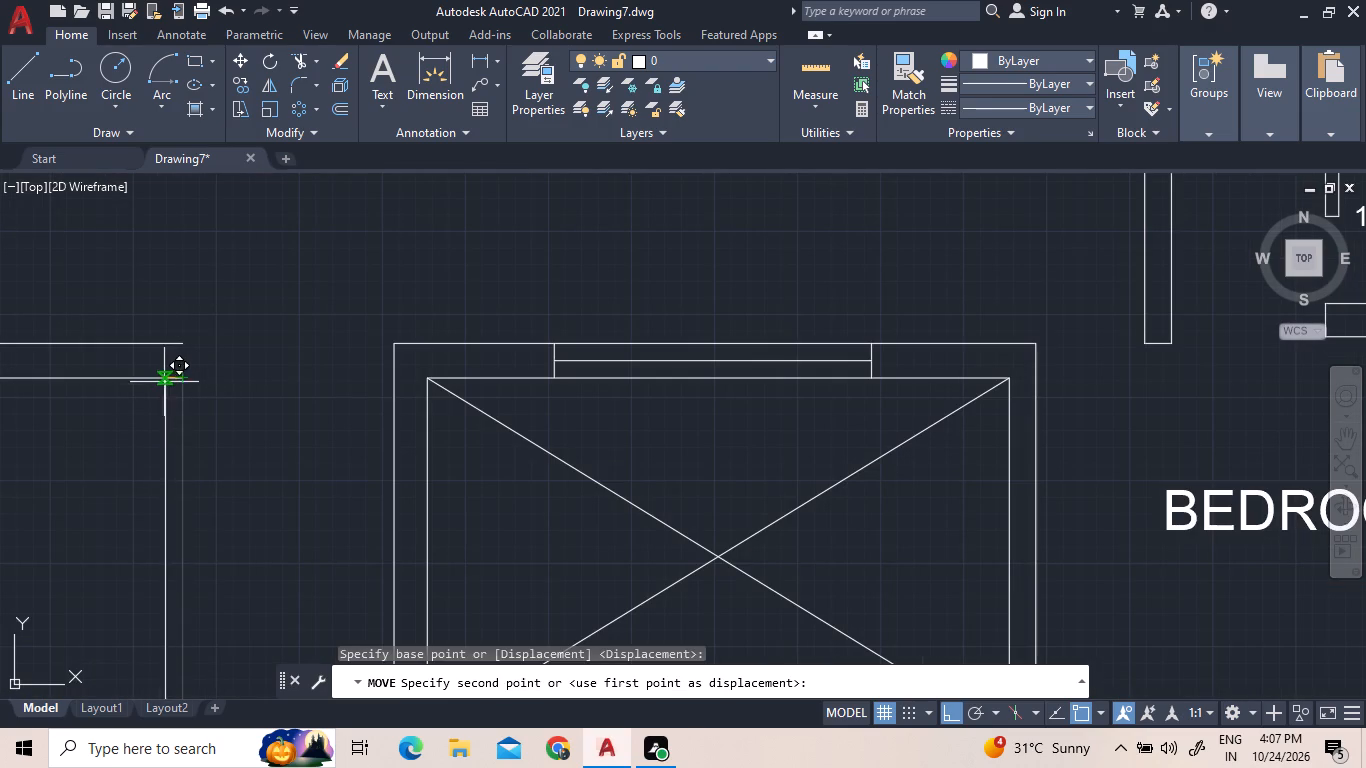
{"action": "left_click", "coordinate": [91, 378]}
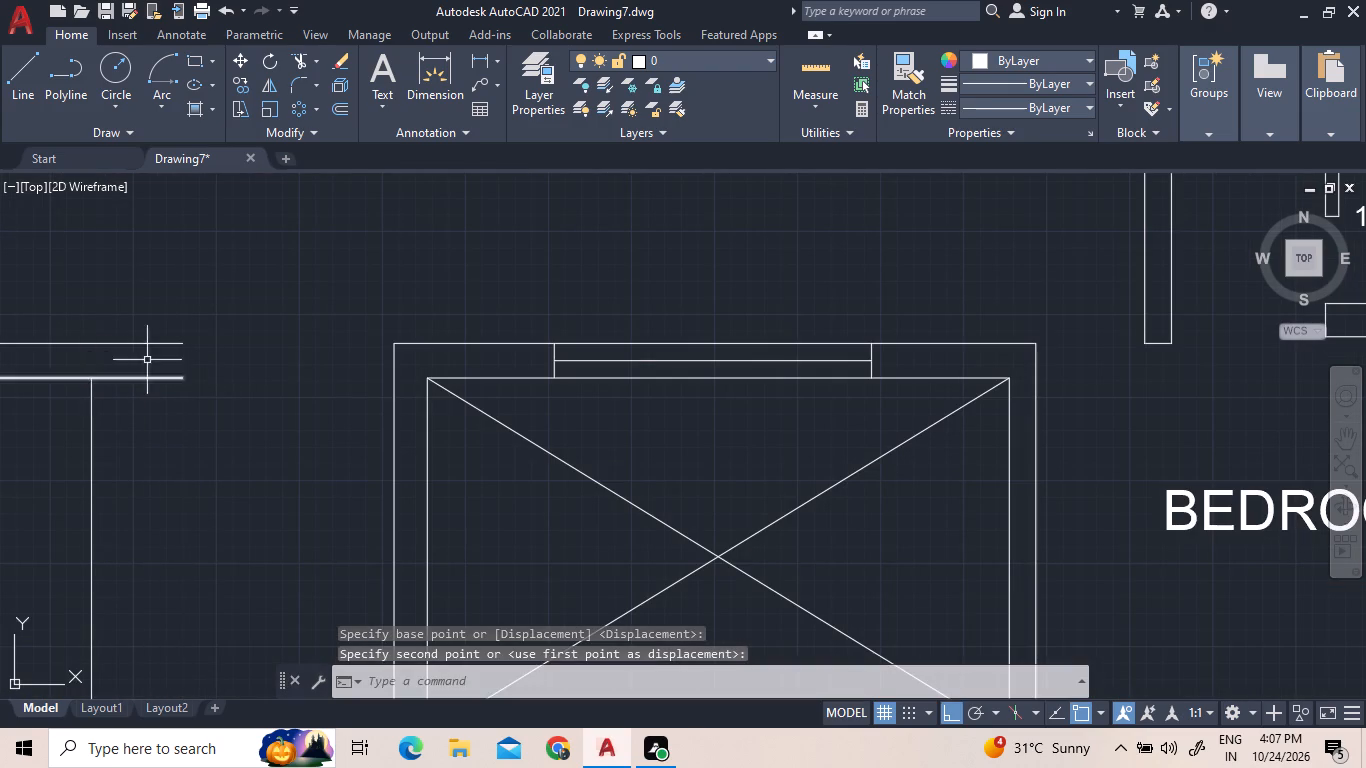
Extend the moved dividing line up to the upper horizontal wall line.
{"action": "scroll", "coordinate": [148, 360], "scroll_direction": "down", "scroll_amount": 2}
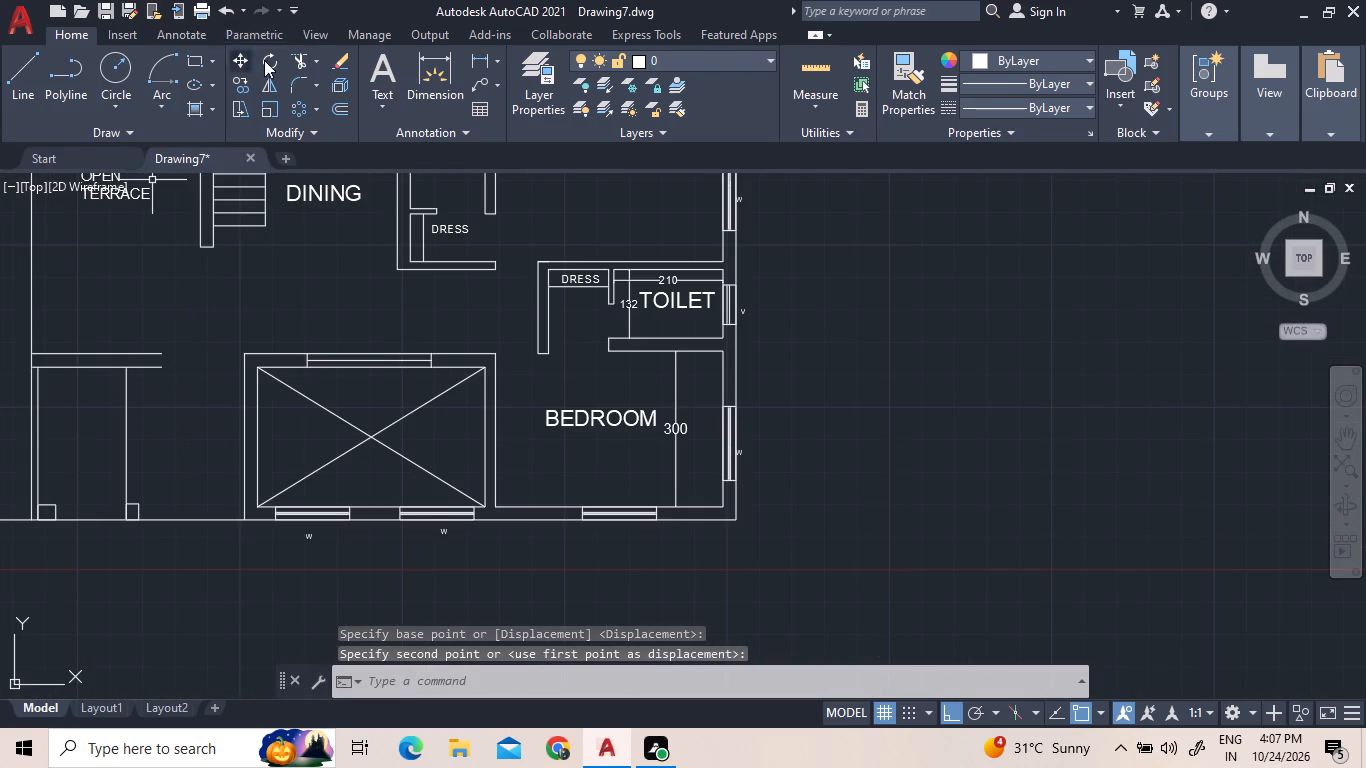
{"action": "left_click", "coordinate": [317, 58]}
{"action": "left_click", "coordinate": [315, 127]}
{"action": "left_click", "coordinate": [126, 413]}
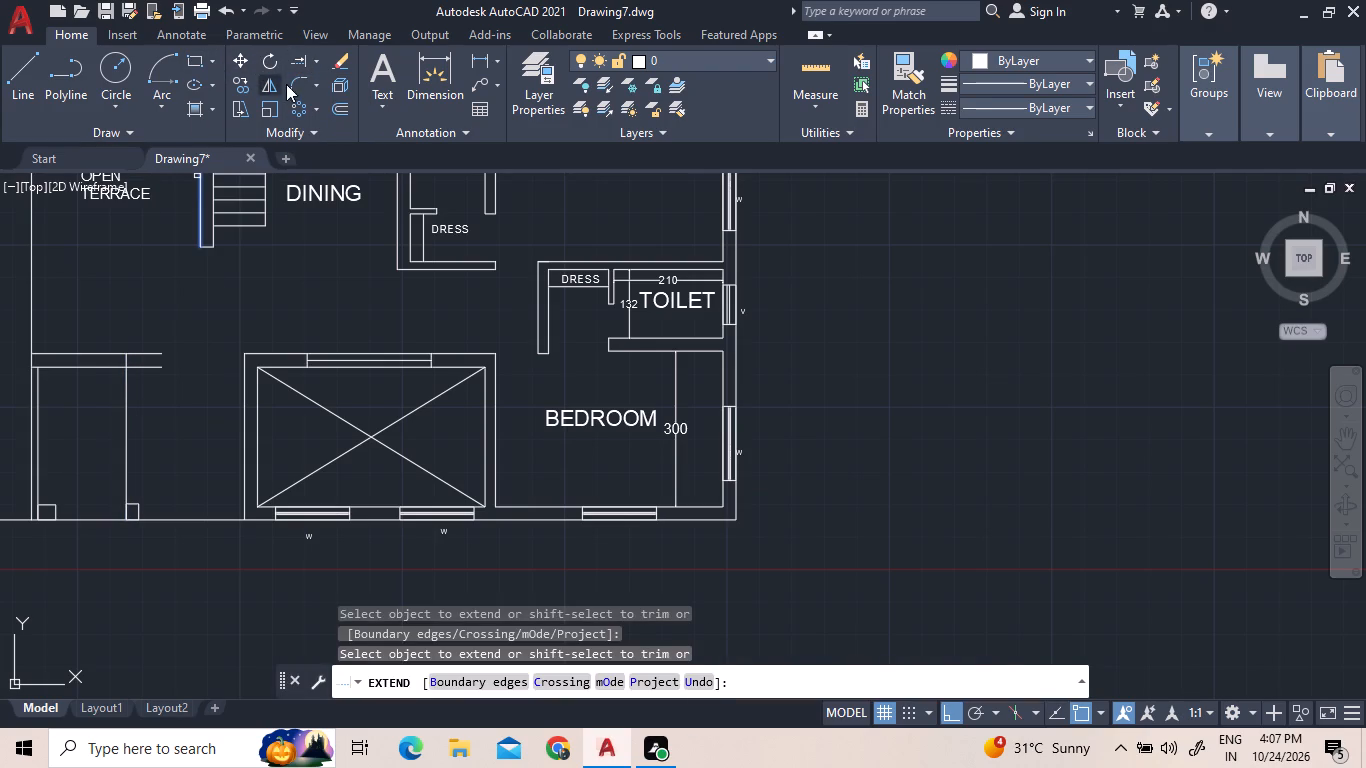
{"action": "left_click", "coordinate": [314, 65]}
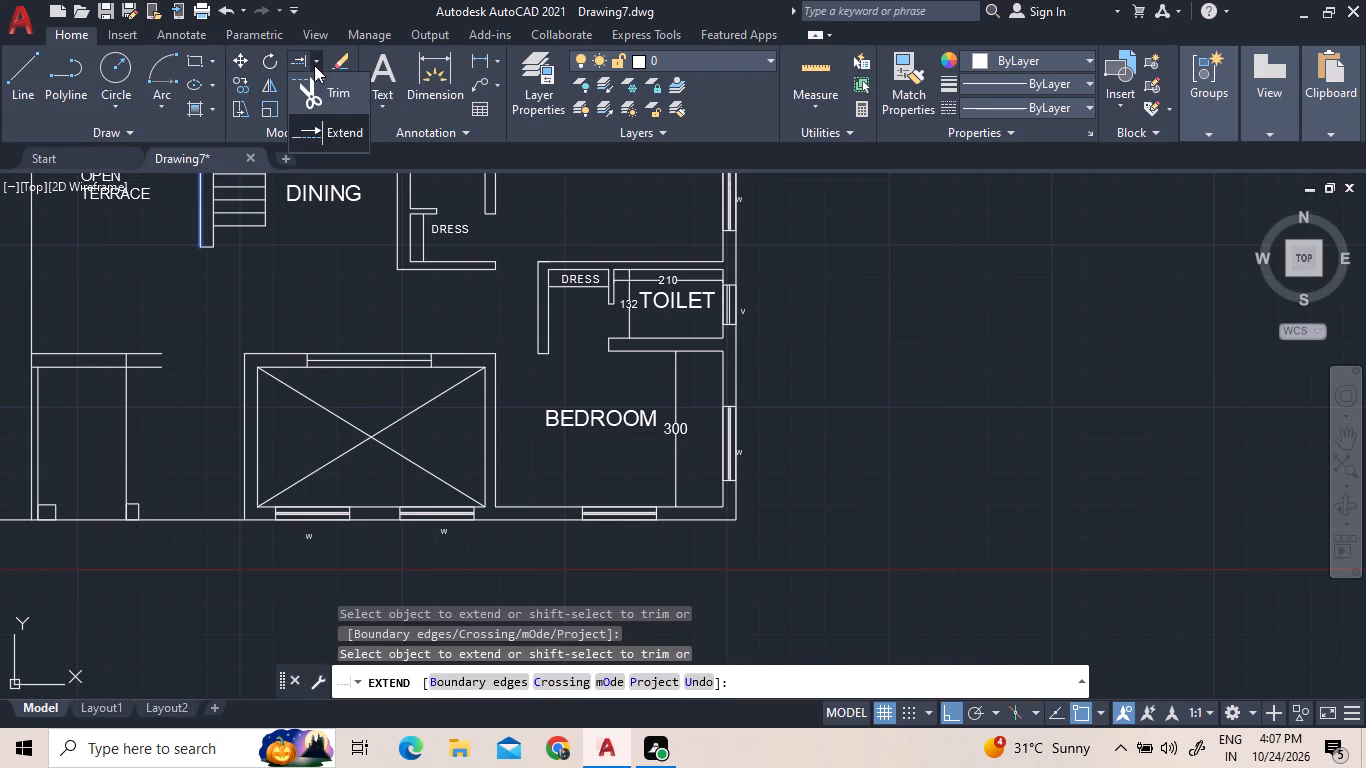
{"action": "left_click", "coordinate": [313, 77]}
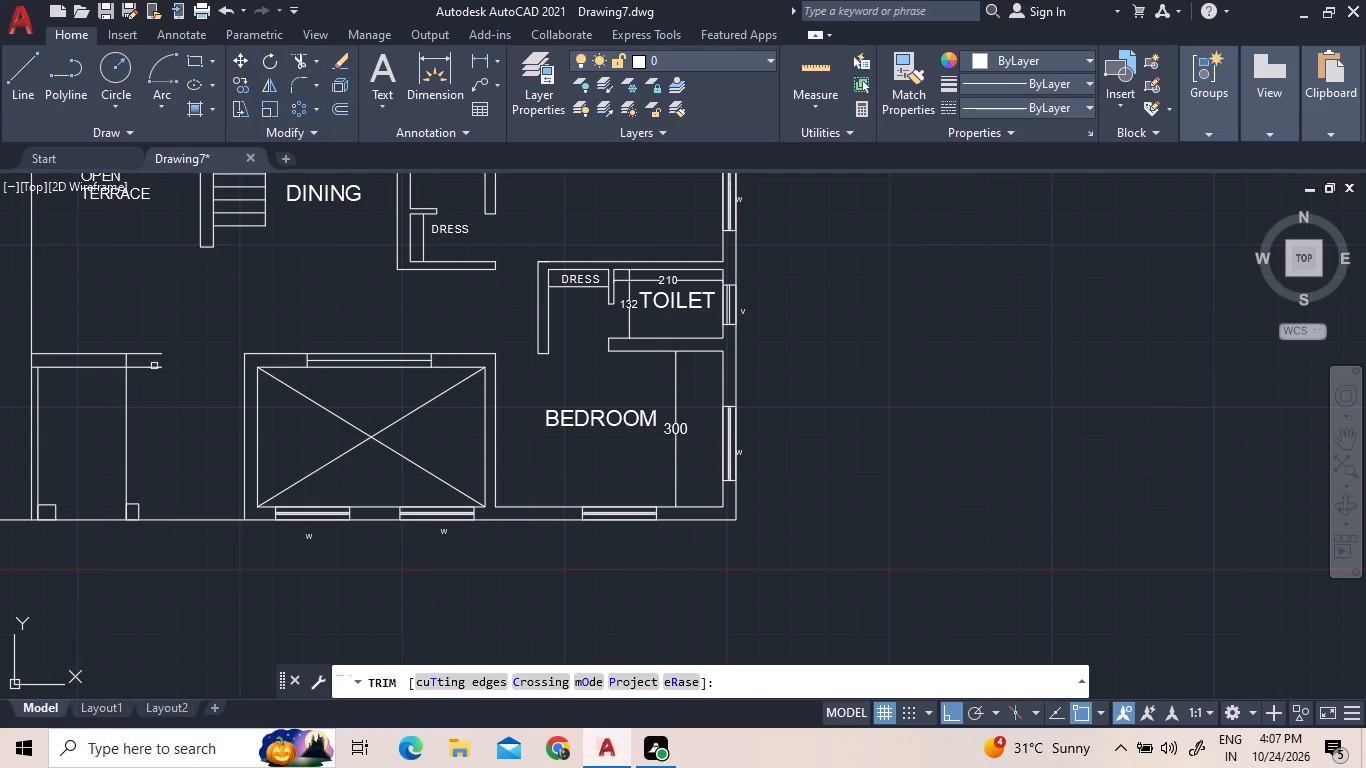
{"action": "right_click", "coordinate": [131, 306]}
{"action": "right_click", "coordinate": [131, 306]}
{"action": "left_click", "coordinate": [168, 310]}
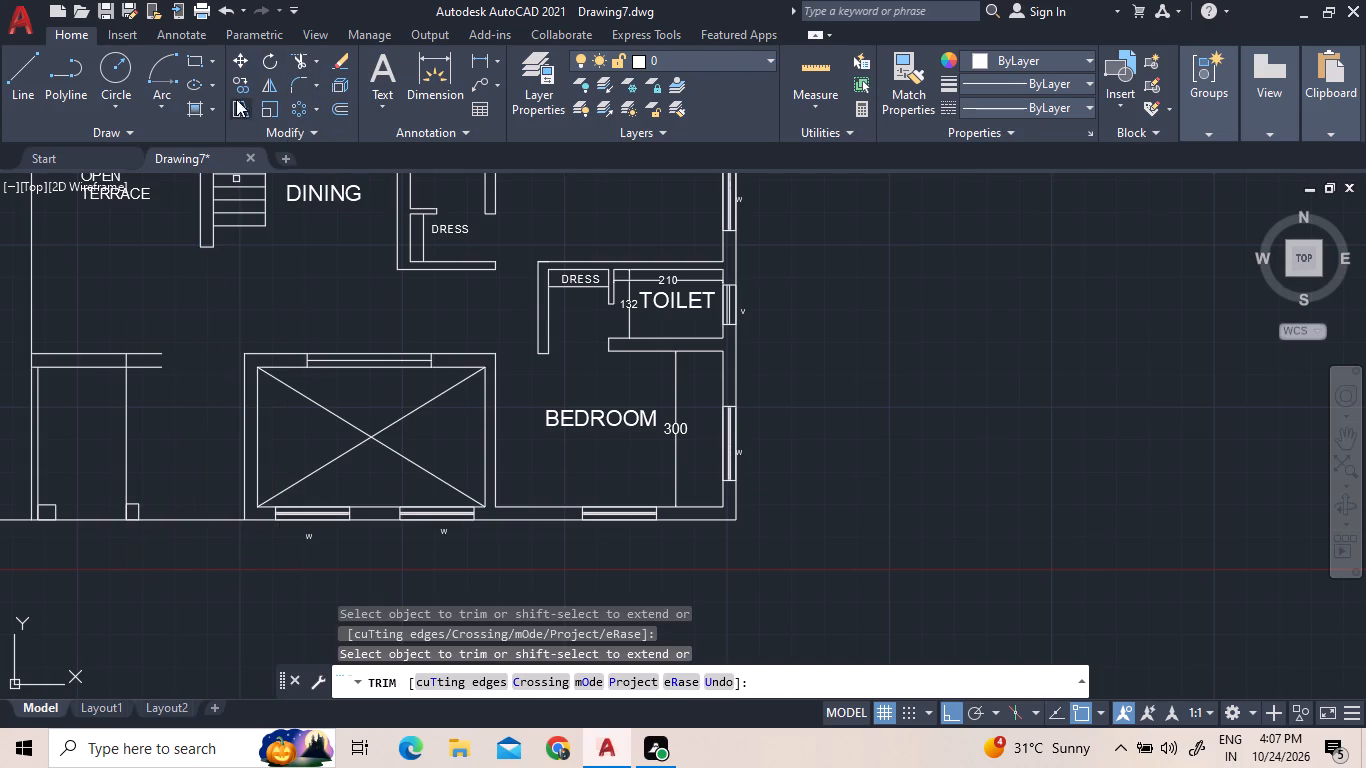
Draw a narrow vertical rectangle as a wall stub, running down from the open end of the horizontal wall above the former porch.
{"action": "left_click", "coordinate": [202, 57]}
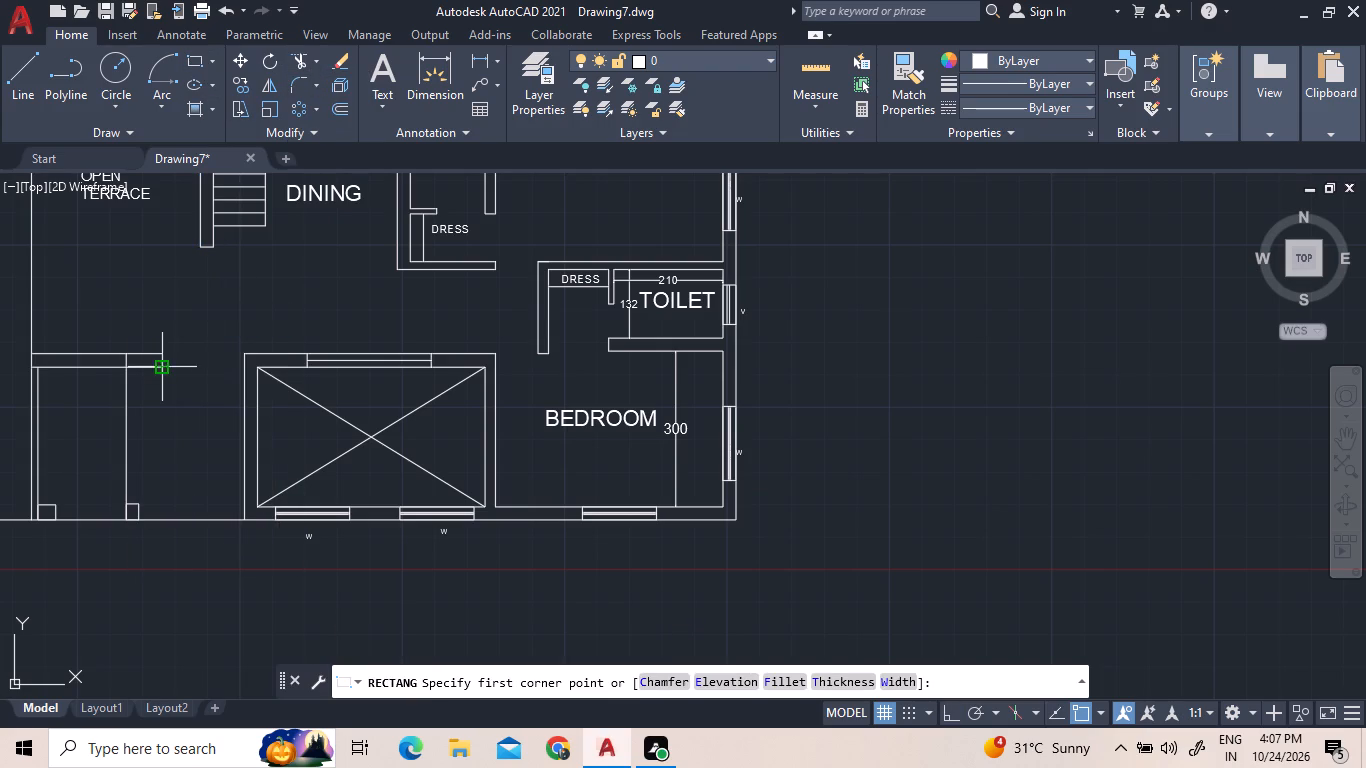
{"action": "scroll", "coordinate": [155, 353], "scroll_direction": "up", "scroll_amount": 2}
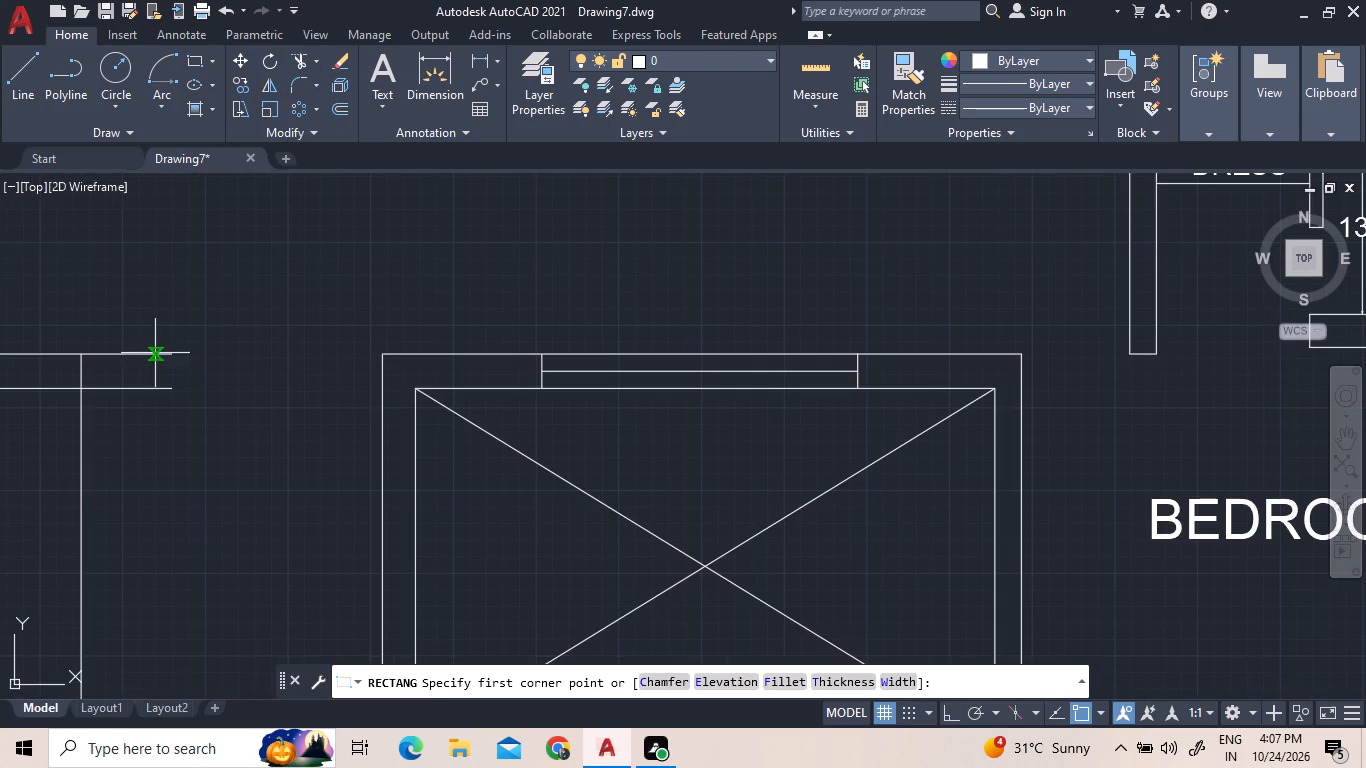
{"action": "left_click", "coordinate": [150, 354]}
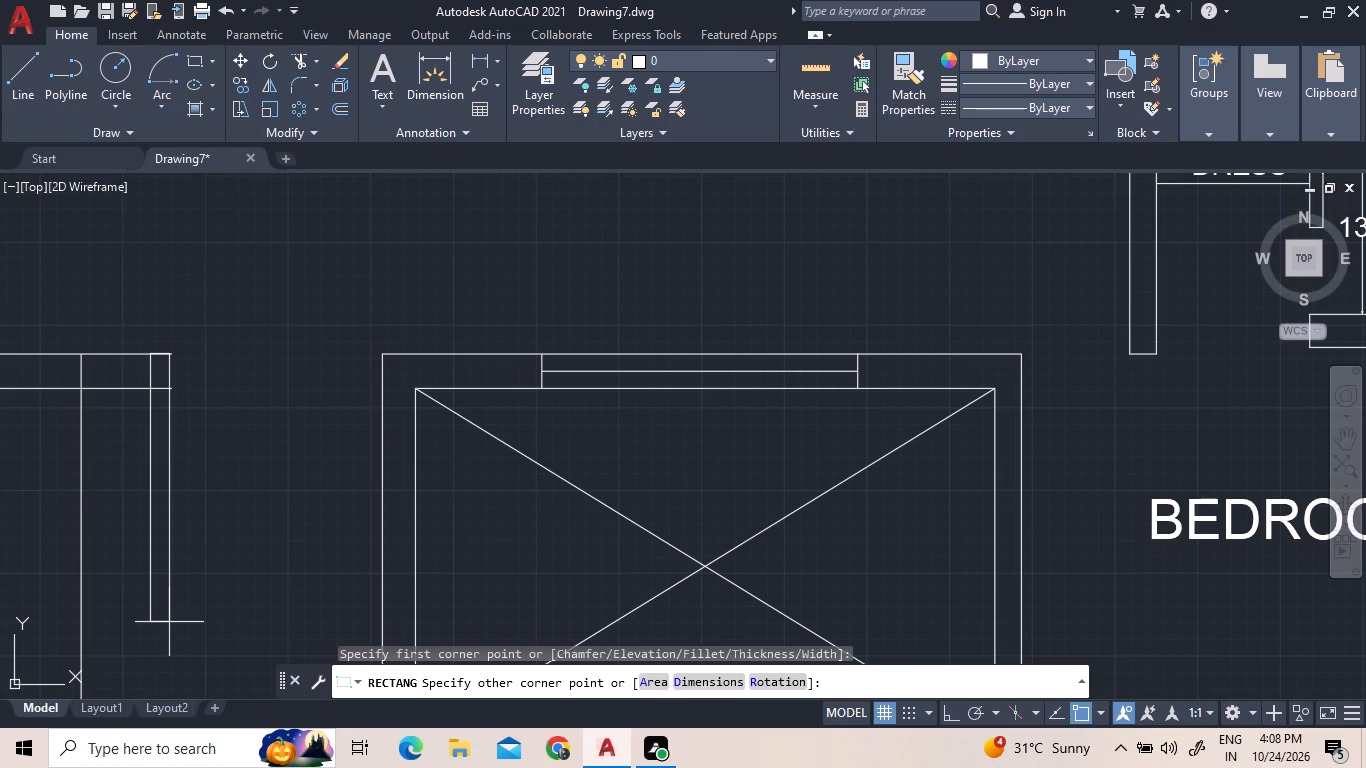
{"action": "left_click", "coordinate": [171, 623]}
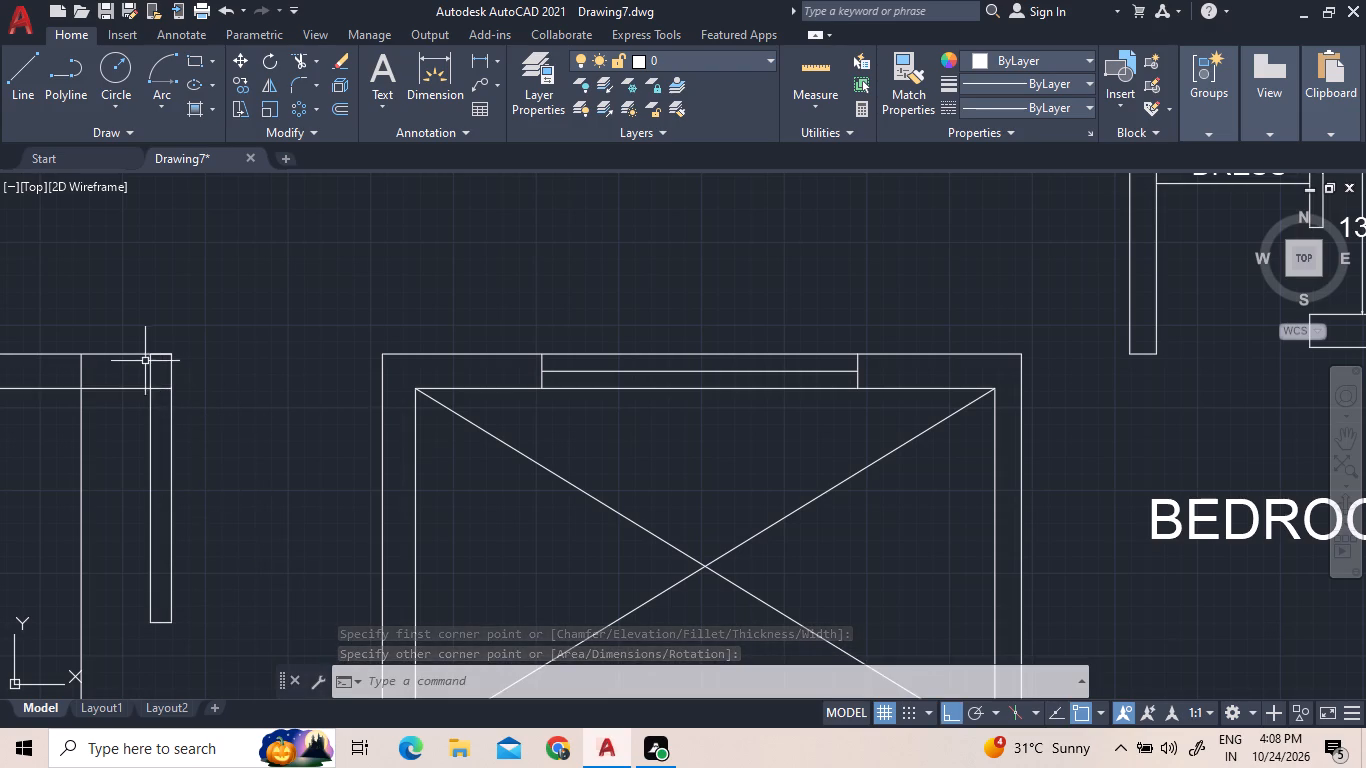
Trim the overlapping lines and leftover ends where the new vertical wall stub meets the horizontal wall, leaving a clean corner.
{"action": "scroll", "coordinate": [144, 360], "scroll_direction": "up", "scroll_amount": 2}
{"action": "scroll", "coordinate": [174, 383], "scroll_direction": "down", "scroll_amount": 1}
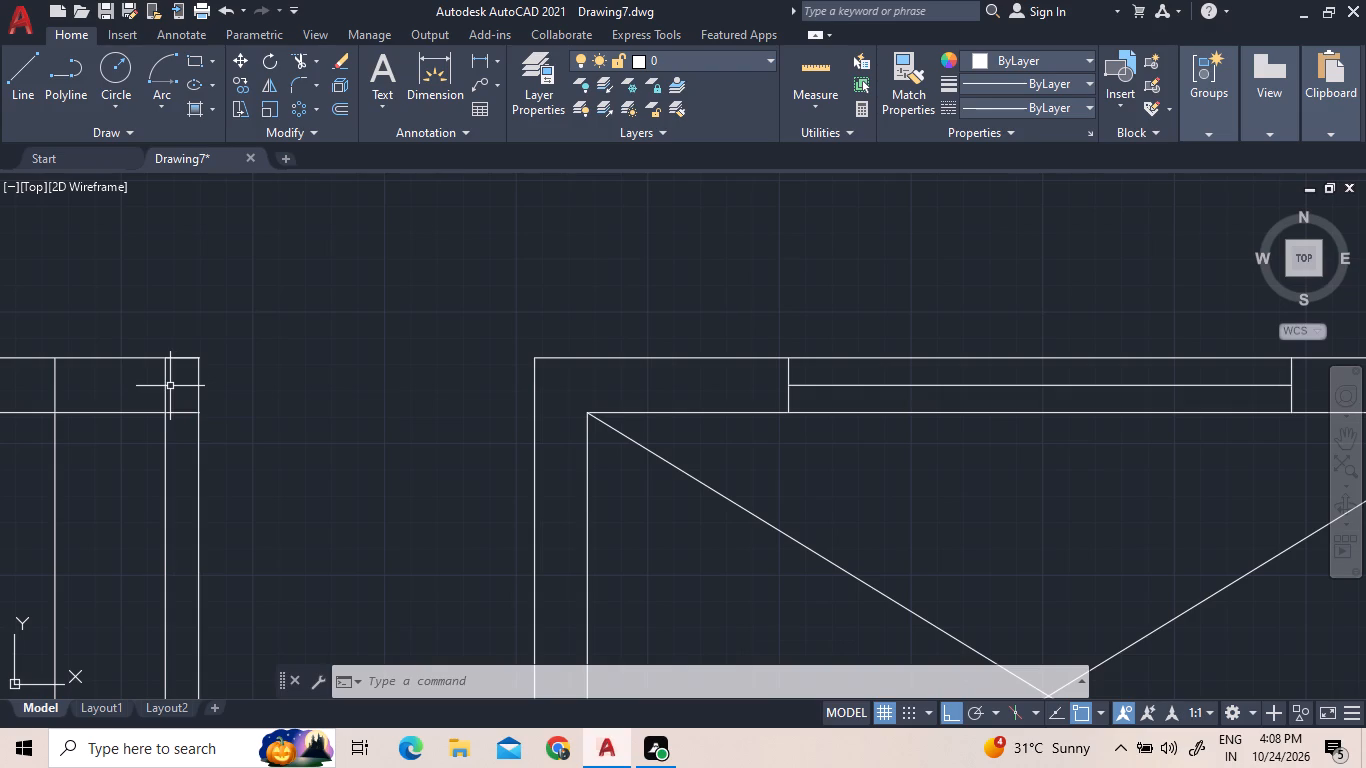
{"action": "left_click", "coordinate": [302, 61]}
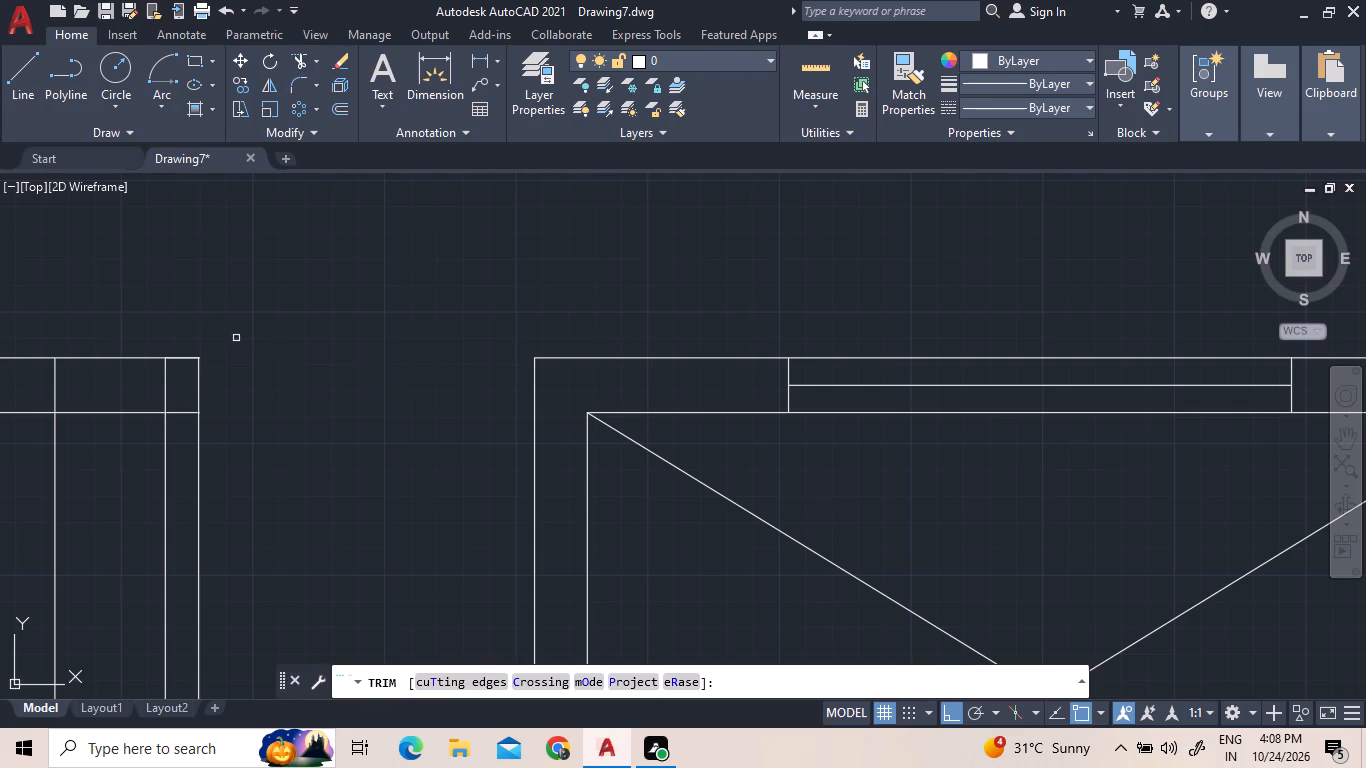
{"action": "left_click", "coordinate": [167, 383]}
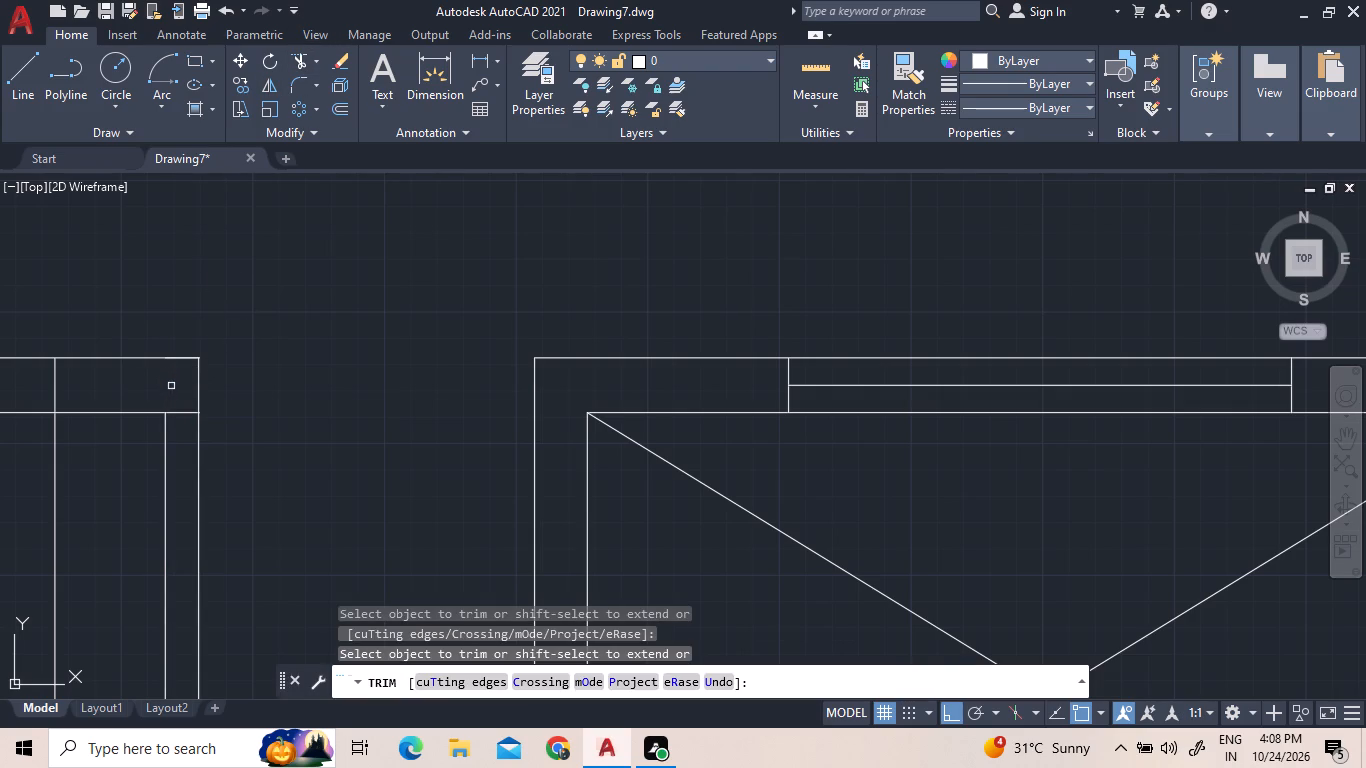
{"action": "left_click", "coordinate": [172, 414]}
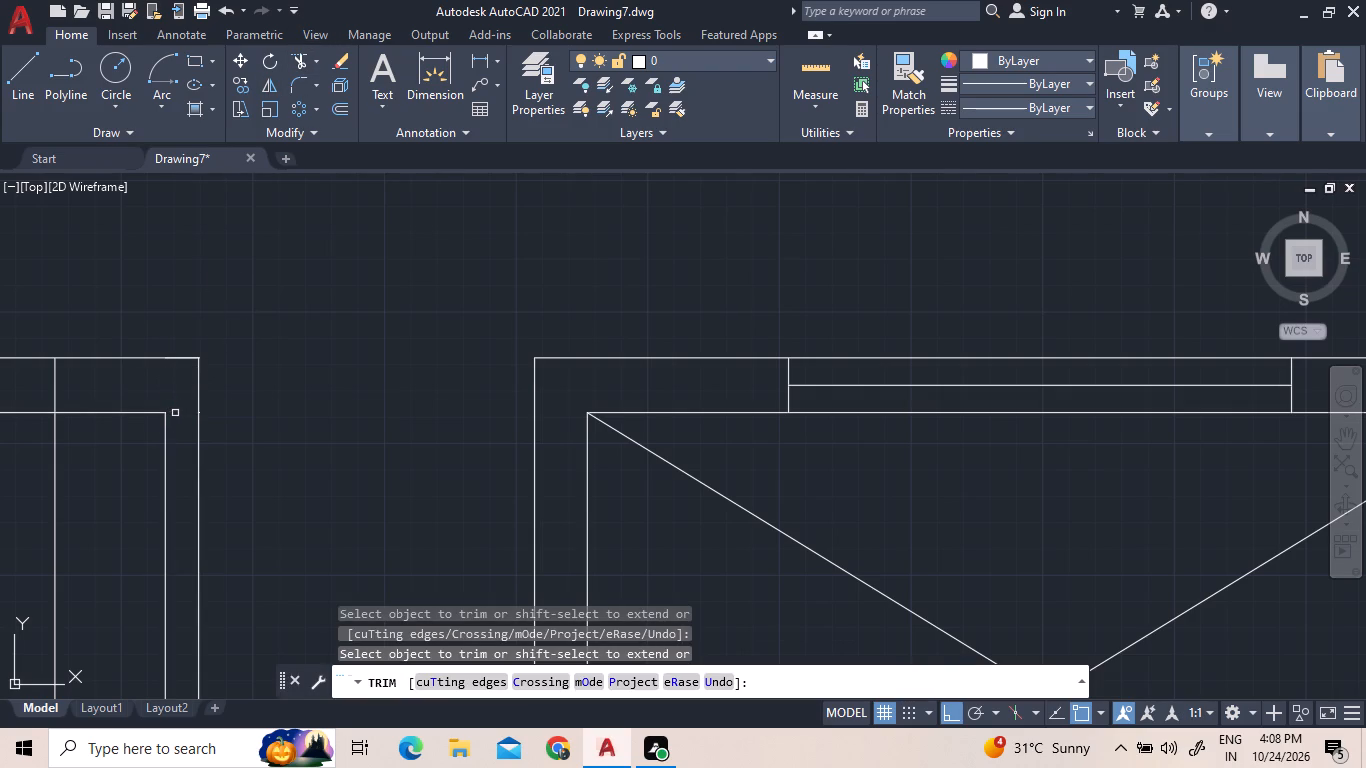
{"action": "left_click", "coordinate": [191, 359]}
{"action": "scroll", "coordinate": [206, 400], "scroll_direction": "up", "scroll_amount": 2}
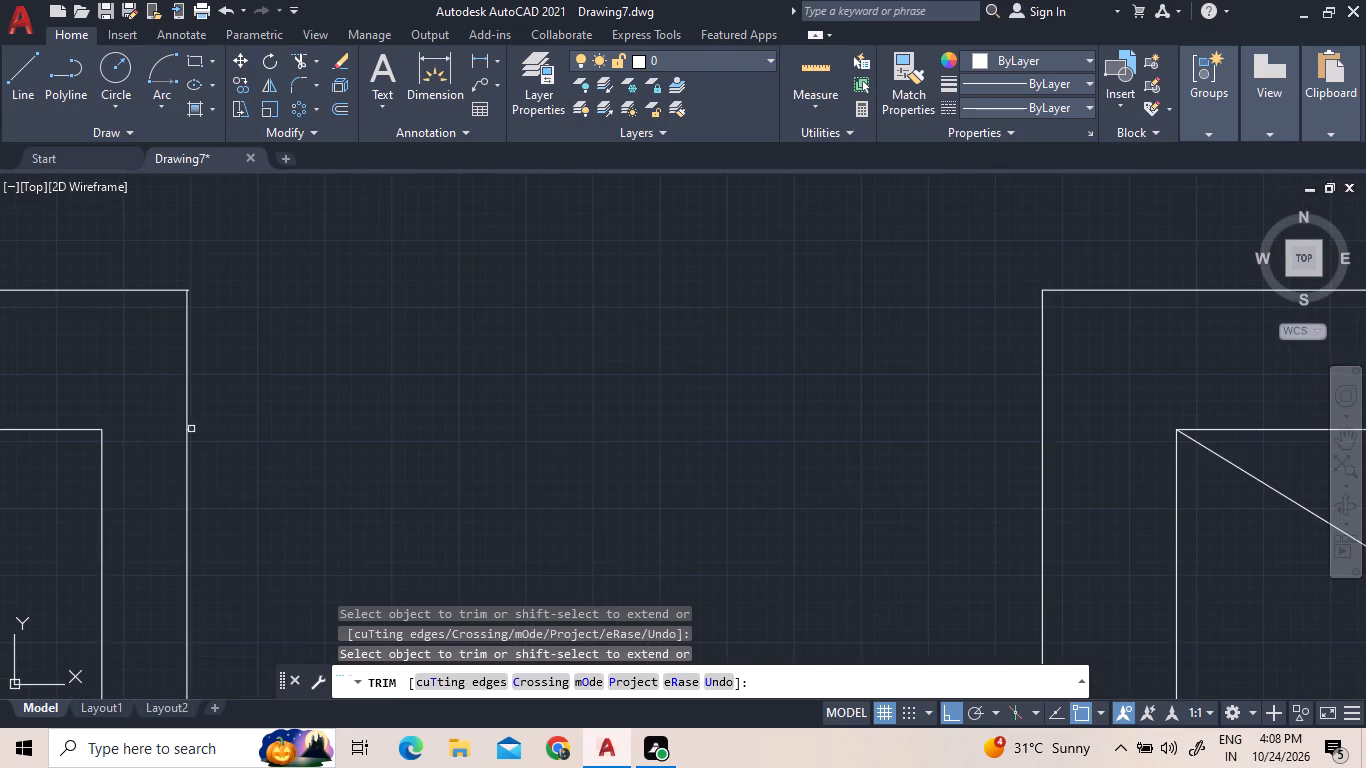
{"action": "scroll", "coordinate": [186, 430], "scroll_direction": "up", "scroll_amount": 4}
{"action": "left_click", "coordinate": [193, 421]}
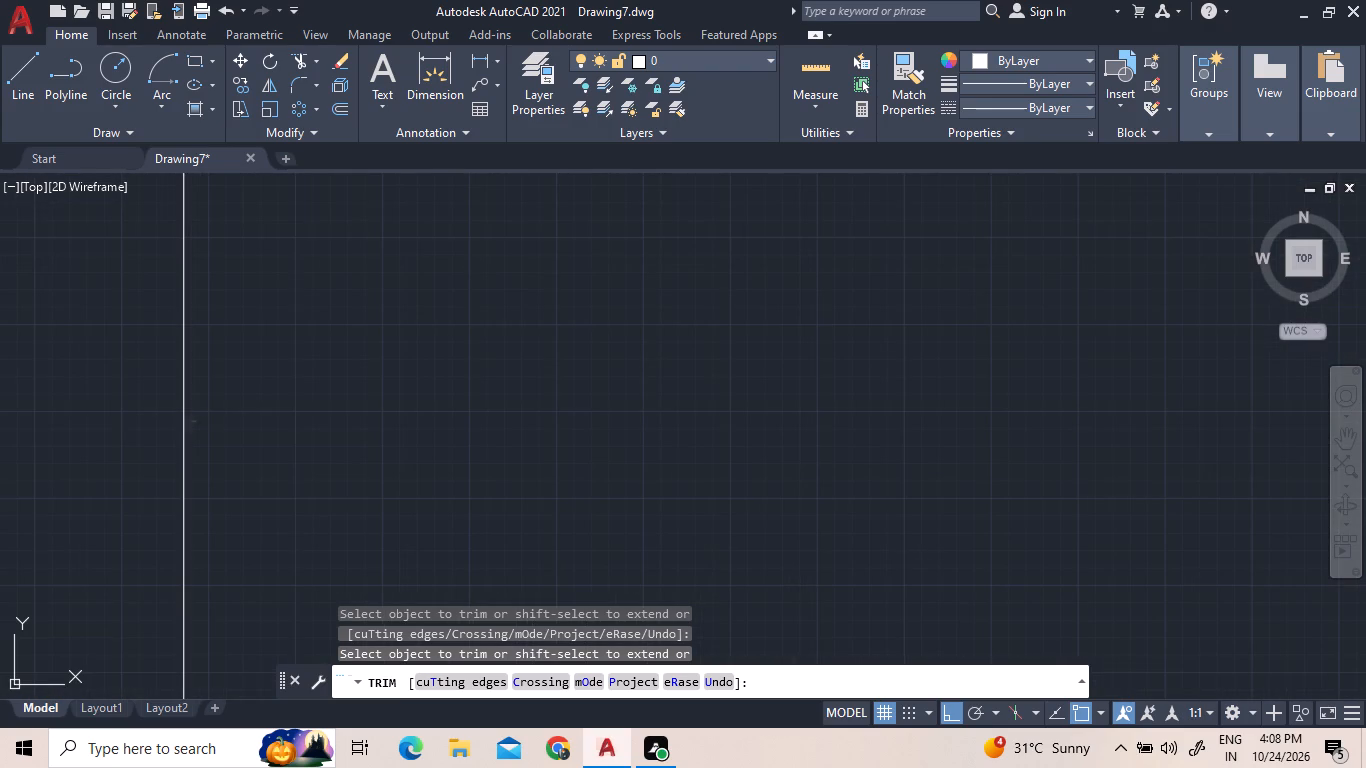
{"action": "scroll", "coordinate": [355, 427], "scroll_direction": "down", "scroll_amount": 5}
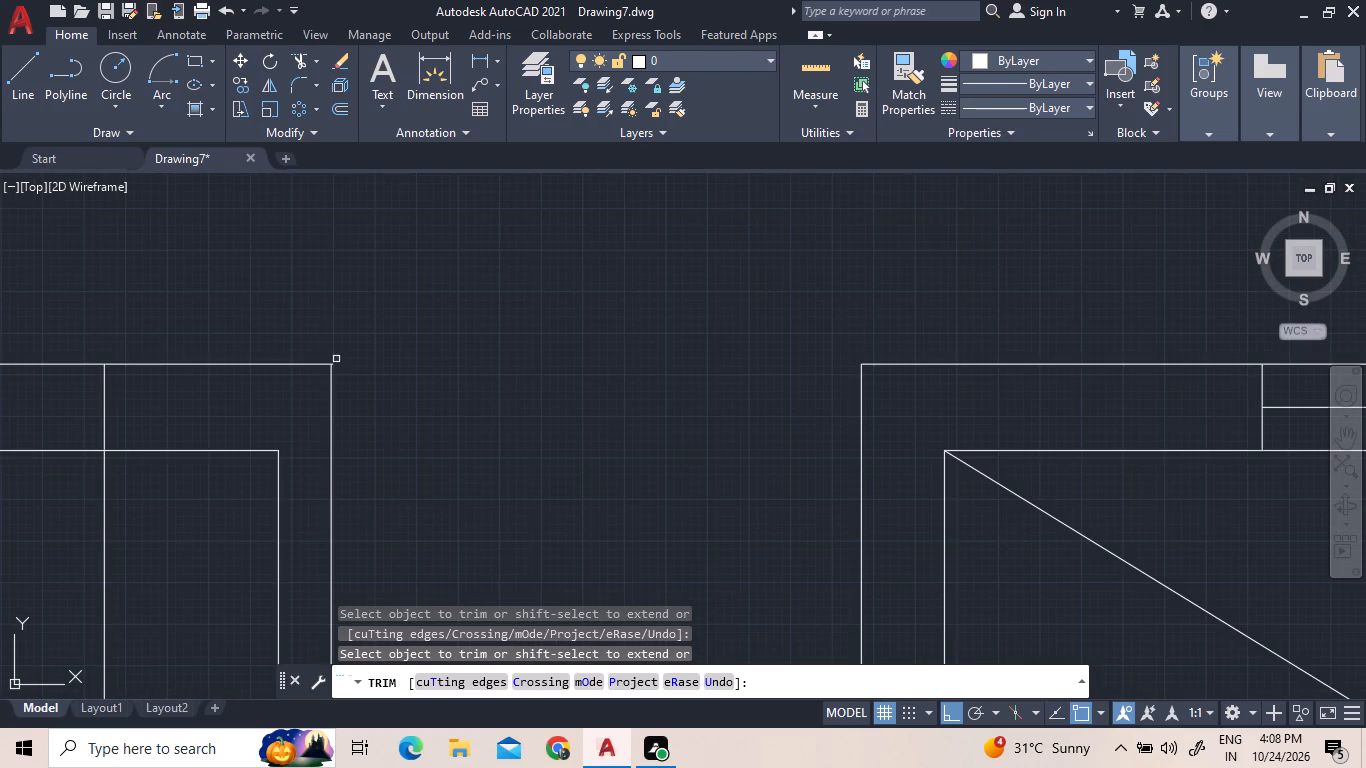
{"action": "scroll", "coordinate": [334, 359], "scroll_direction": "up", "scroll_amount": 6}
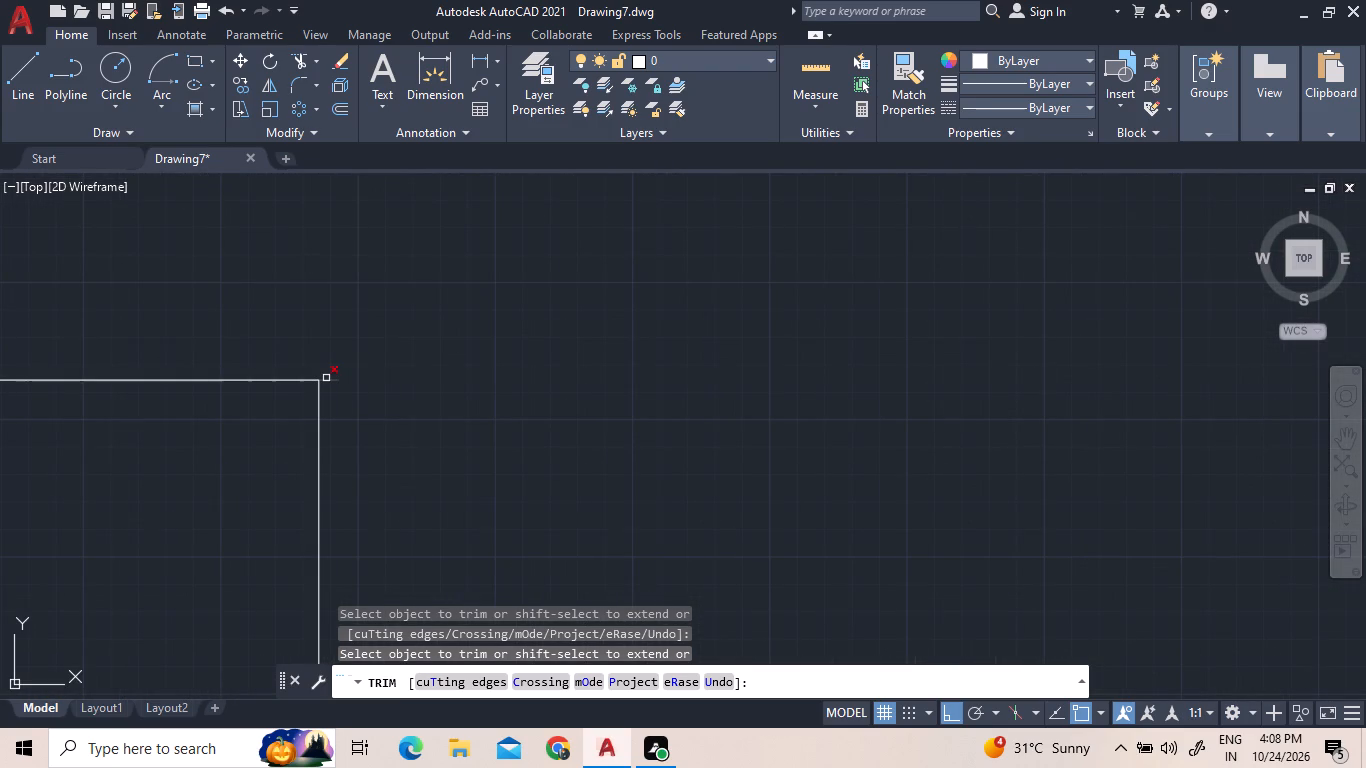
{"action": "left_click", "coordinate": [326, 378]}
Trim the part of the dividing line that crosses between the two horizontal wall lines.
{"action": "scroll", "coordinate": [400, 355], "scroll_direction": "down", "scroll_amount": 8}
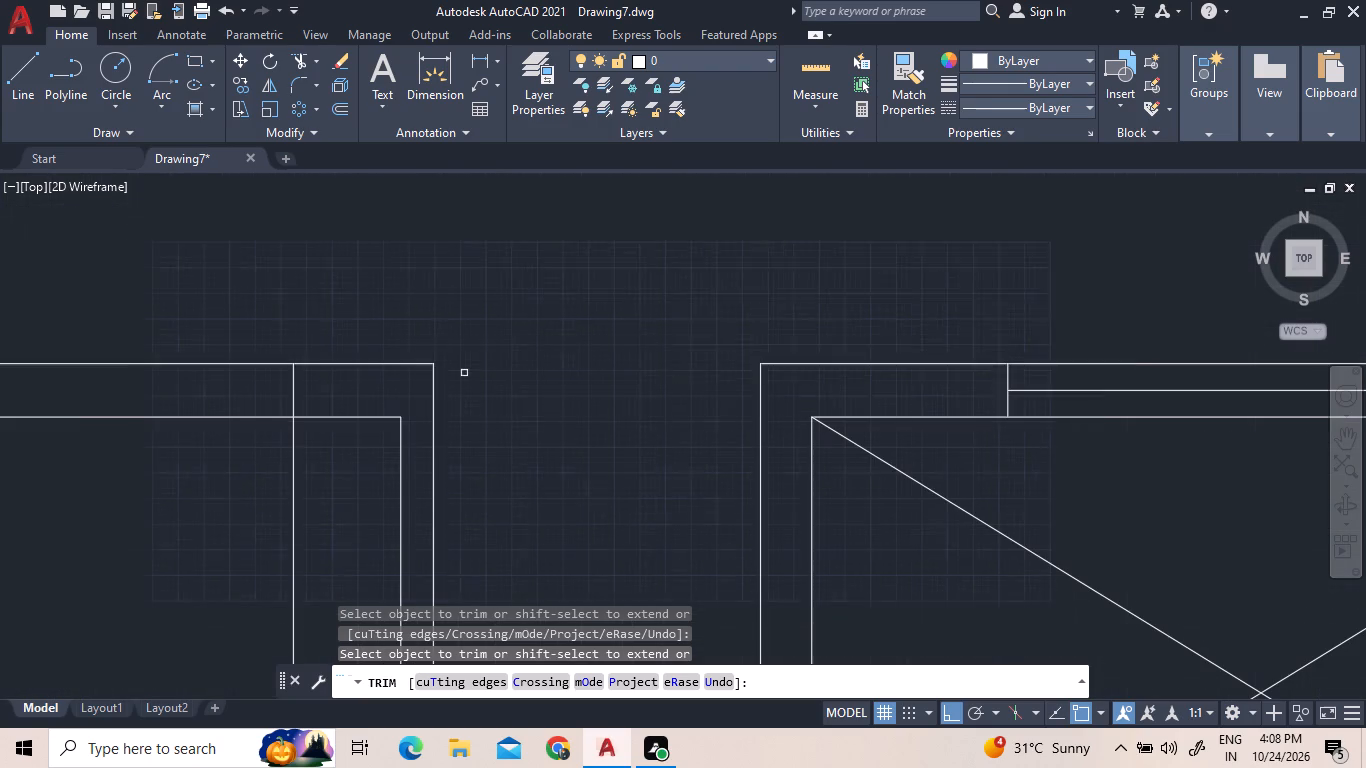
{"action": "left_click", "coordinate": [293, 401]}
{"action": "scroll", "coordinate": [746, 343], "scroll_direction": "down", "scroll_amount": 3}
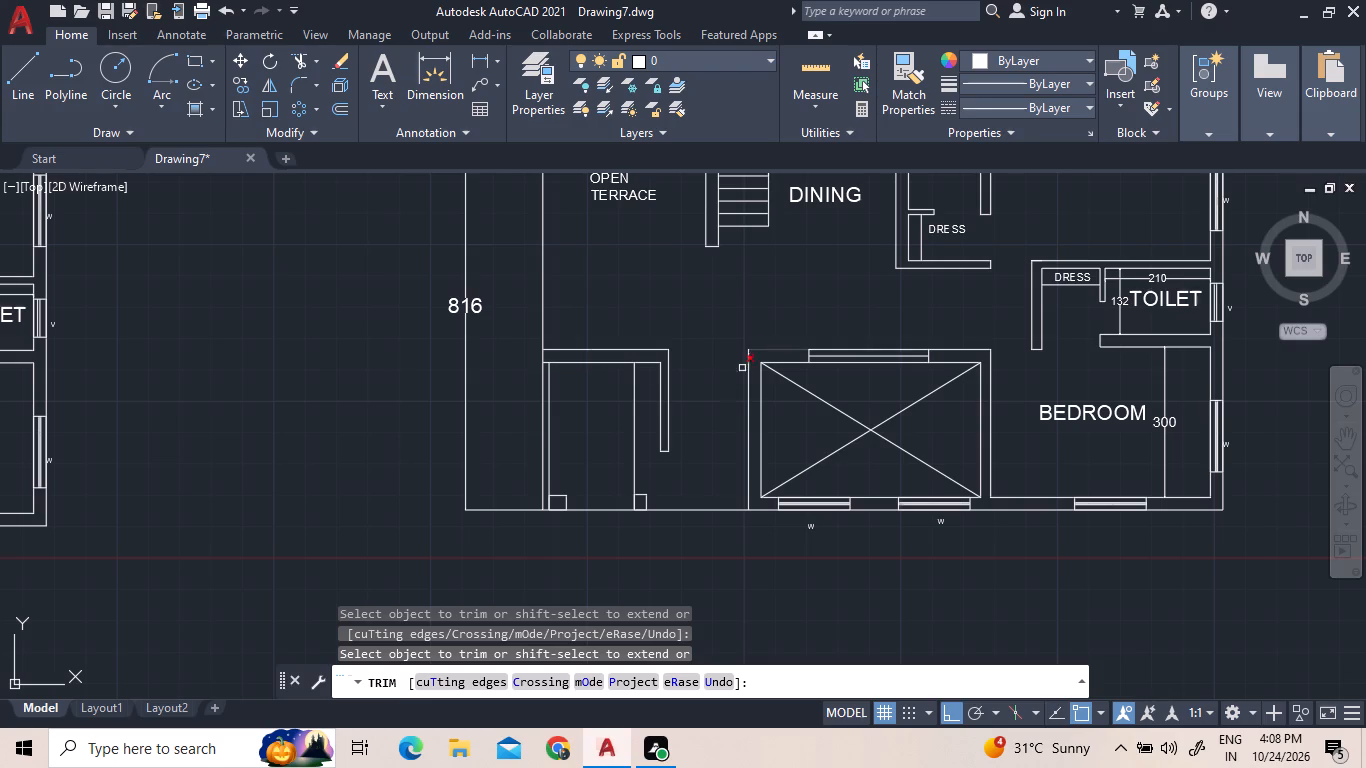
Add the text label BALCONY at height 15 inside the former porch area, below the horizontal wall.
{"action": "middle_click_drag", "start_coordinate": [700, 439], "coordinate": [298, 469]}
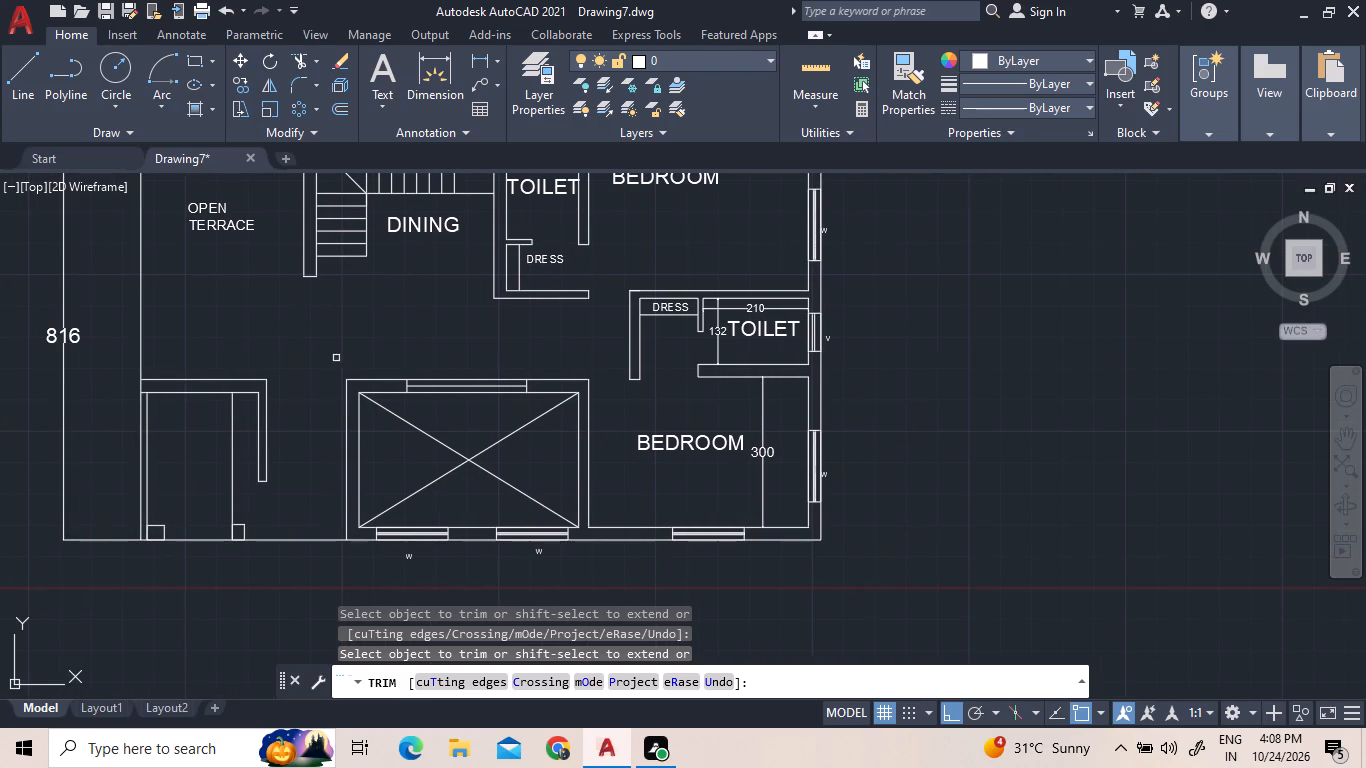
{"action": "right_click", "coordinate": [332, 356]}
{"action": "left_click", "coordinate": [388, 371]}
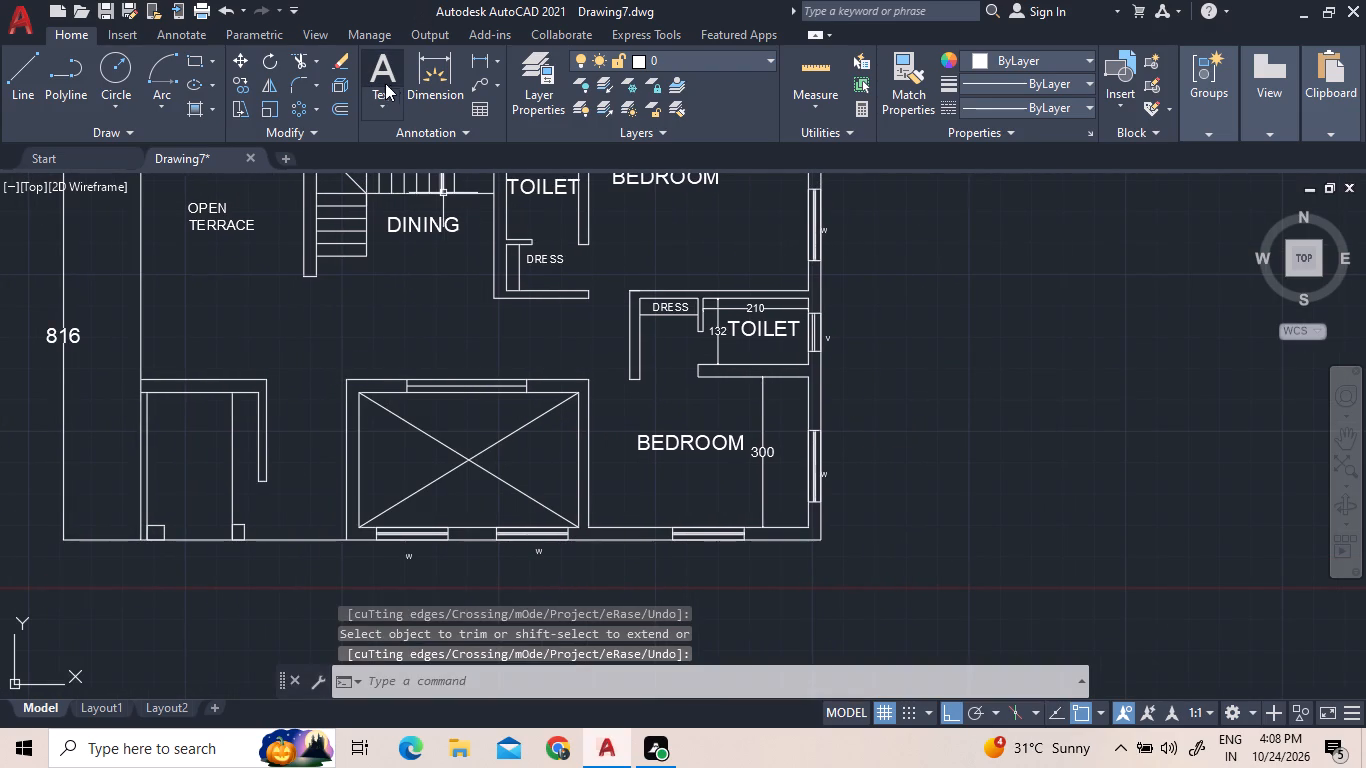
{"action": "left_click", "coordinate": [389, 81]}
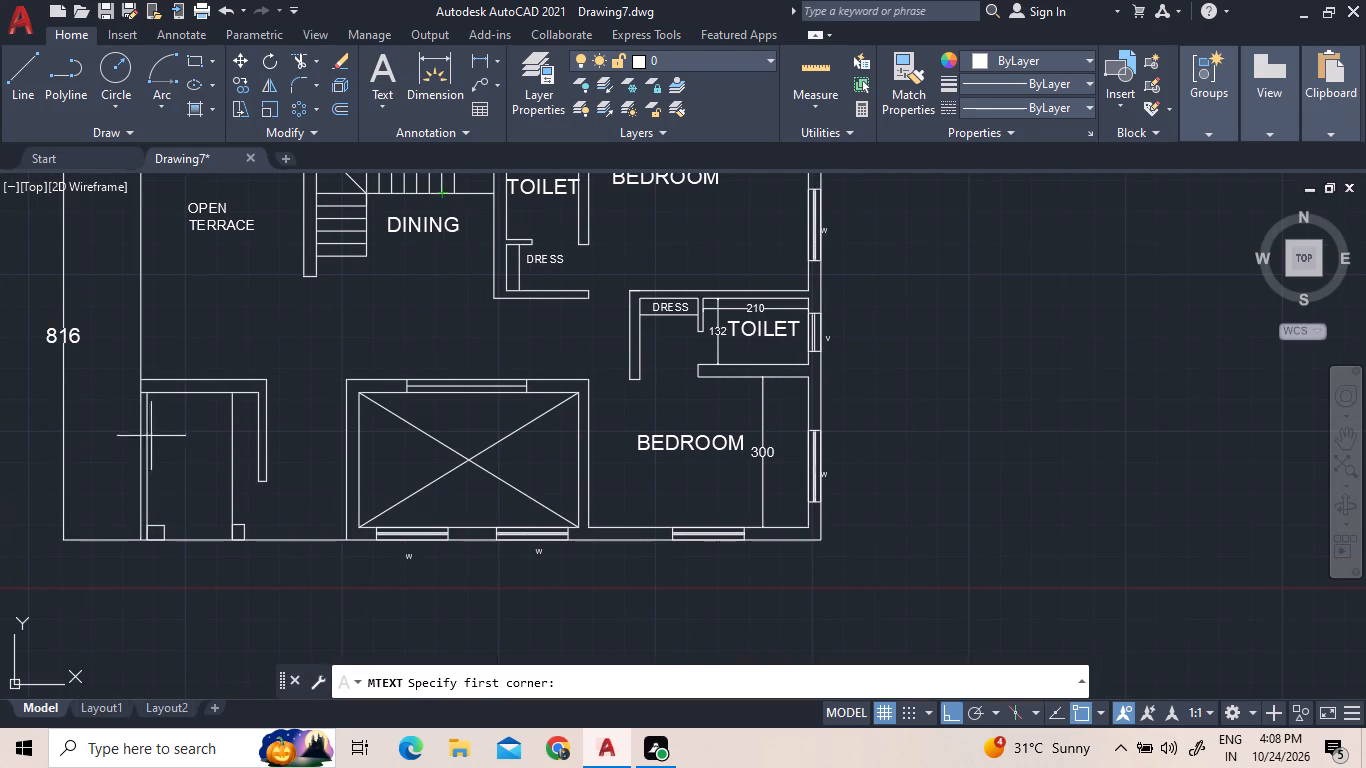
{"action": "left_click", "coordinate": [182, 425]}
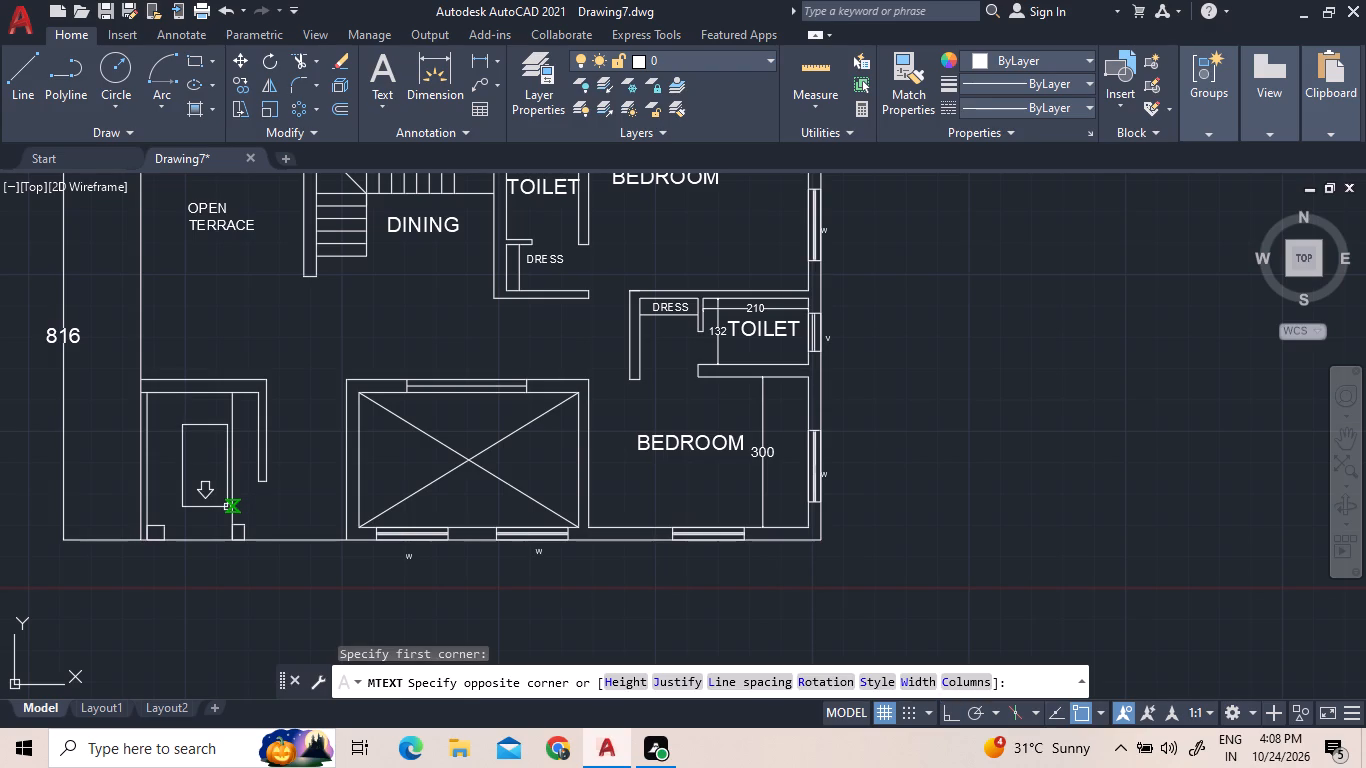
{"action": "left_click", "coordinate": [227, 507]}
{"action": "type", "text": "BA"}
{"action": "type", "text": "LC"}
{"action": "type", "text": "ONY"}
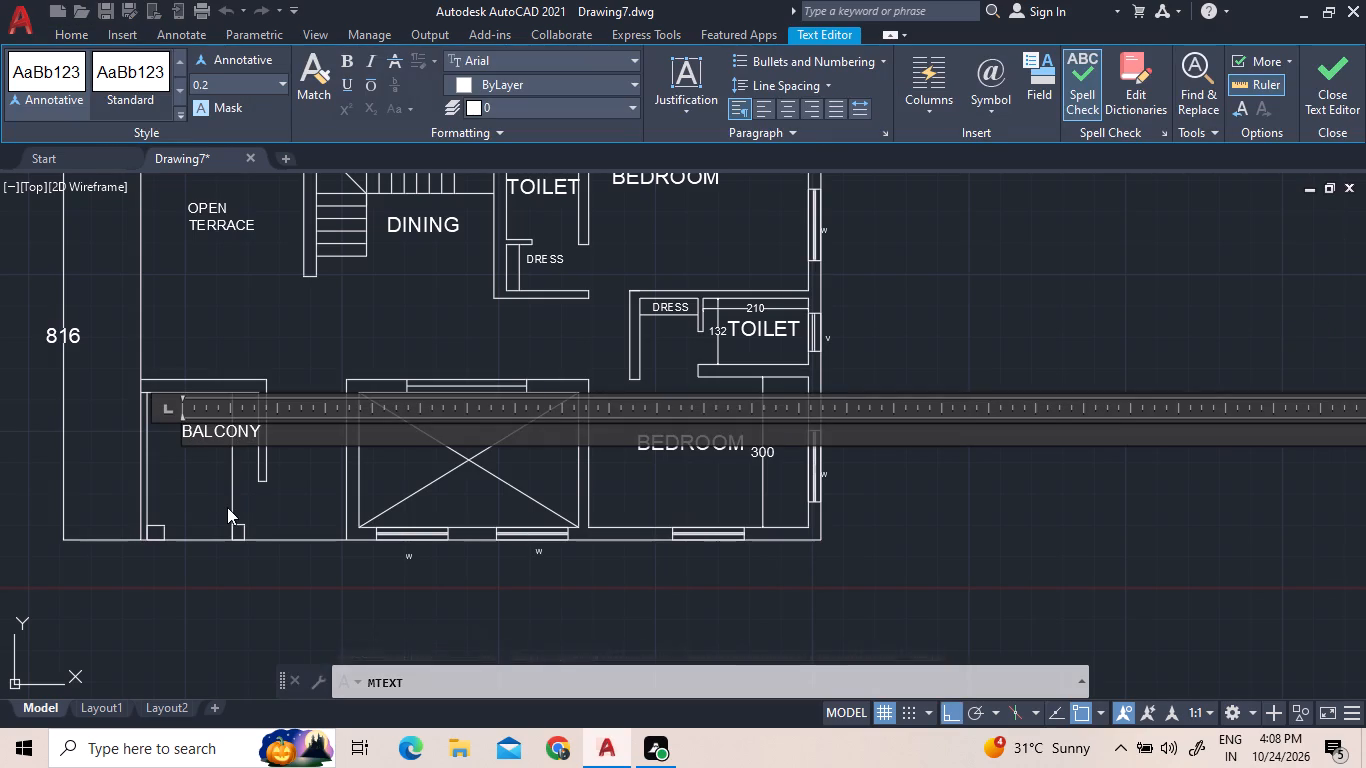
{"action": "double_click", "coordinate": [268, 428]}
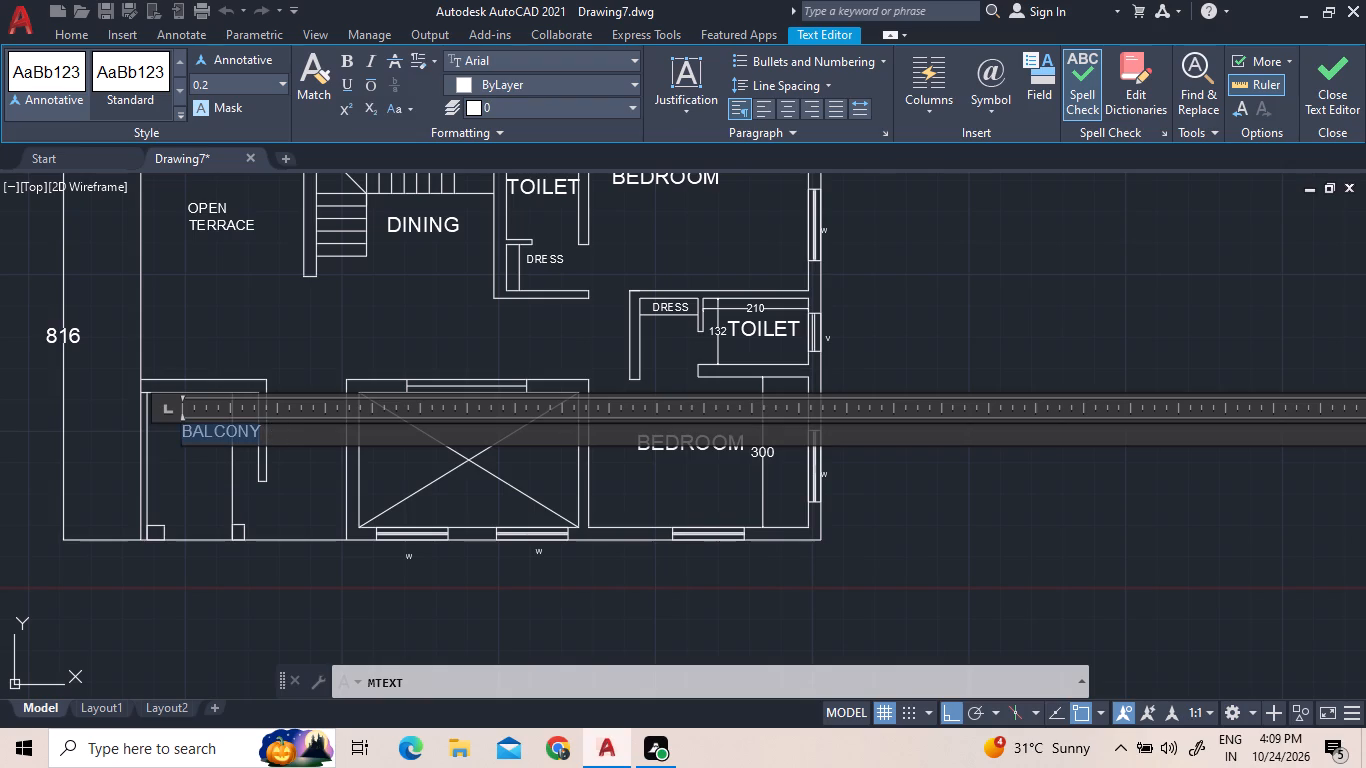
{"action": "left_click", "coordinate": [283, 79]}
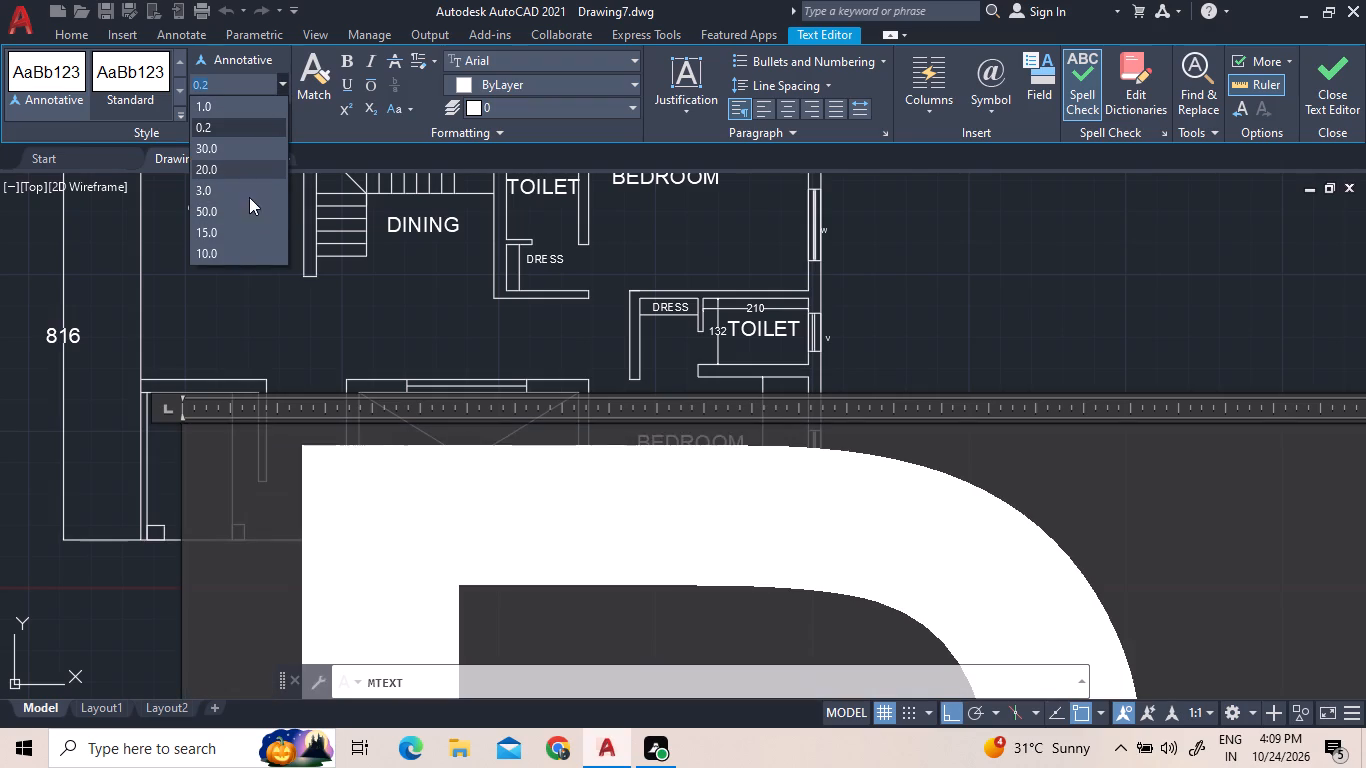
{"action": "left_click", "coordinate": [253, 233]}
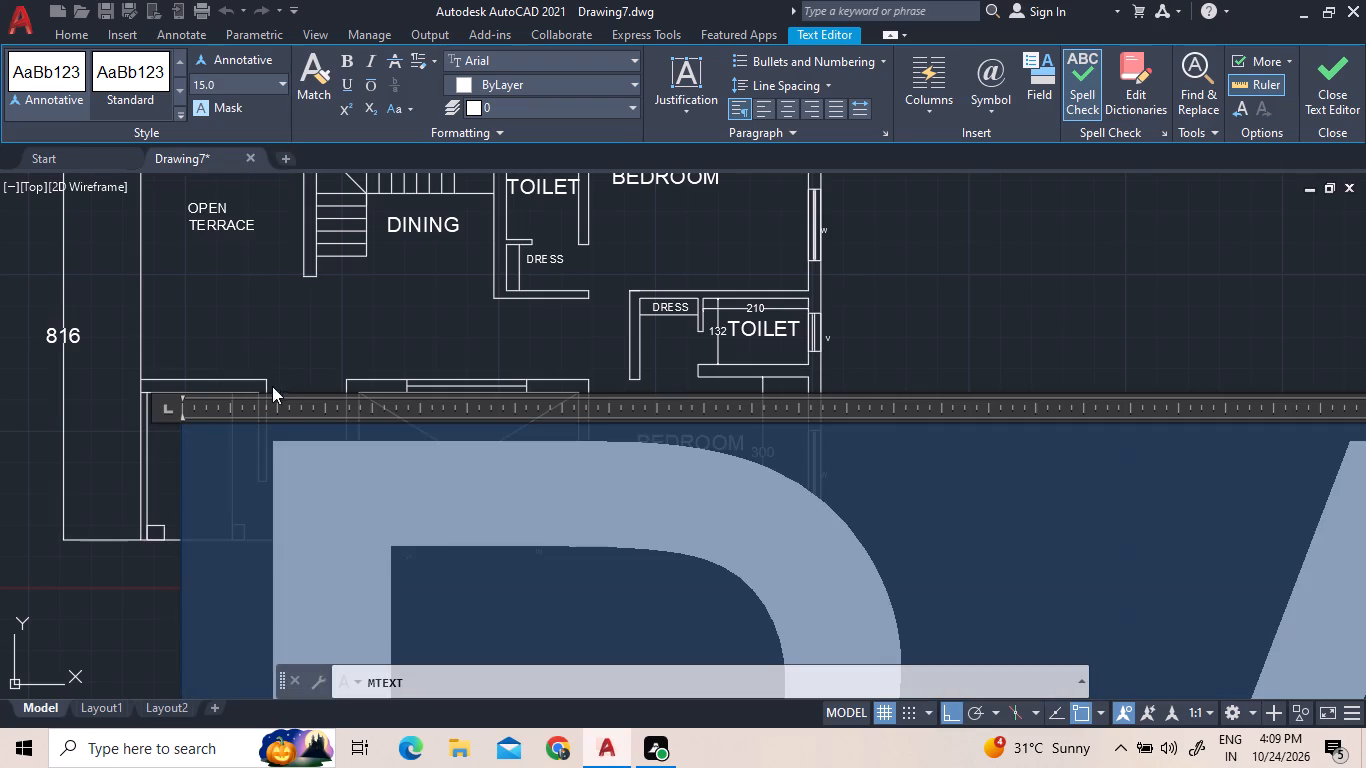
{"action": "left_click", "coordinate": [276, 357]}
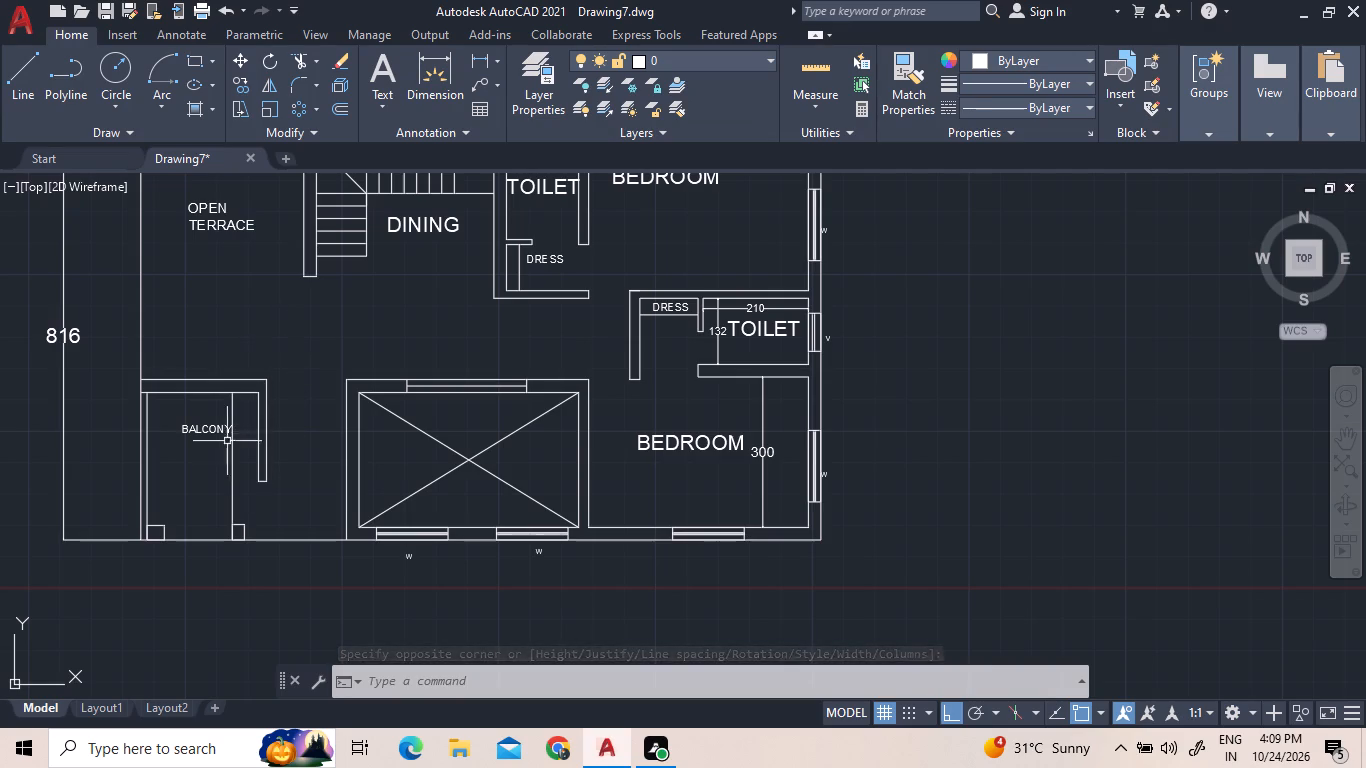
Move the vertical wall stub beside the balcony about 15.6 units horizontally toward the crossed-out room.
{"action": "scroll", "coordinate": [267, 453], "scroll_direction": "up", "scroll_amount": 2}
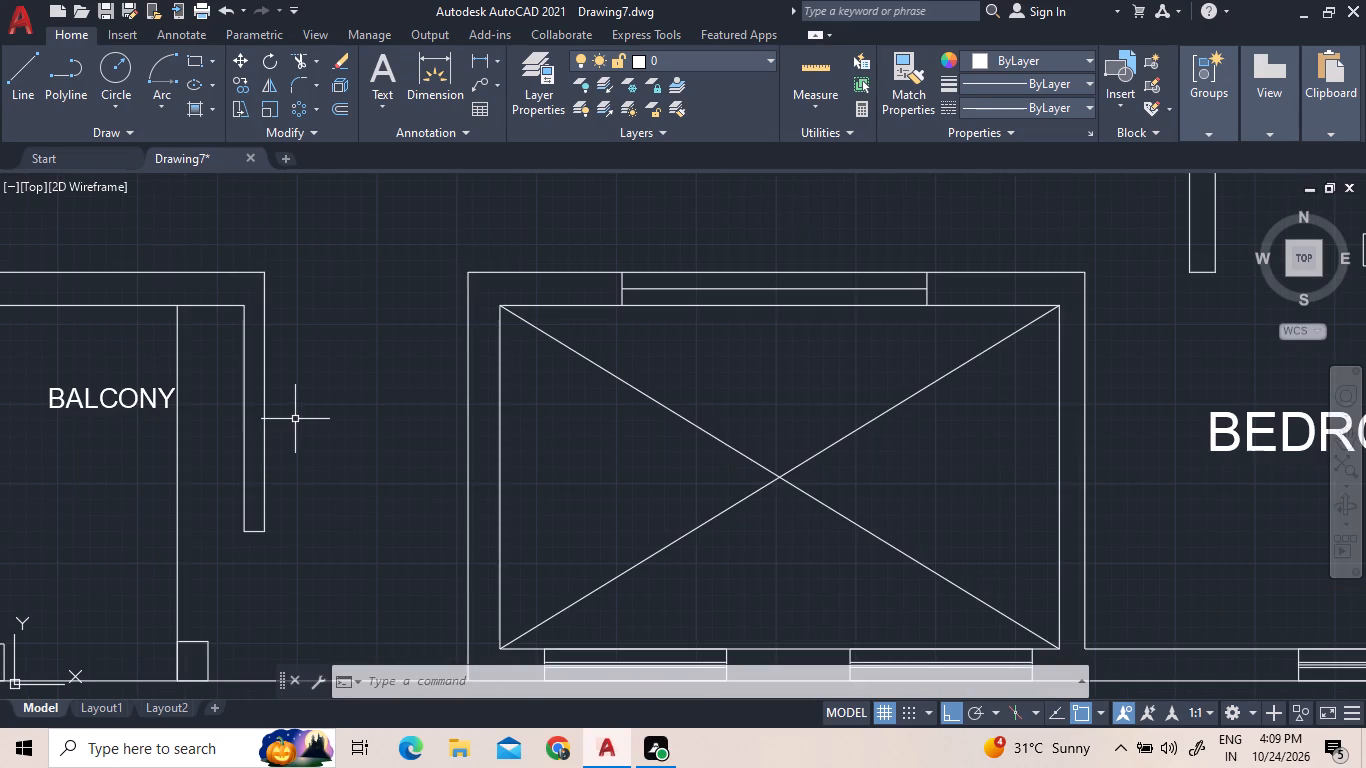
{"action": "left_click", "coordinate": [295, 419]}
{"action": "left_click", "coordinate": [231, 411]}
{"action": "right_click", "coordinate": [320, 223]}
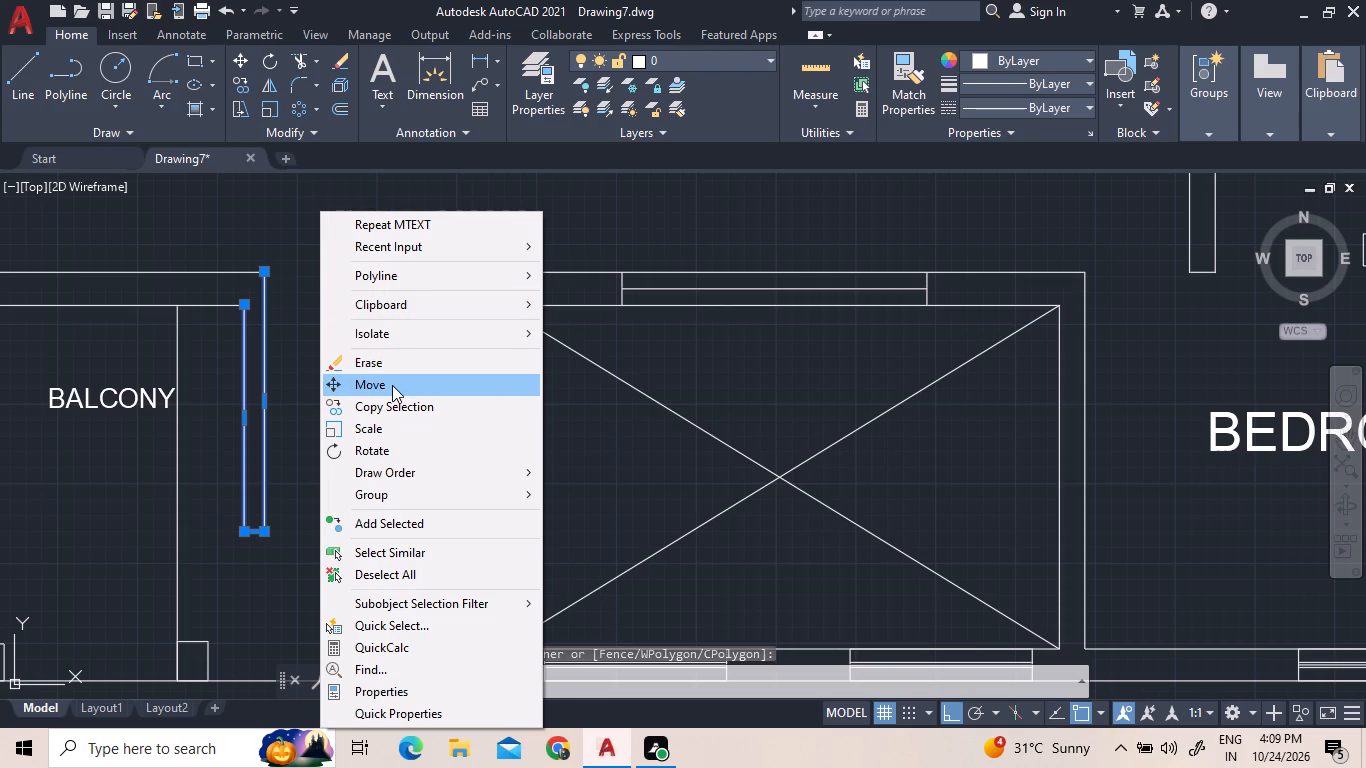
{"action": "left_click", "coordinate": [392, 385]}
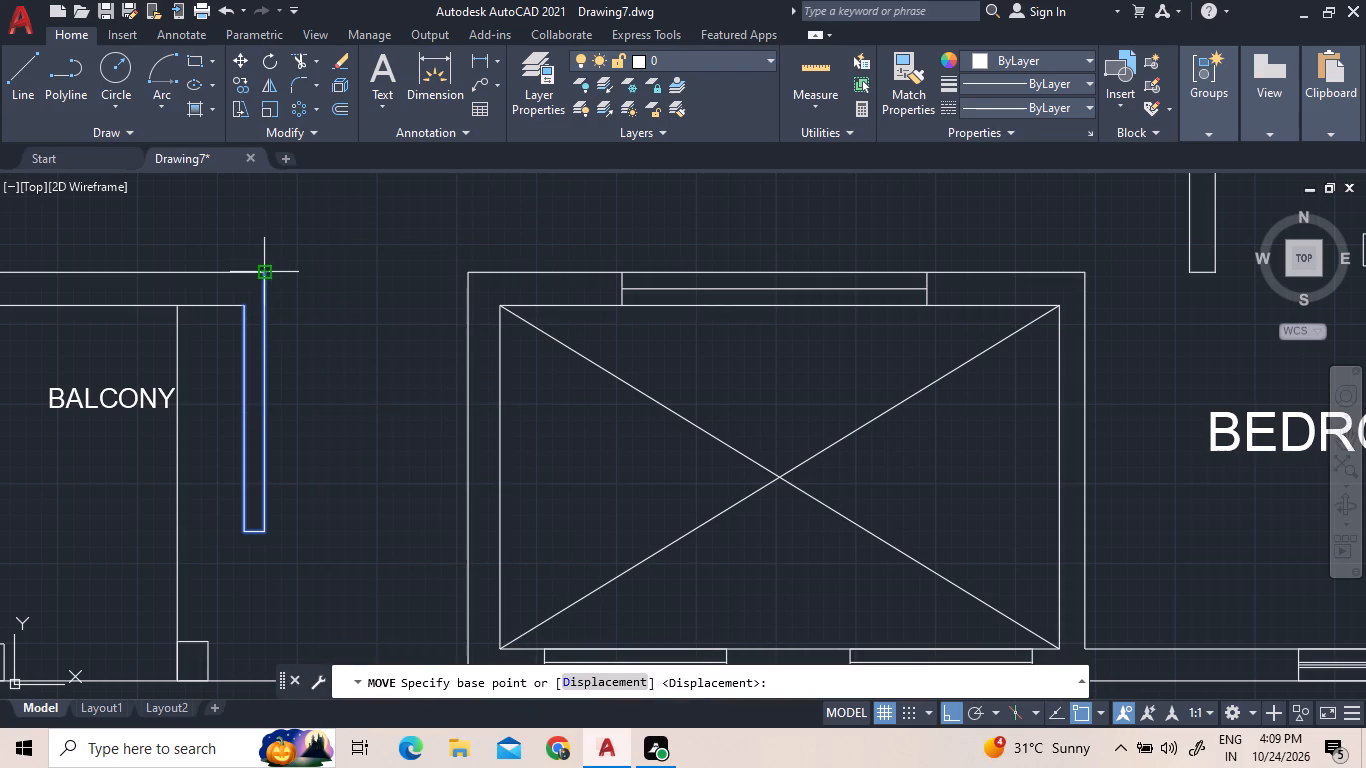
{"action": "left_click", "coordinate": [269, 276]}
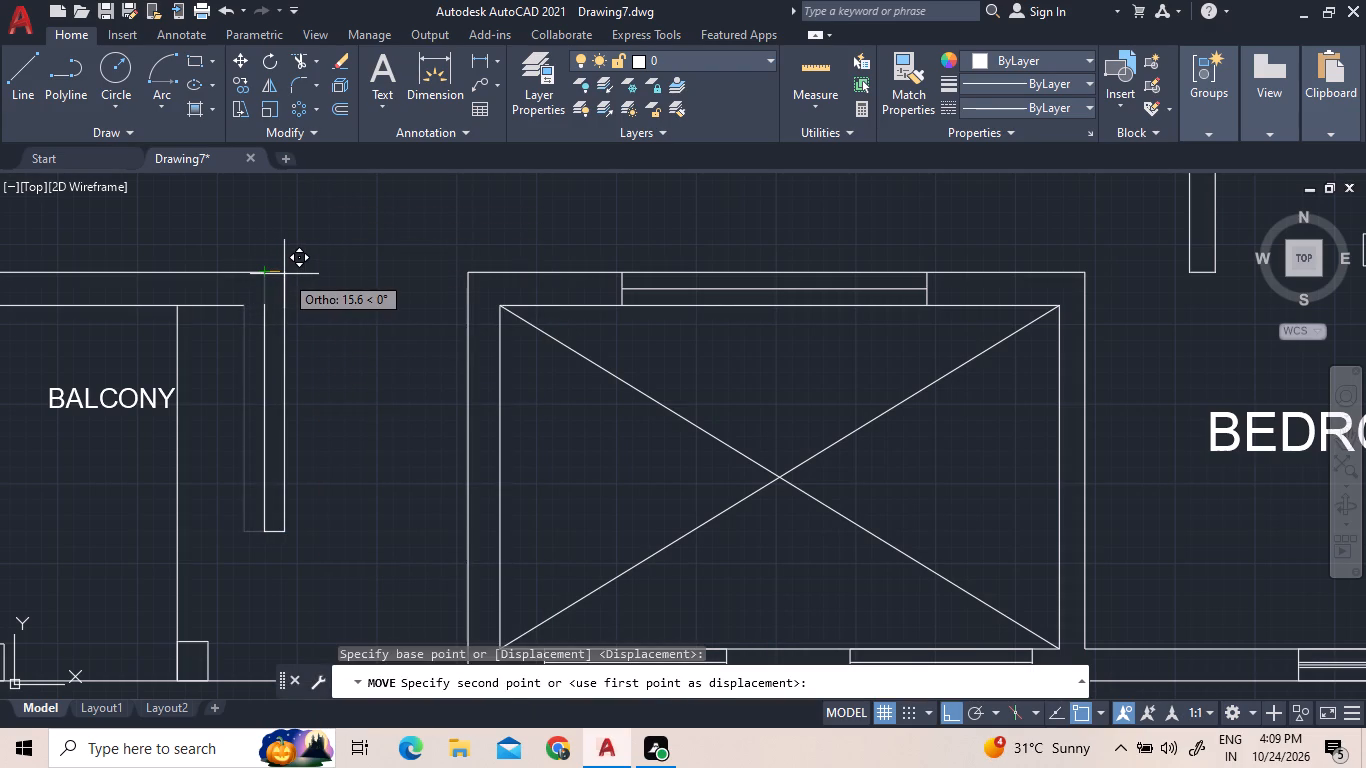
{"action": "left_click", "coordinate": [284, 274]}
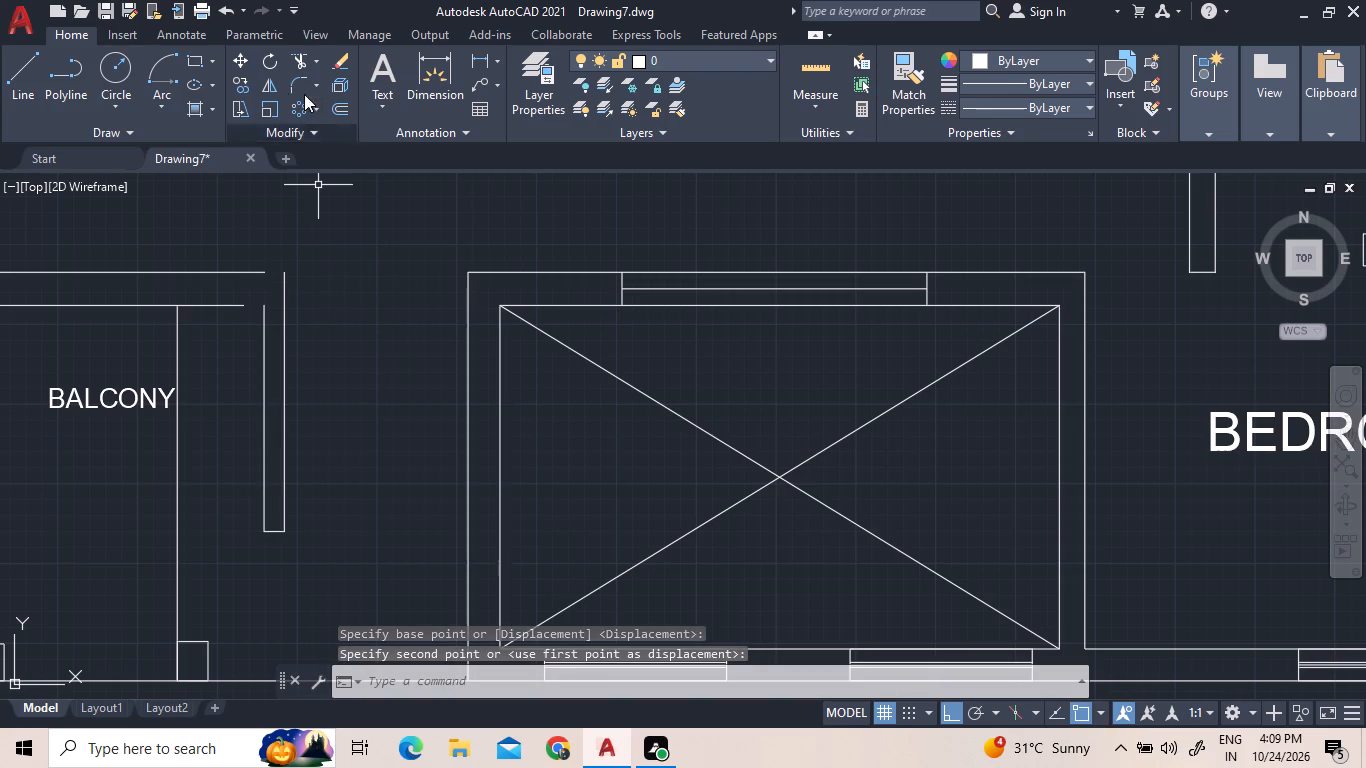
Extend both horizontal wall lines above the balcony to meet the moved wall stub.
{"action": "left_click", "coordinate": [320, 65]}
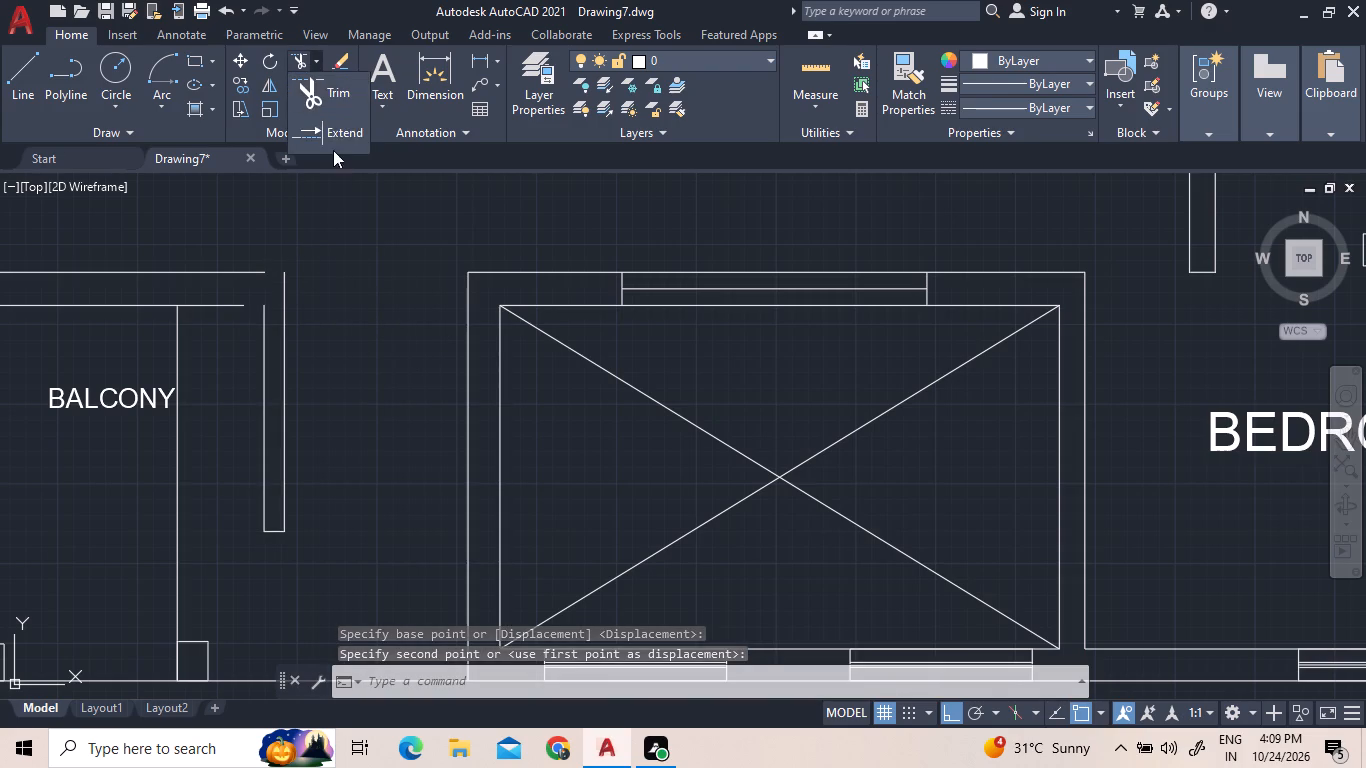
{"action": "left_click", "coordinate": [333, 148]}
{"action": "left_click", "coordinate": [239, 273]}
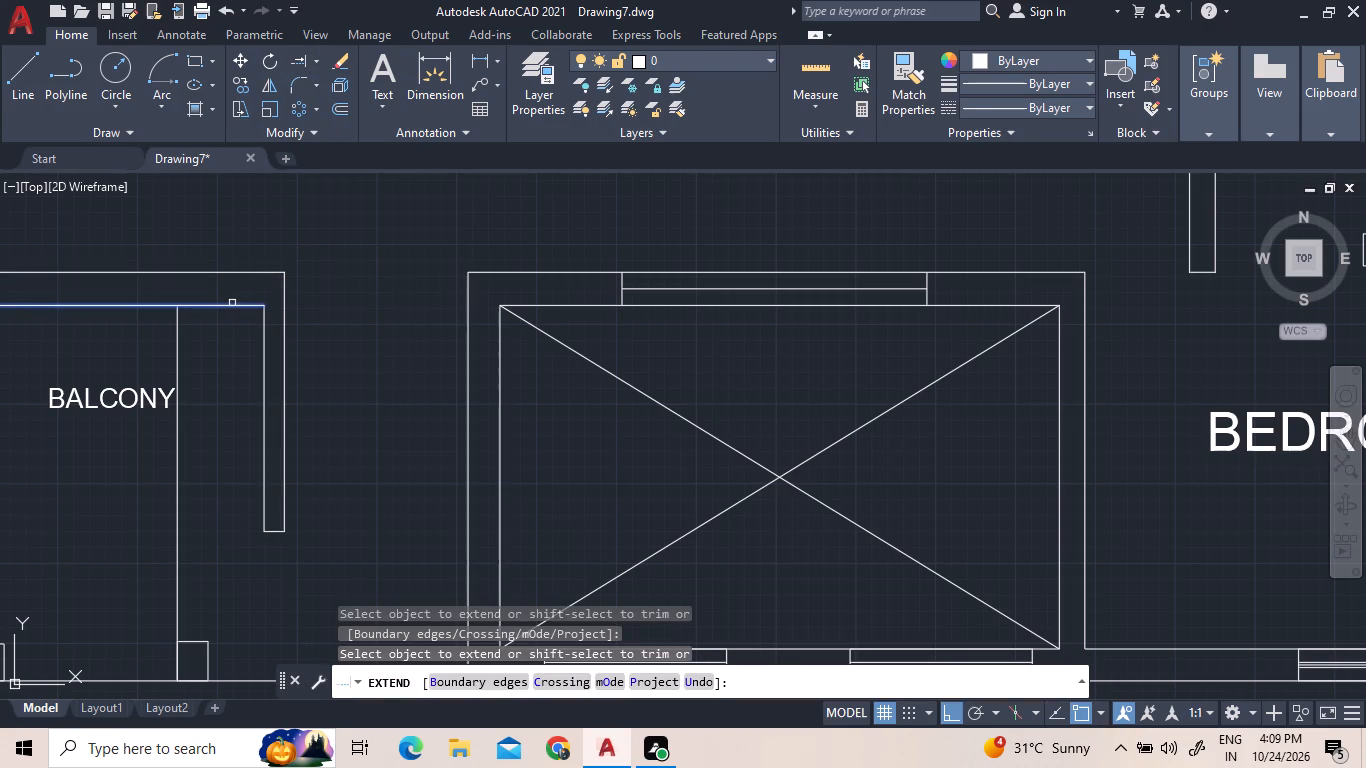
{"action": "left_click", "coordinate": [232, 303]}
{"action": "right_click", "coordinate": [233, 360]}
{"action": "left_click", "coordinate": [255, 375]}
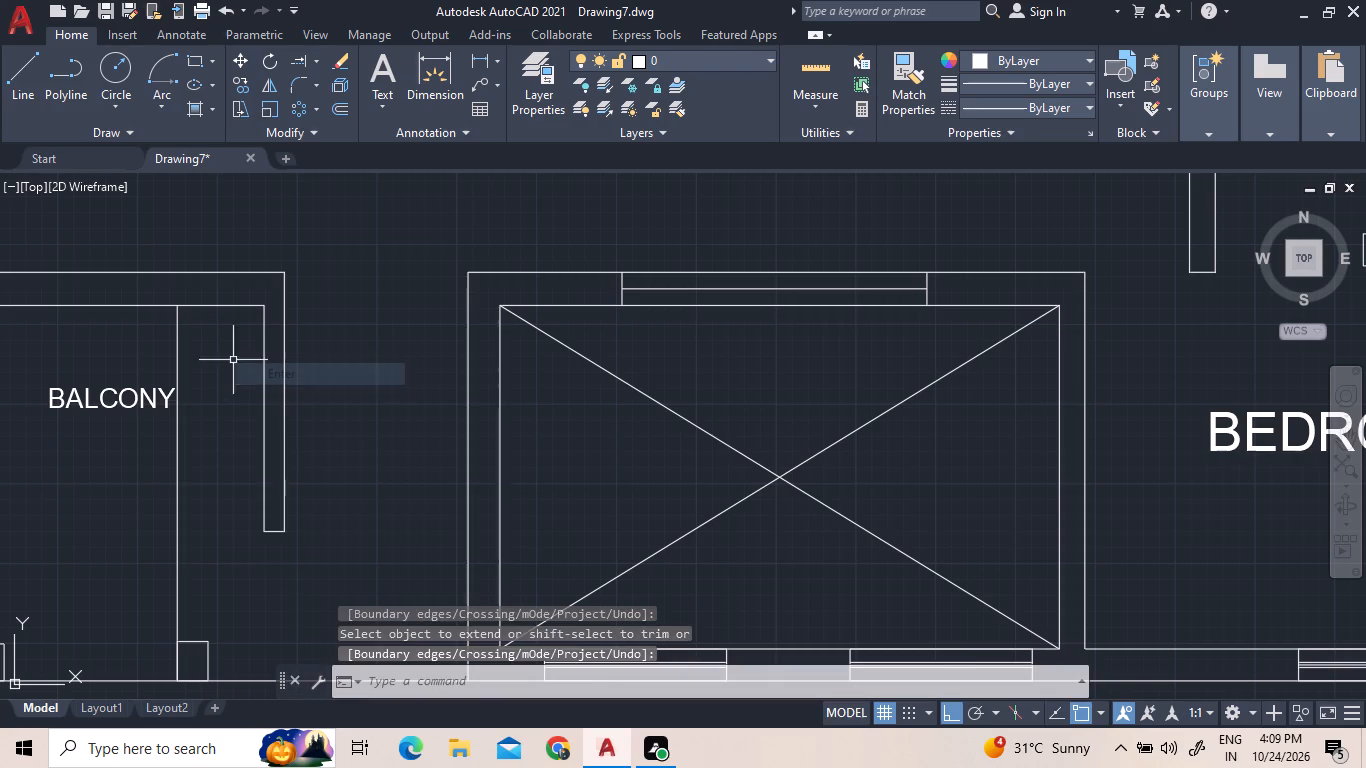
Move the BALCONY label about 101 units horizontally toward the vertical wall stub.
{"action": "left_click", "coordinate": [132, 401]}
{"action": "right_click", "coordinate": [132, 401]}
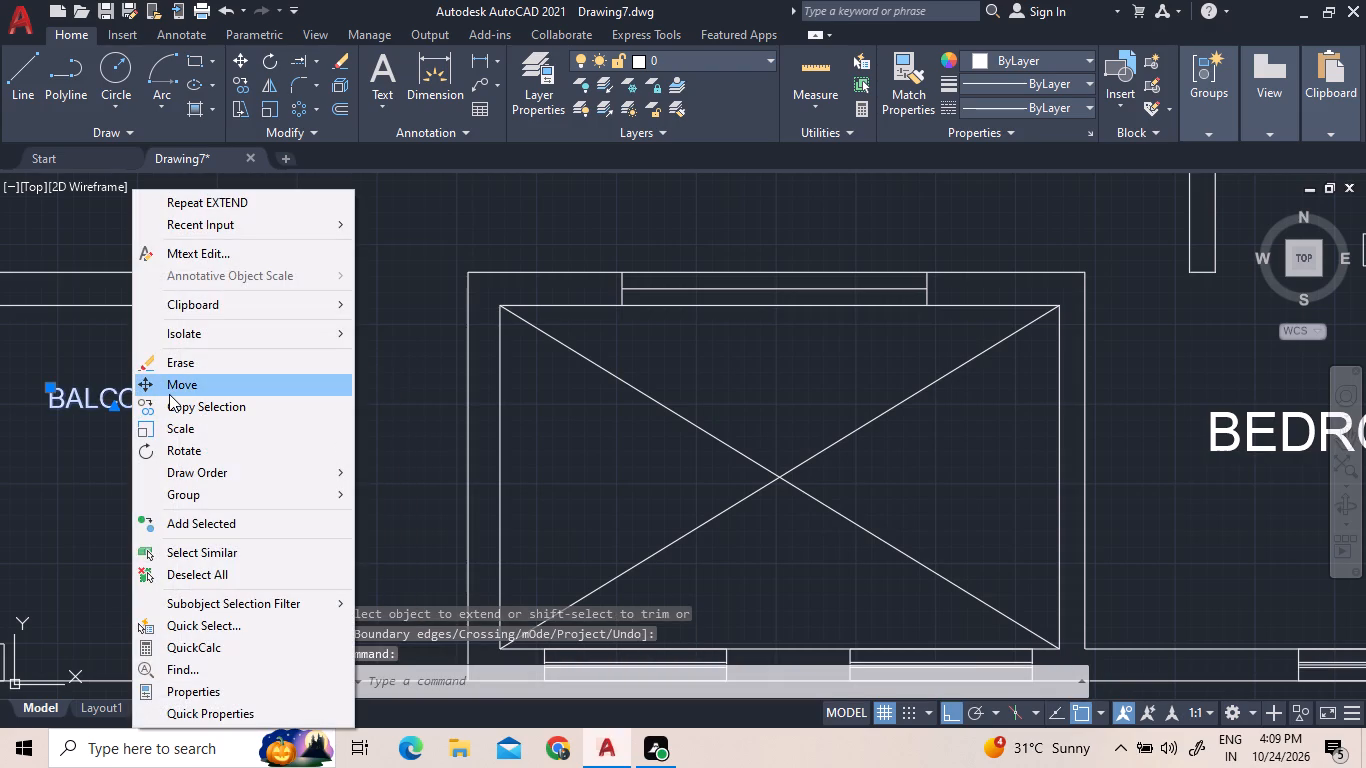
{"action": "left_click", "coordinate": [169, 394]}
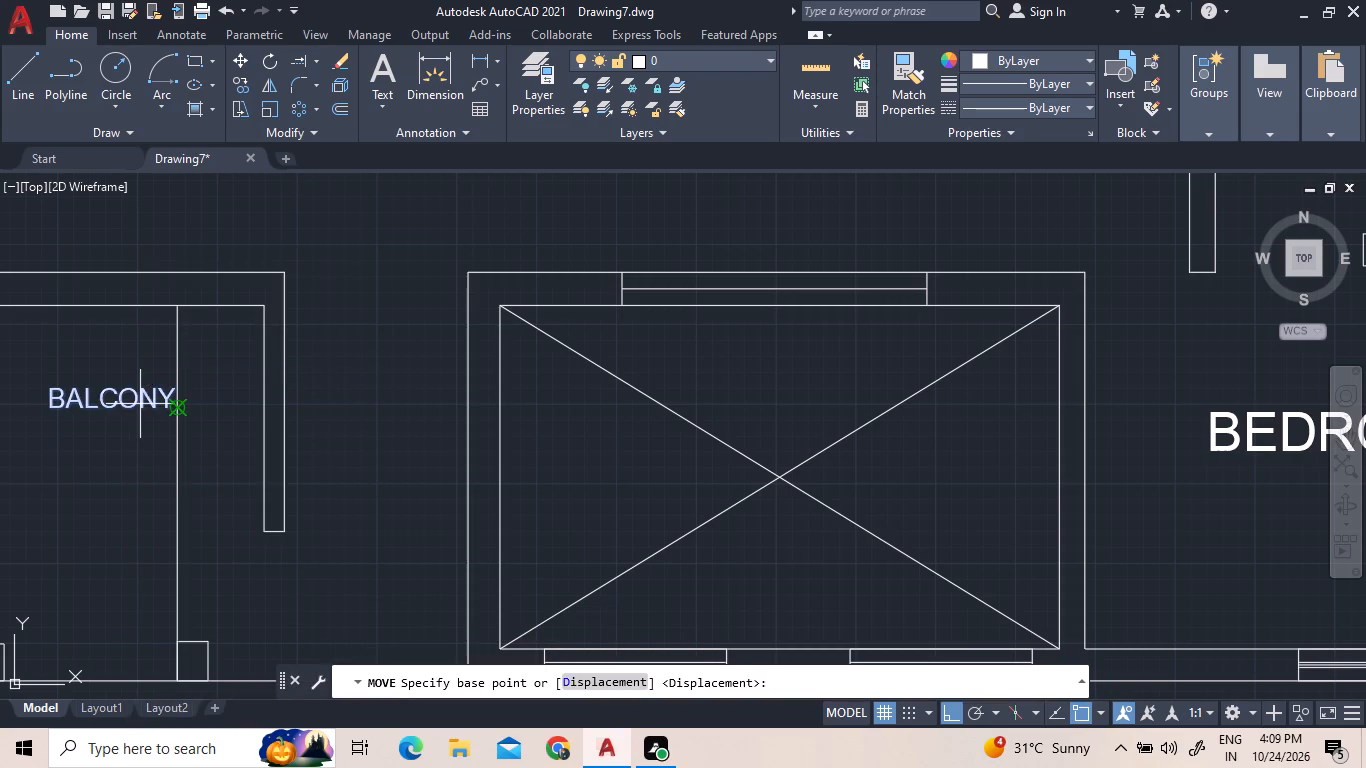
{"action": "left_click", "coordinate": [138, 404]}
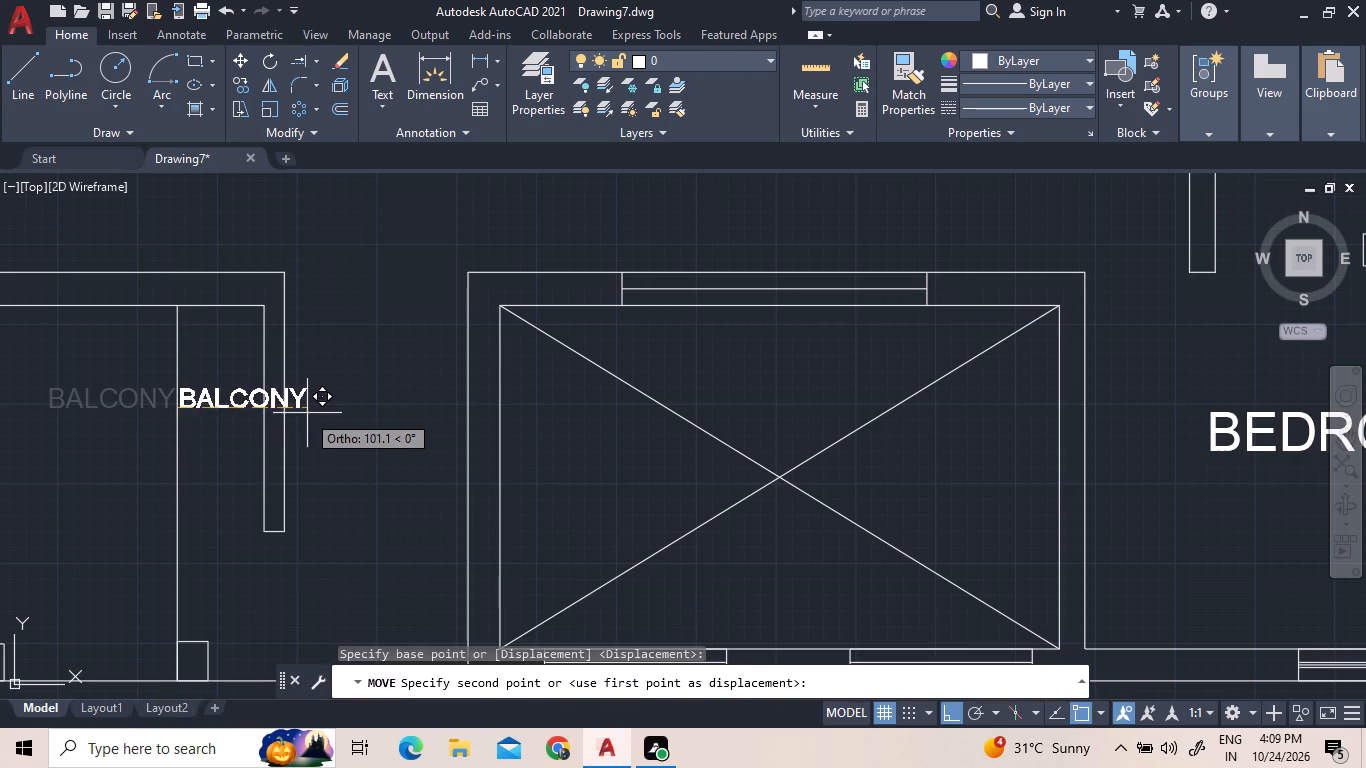
{"action": "left_click", "coordinate": [308, 413]}
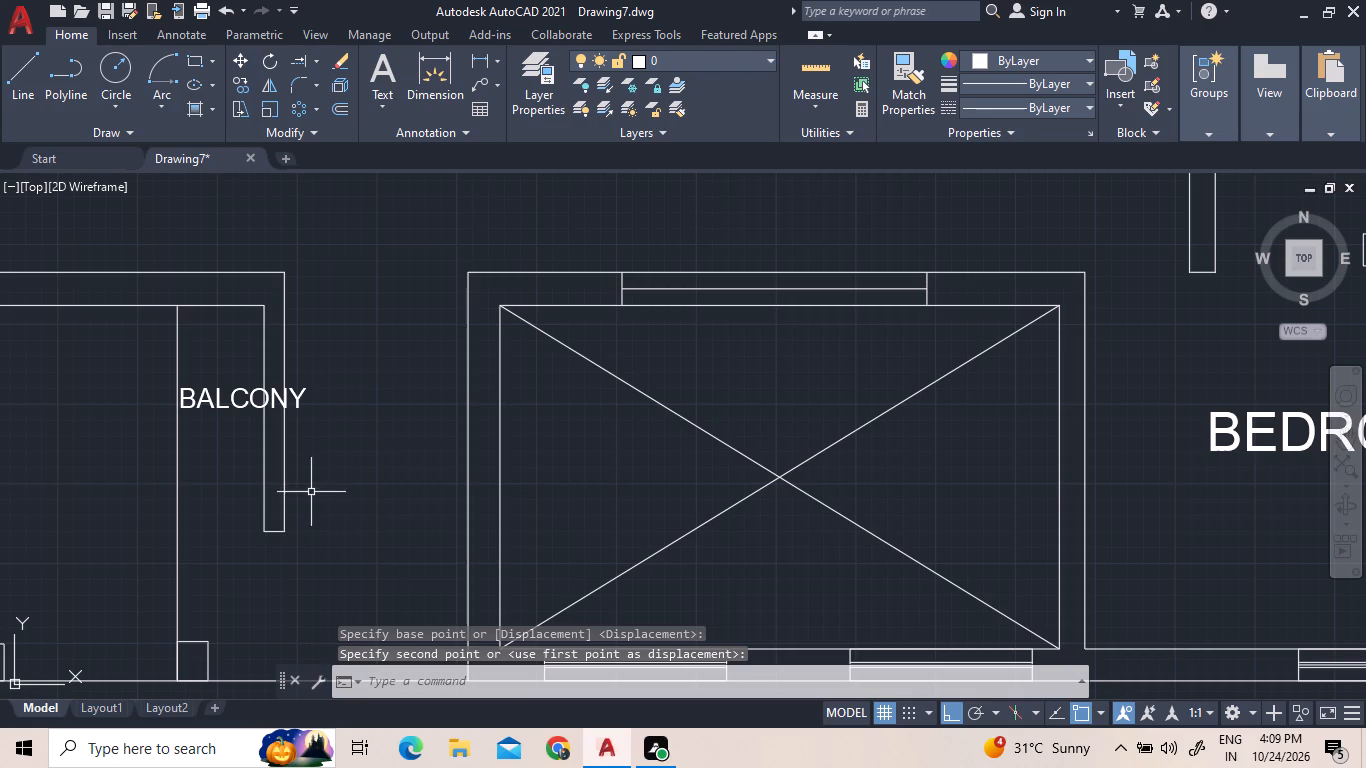
Trim the inner wall line across the opening in the upper wall of the crossed-out room.
{"action": "scroll", "coordinate": [315, 445], "scroll_direction": "down", "scroll_amount": 1}
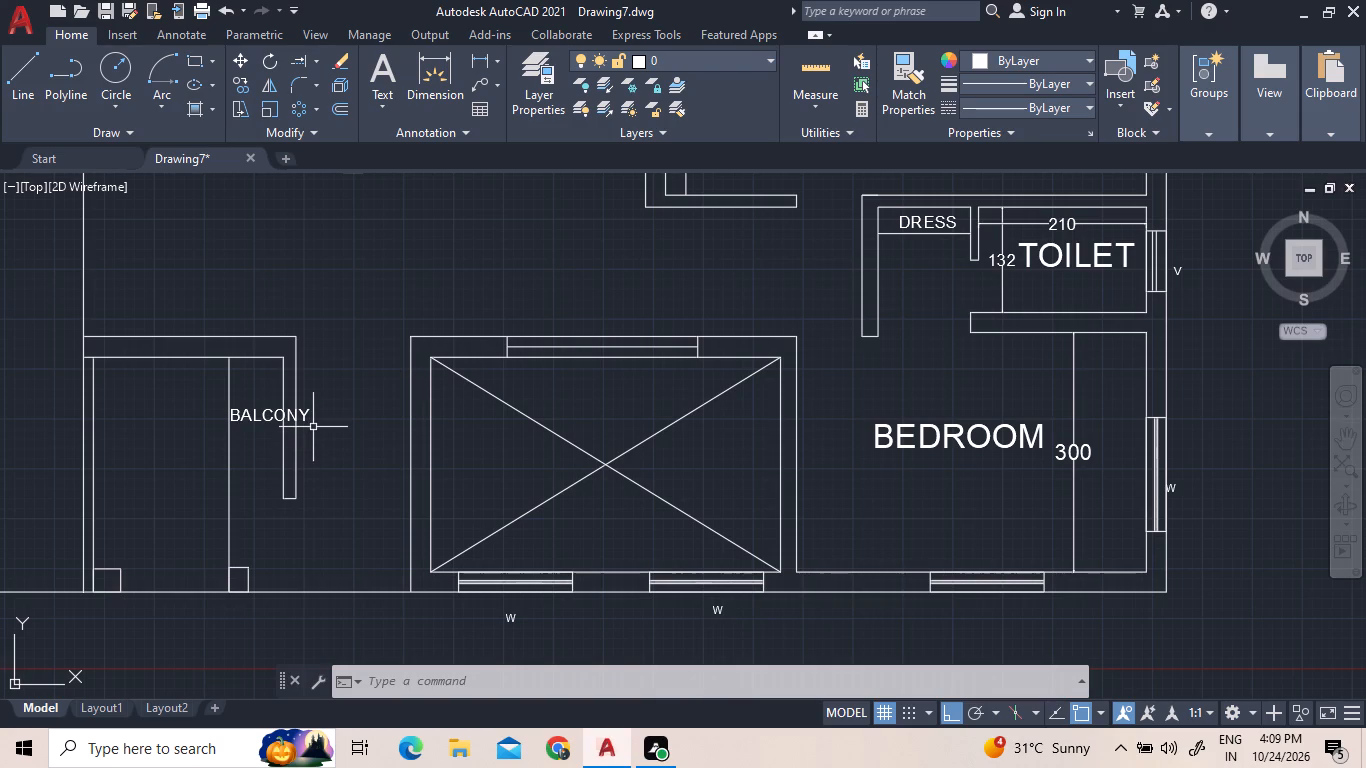
{"action": "scroll", "coordinate": [322, 444], "scroll_direction": "down", "scroll_amount": 1}
{"action": "scroll", "coordinate": [480, 523], "scroll_direction": "up", "scroll_amount": 2}
{"action": "scroll", "coordinate": [654, 543], "scroll_direction": "down", "scroll_amount": 2}
{"action": "scroll", "coordinate": [629, 383], "scroll_direction": "up", "scroll_amount": 1}
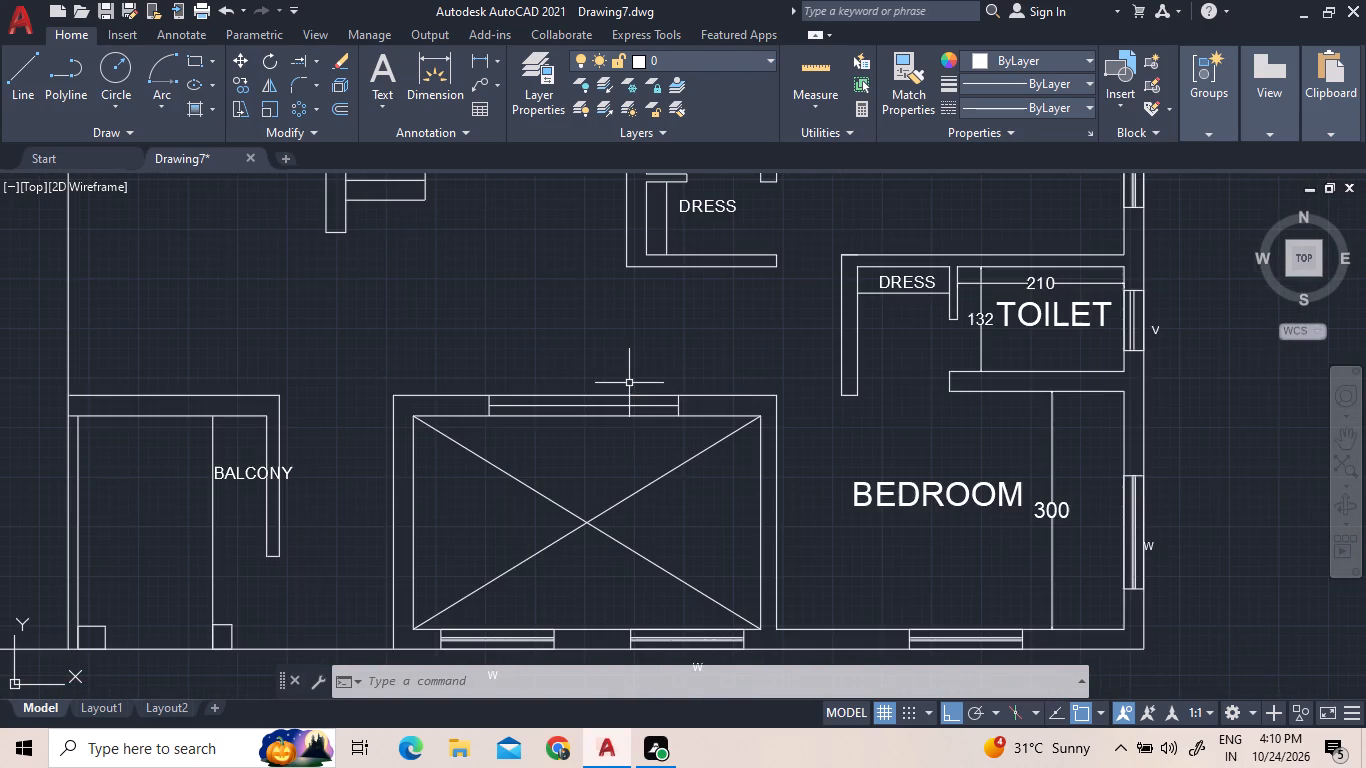
{"action": "scroll", "coordinate": [629, 383], "scroll_direction": "up", "scroll_amount": 1}
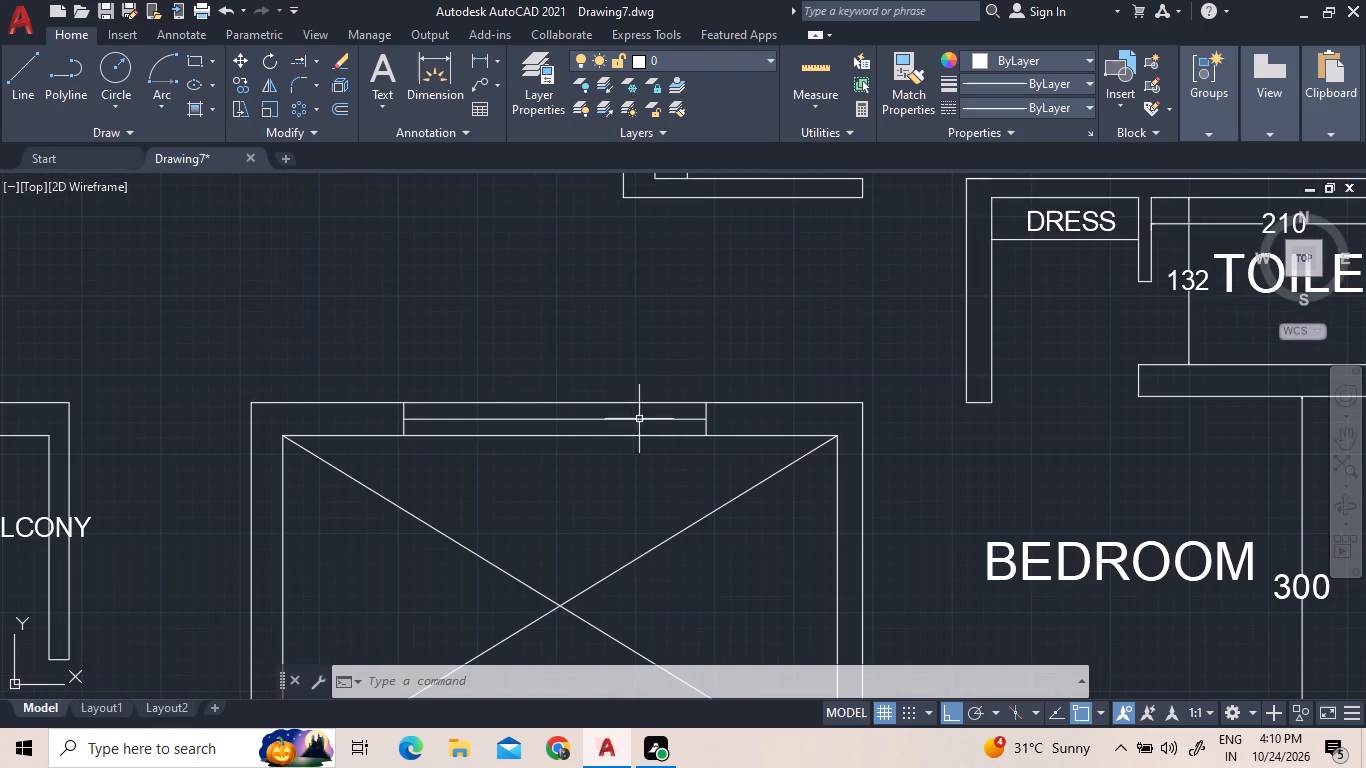
{"action": "left_click", "coordinate": [313, 65]}
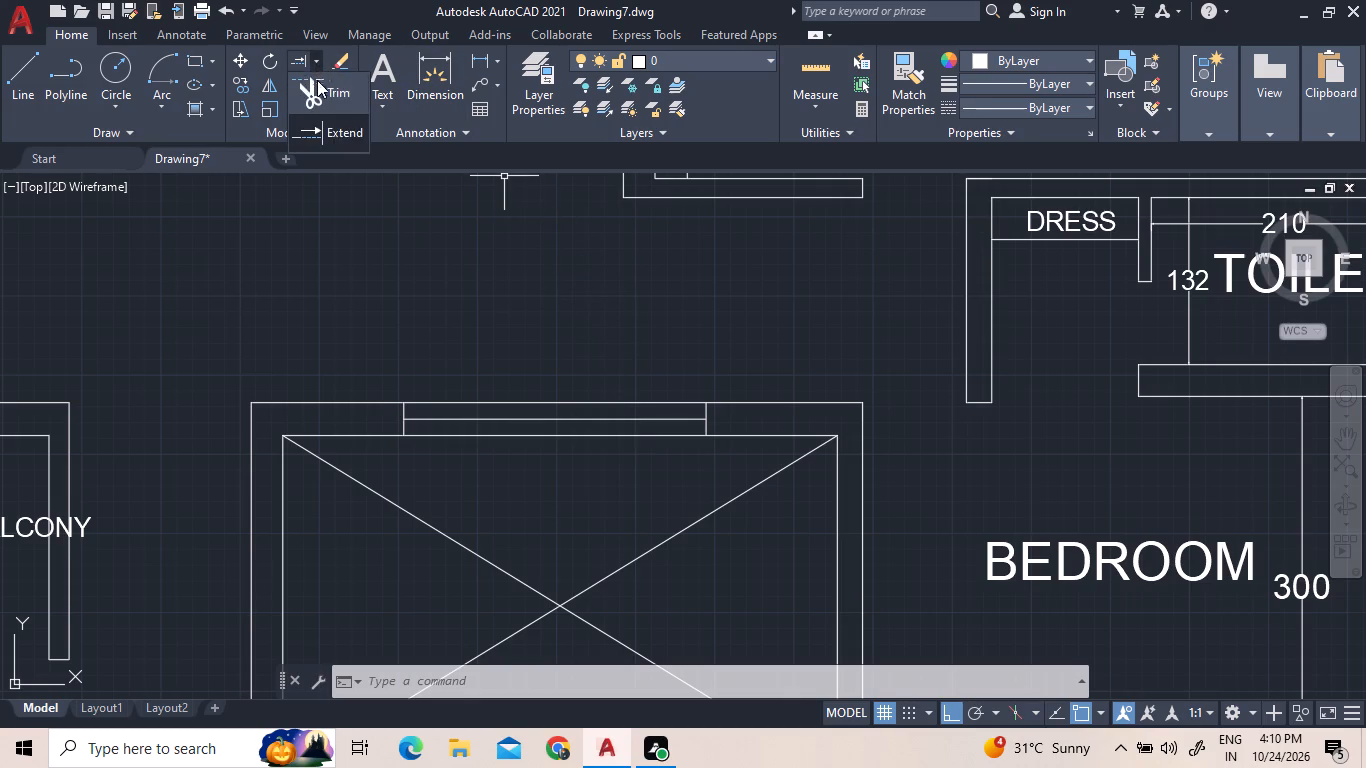
{"action": "left_click", "coordinate": [317, 88]}
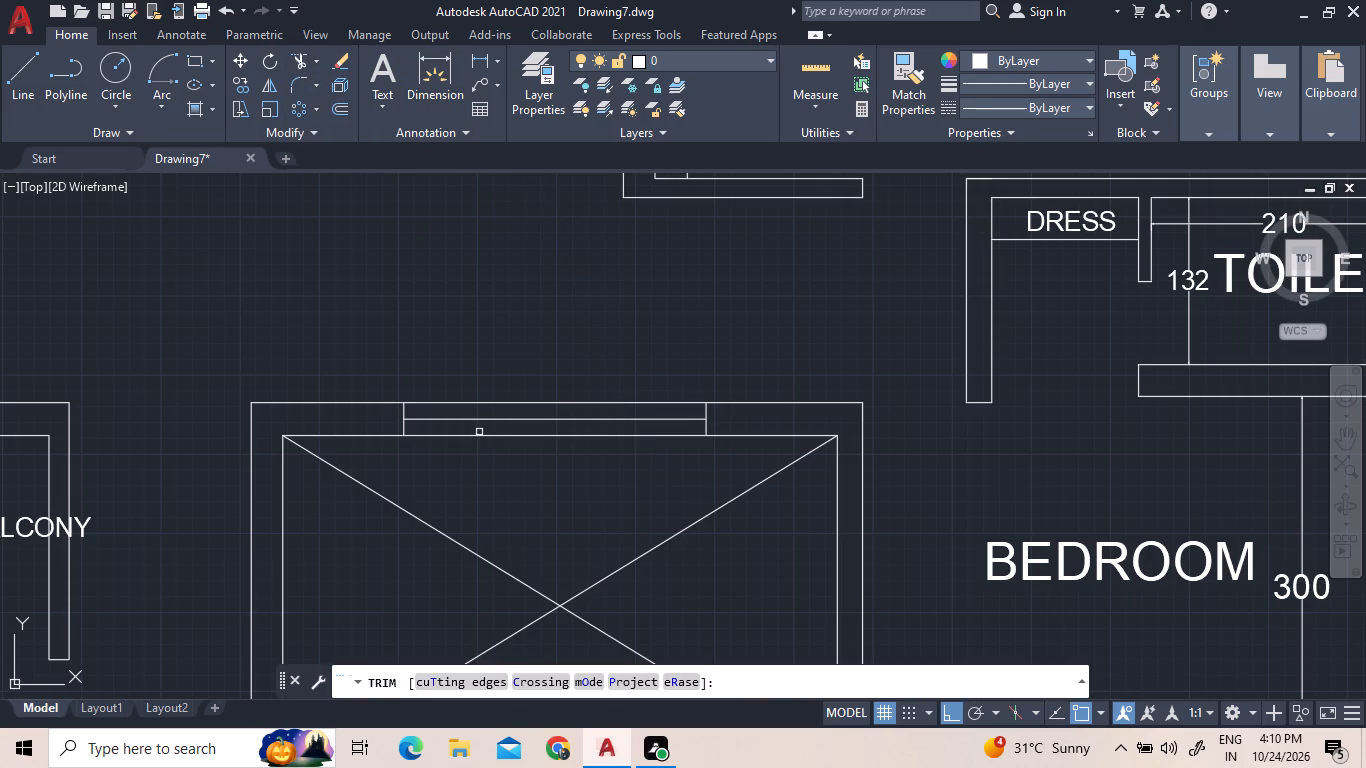
{"action": "left_click", "coordinate": [479, 432]}
{"action": "left_click", "coordinate": [478, 443]}
Trim away the glazing lines and side jambs of the crossed-out room's lower-wall window nearest the bedroom.
{"action": "scroll", "coordinate": [491, 442], "scroll_direction": "down", "scroll_amount": 2}
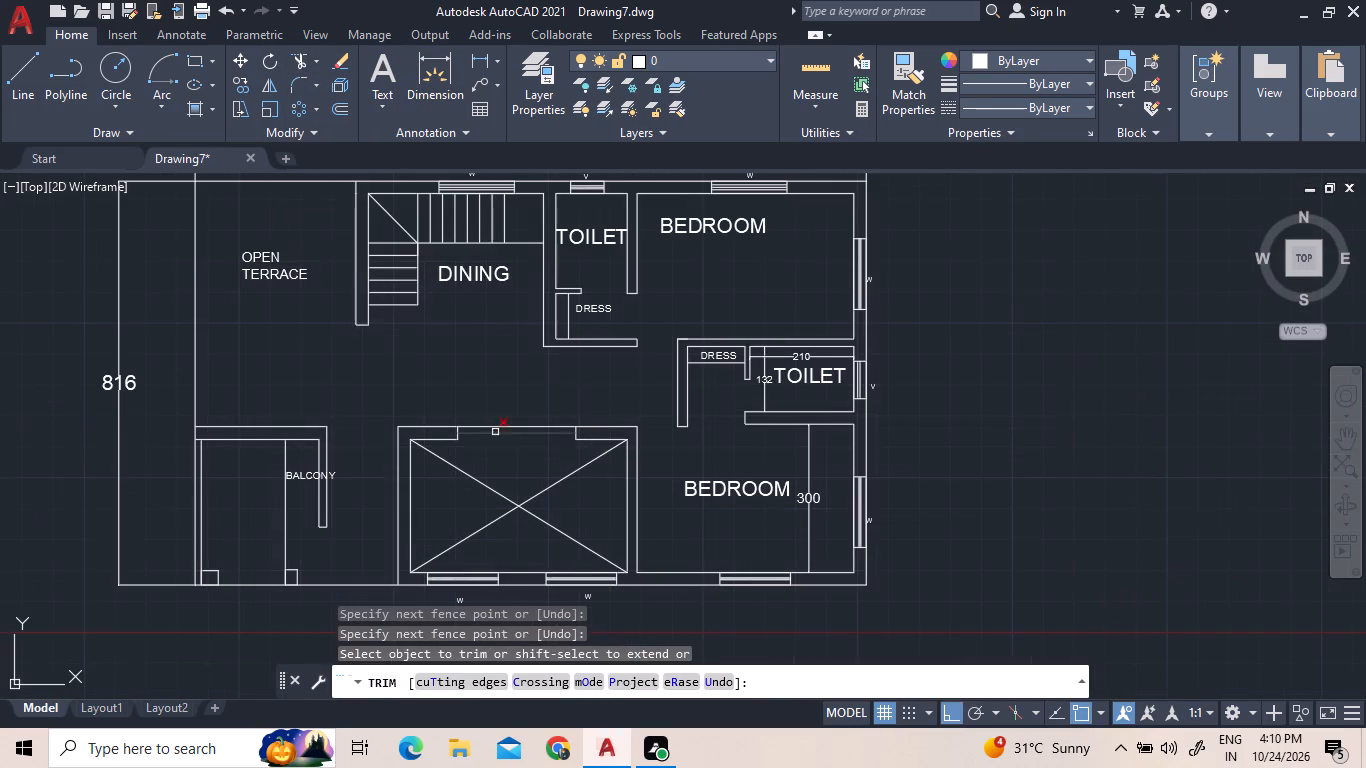
{"action": "middle_click_drag", "start_coordinate": [554, 580], "coordinate": [528, 504]}
{"action": "scroll", "coordinate": [519, 494], "scroll_direction": "up", "scroll_amount": 2}
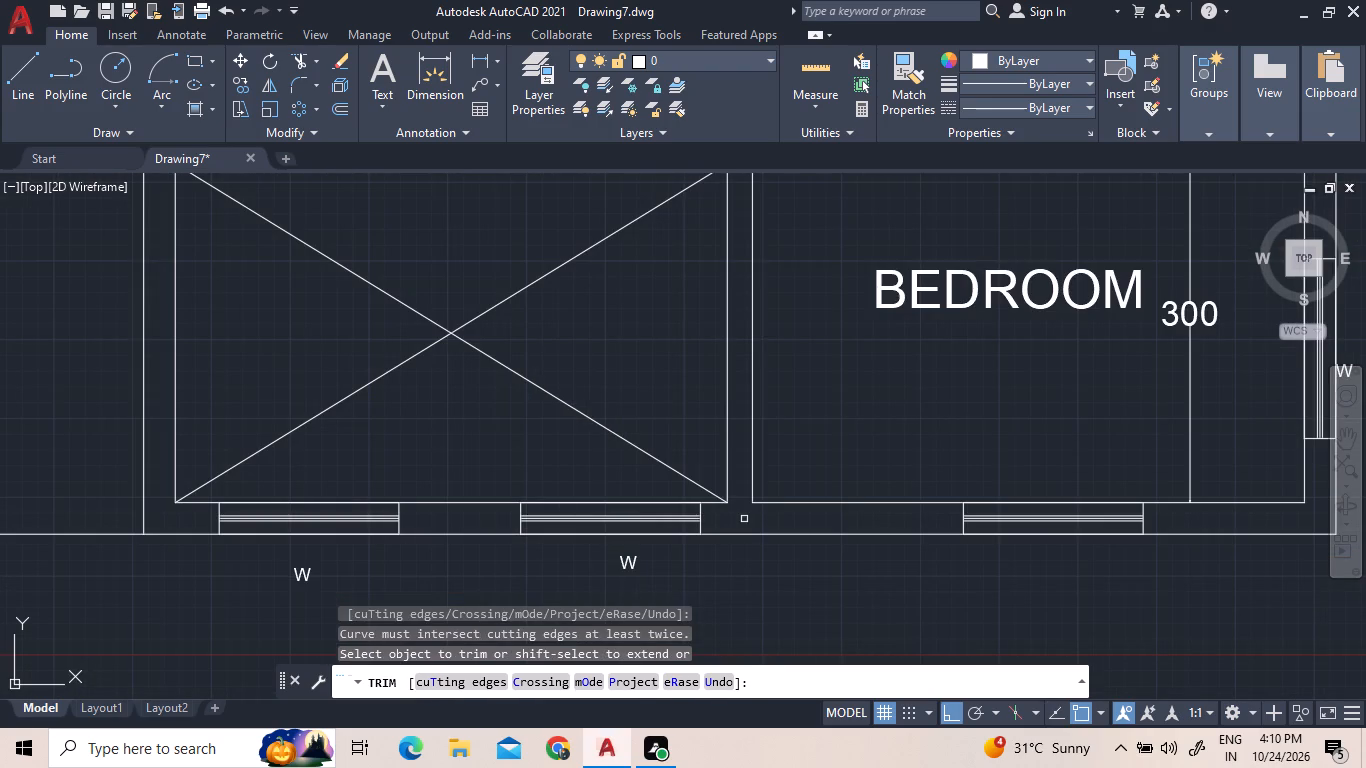
{"action": "left_click", "coordinate": [743, 519]}
{"action": "left_click", "coordinate": [475, 516]}
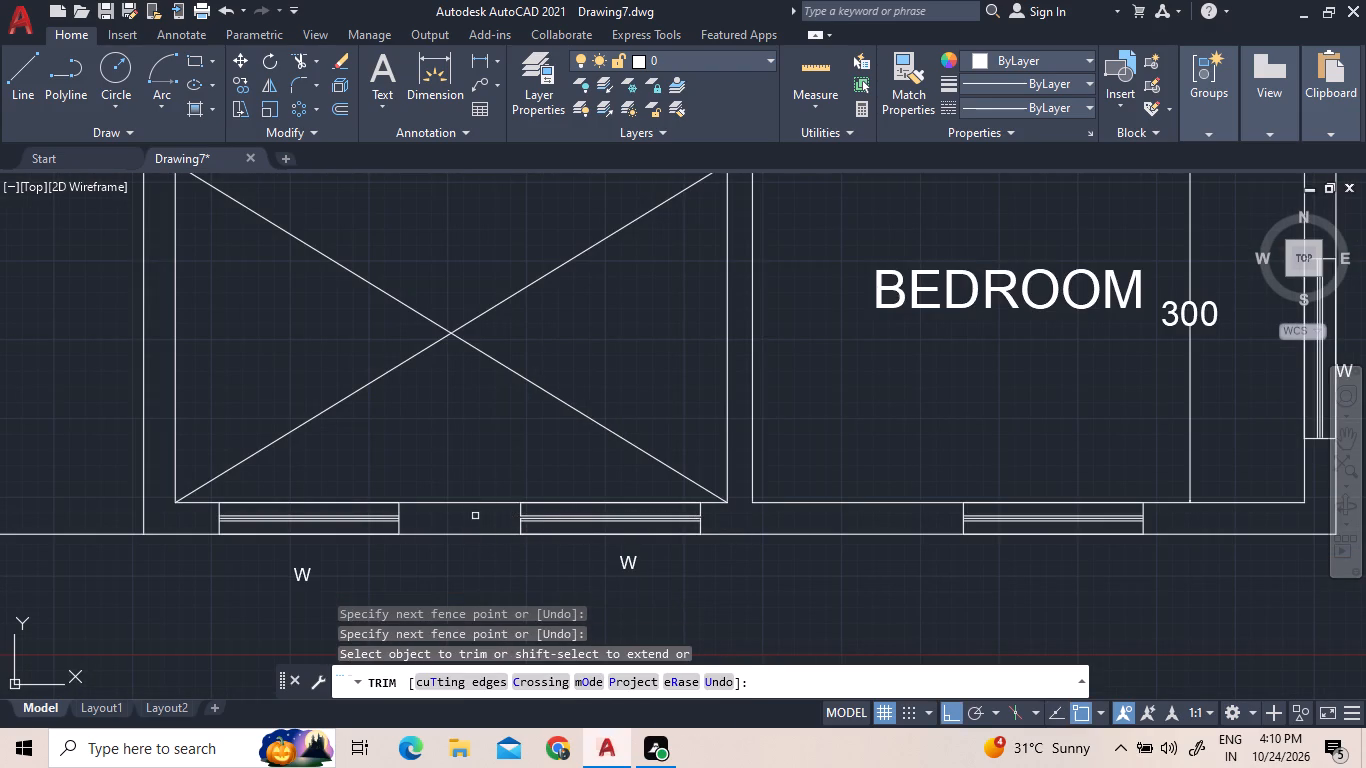
{"action": "left_click", "coordinate": [580, 520]}
{"action": "double_click", "coordinate": [580, 518]}
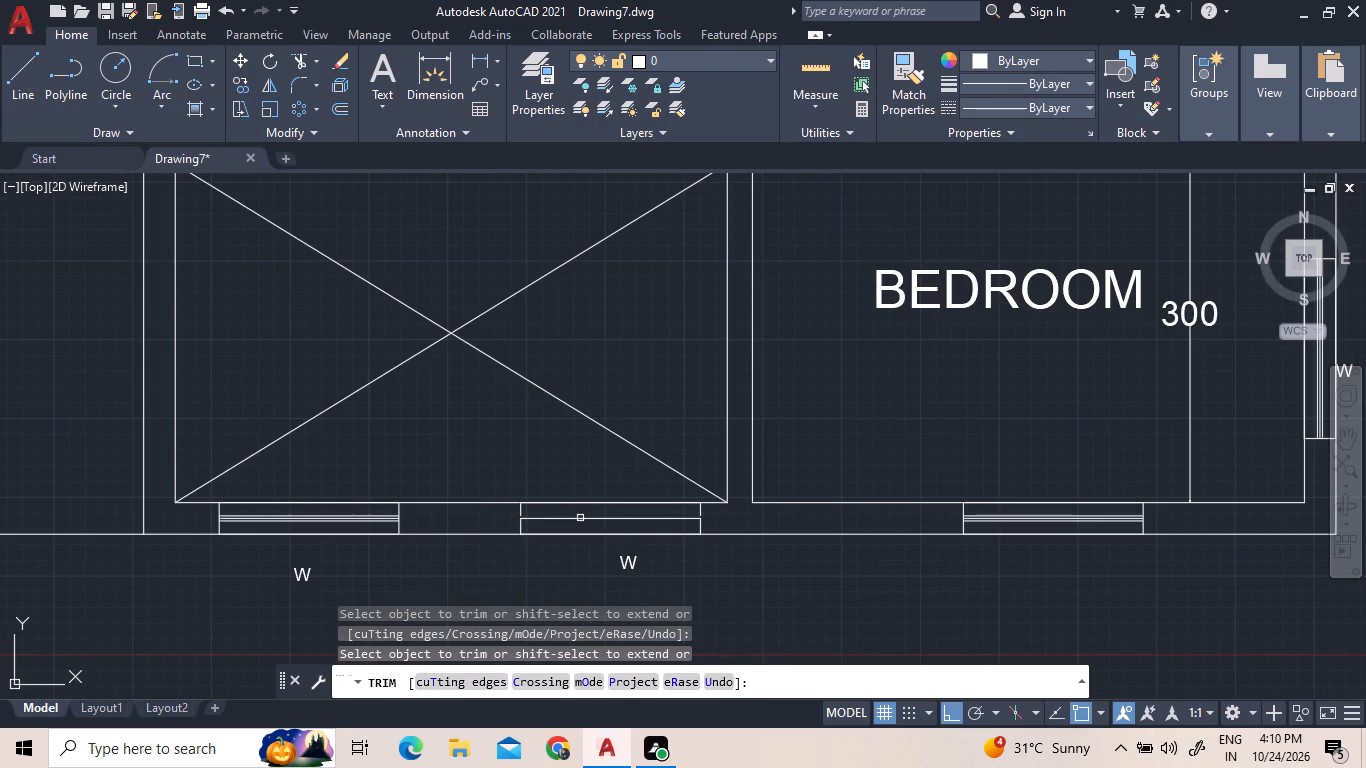
{"action": "left_click", "coordinate": [578, 517]}
{"action": "left_click", "coordinate": [520, 517]}
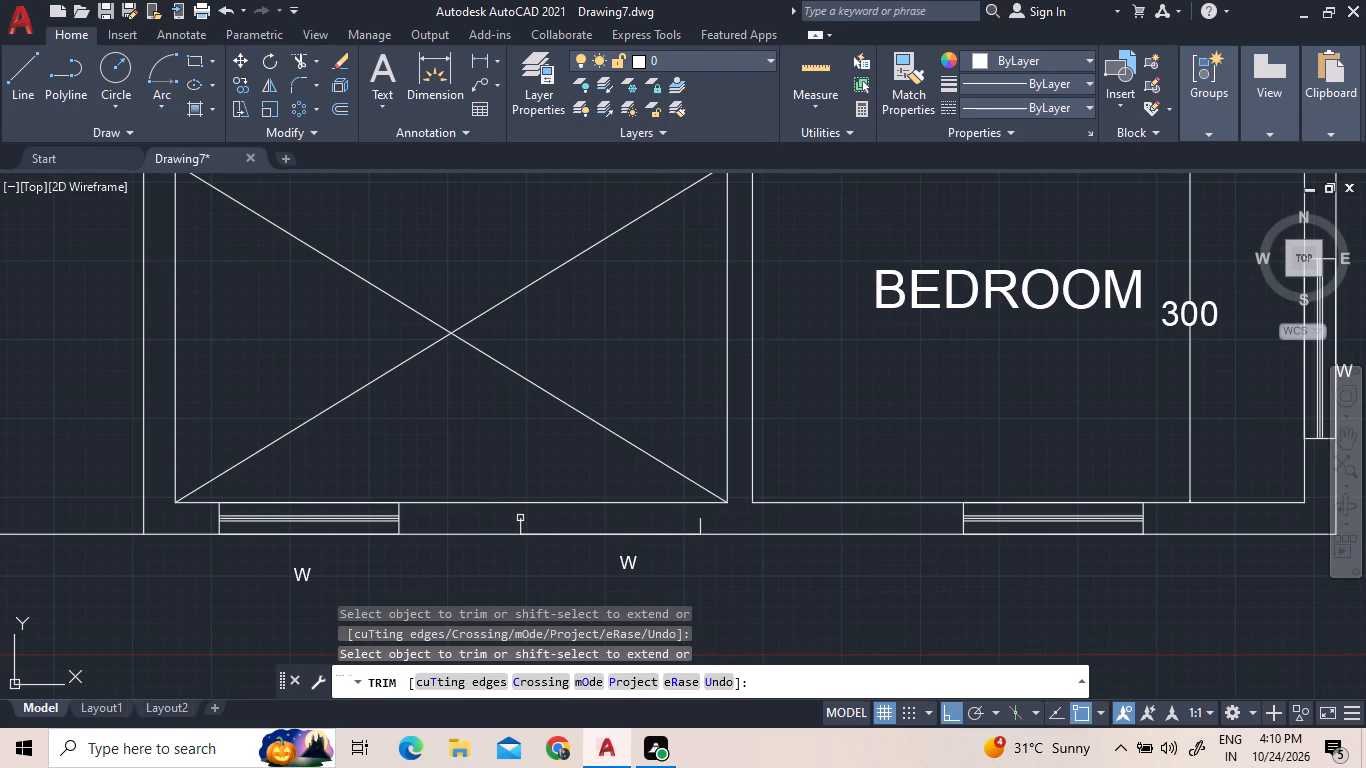
{"action": "left_click", "coordinate": [520, 518]}
{"action": "left_click", "coordinate": [700, 523]}
Trim the outer wall line between the crossed-out room's remaining lower window and the bedroom's lower window.
{"action": "left_click", "coordinate": [661, 538]}
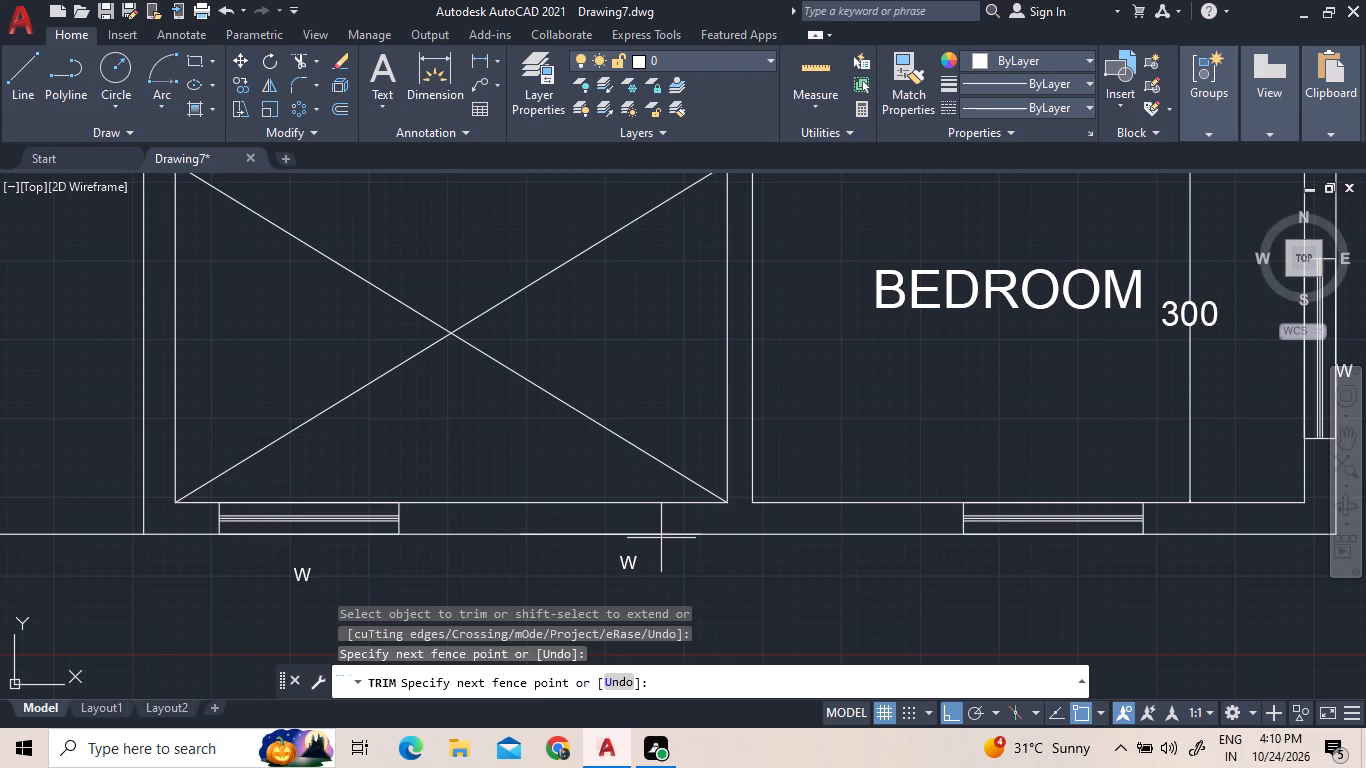
{"action": "left_click", "coordinate": [654, 529]}
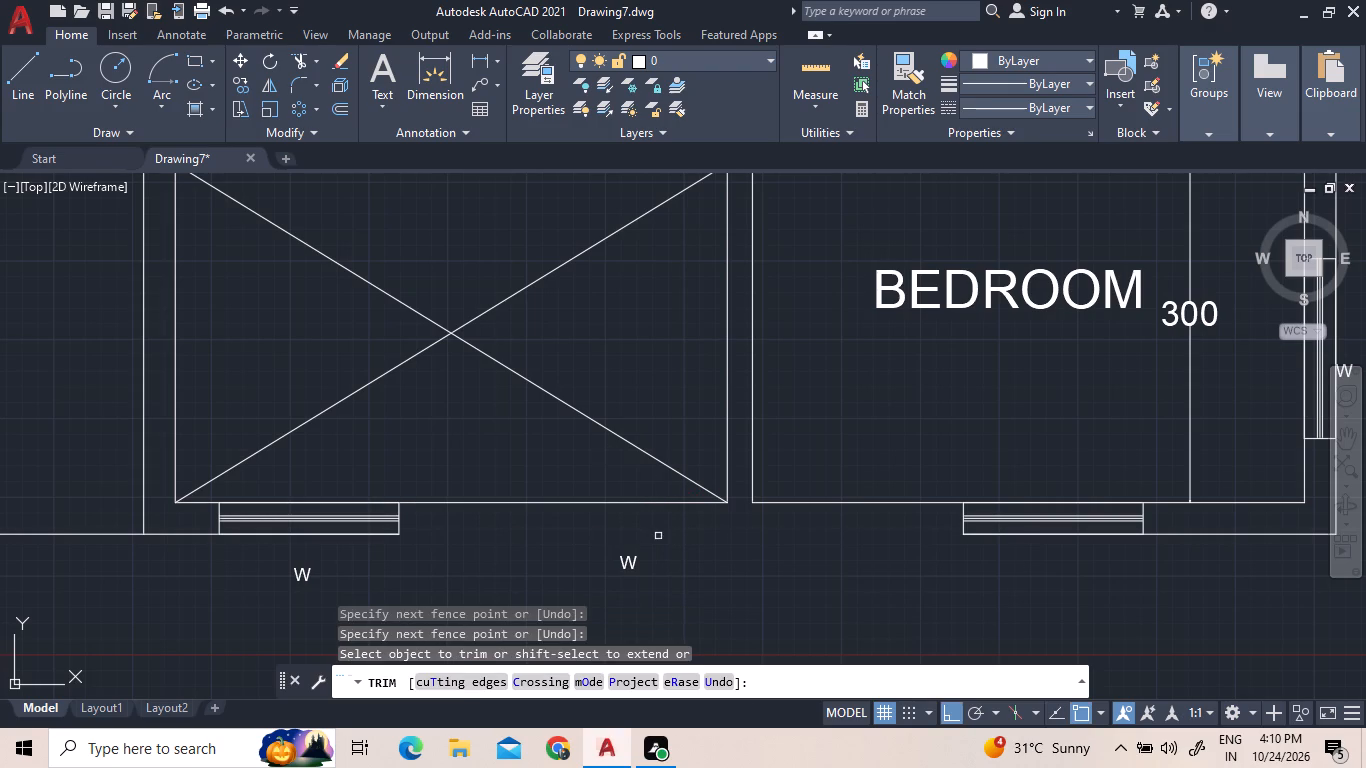
{"action": "right_click", "coordinate": [658, 536]}
{"action": "left_click", "coordinate": [722, 265]}
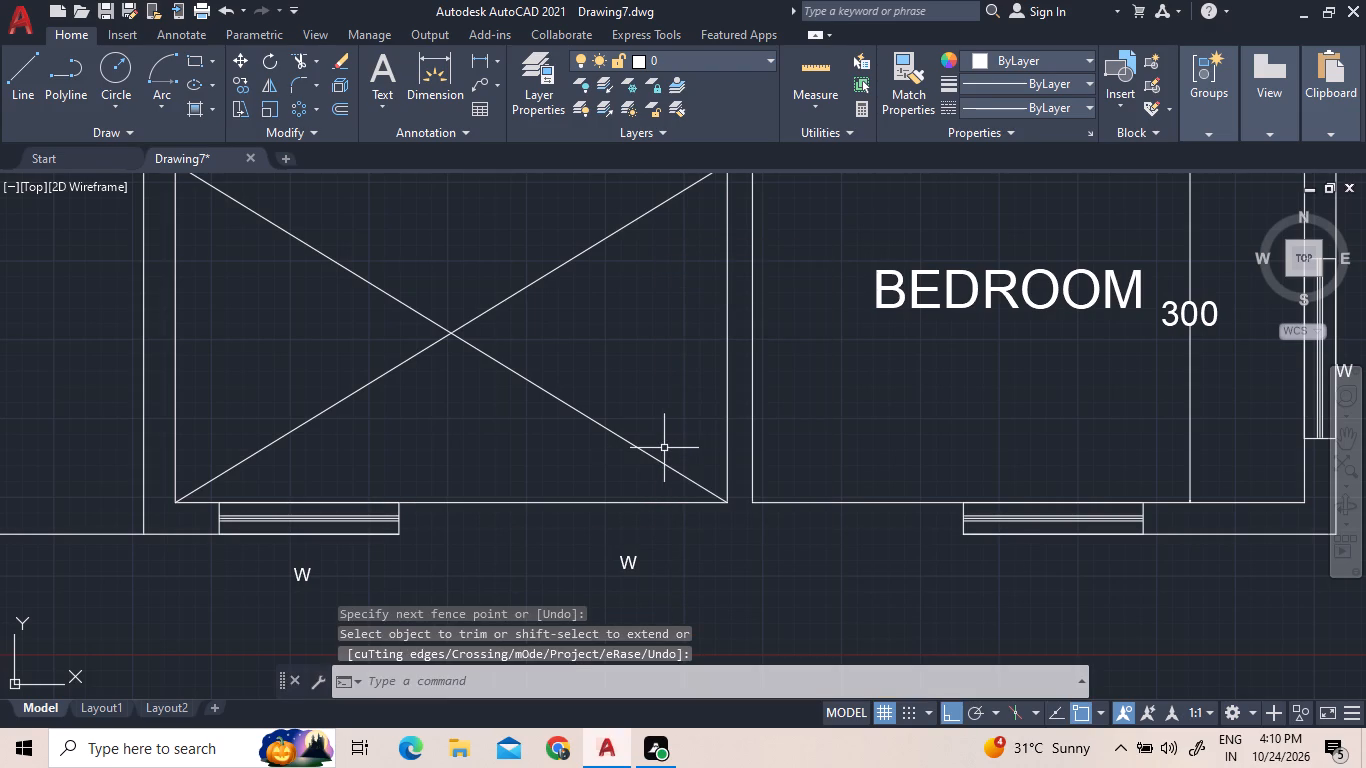
Undo the last group of trims made on the crossed-out room's walls and lower window.
{"action": "key", "text": "u"}
{"action": "key", "text": "Return"}
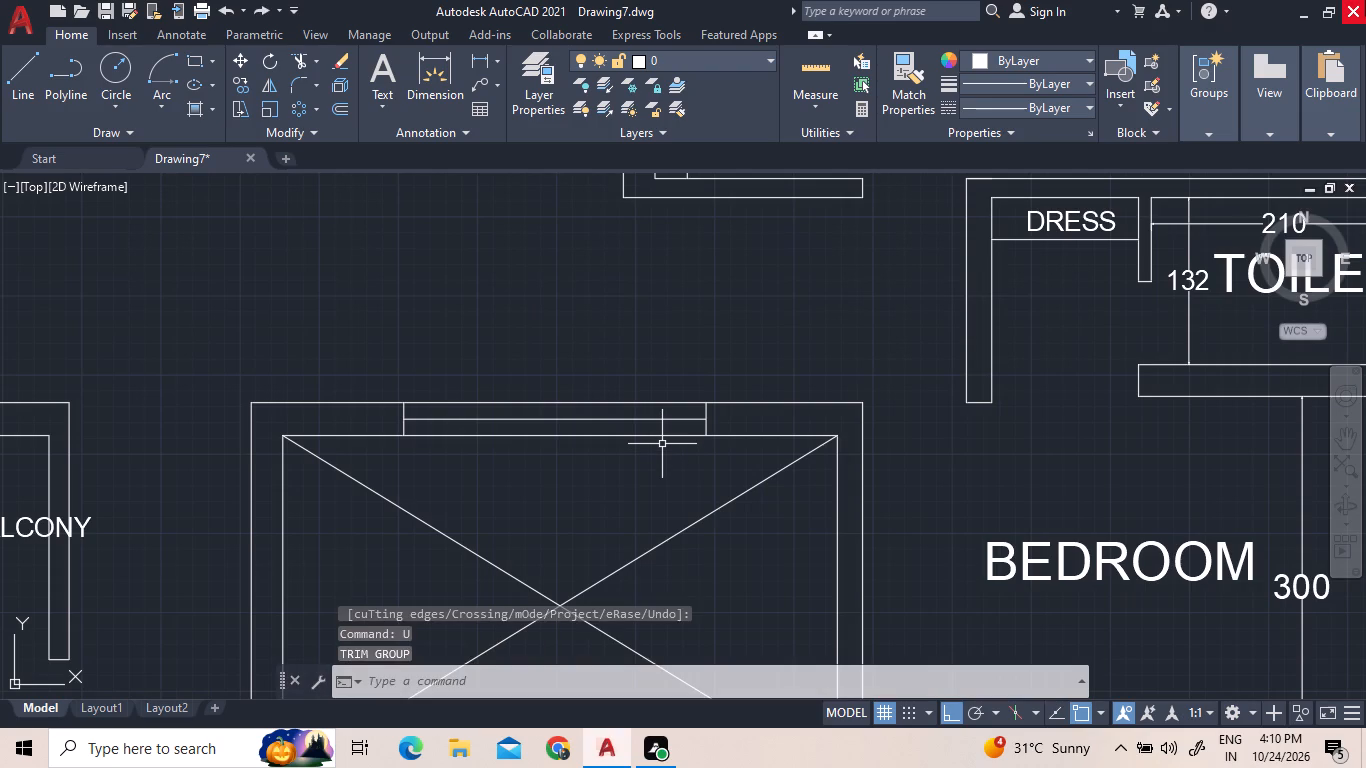
Erase the crossed-out room's lower-wall window nearest the bedroom, including its frame and glazing lines.
{"action": "scroll", "coordinate": [1365, 0], "scroll_direction": "down", "scroll_amount": 3}
{"action": "scroll", "coordinate": [855, 348], "scroll_direction": "down", "scroll_amount": 2}
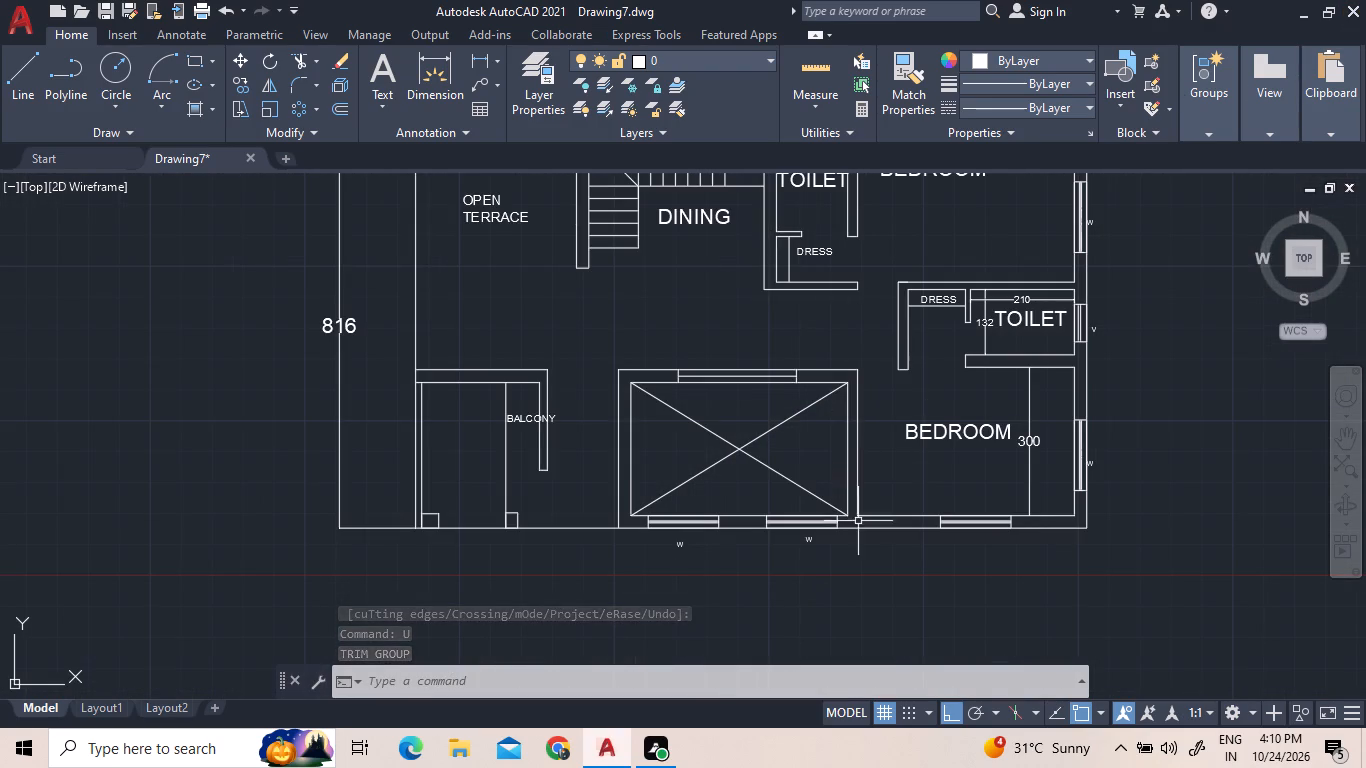
{"action": "scroll", "coordinate": [854, 524], "scroll_direction": "up", "scroll_amount": 4}
{"action": "left_click", "coordinate": [836, 532]}
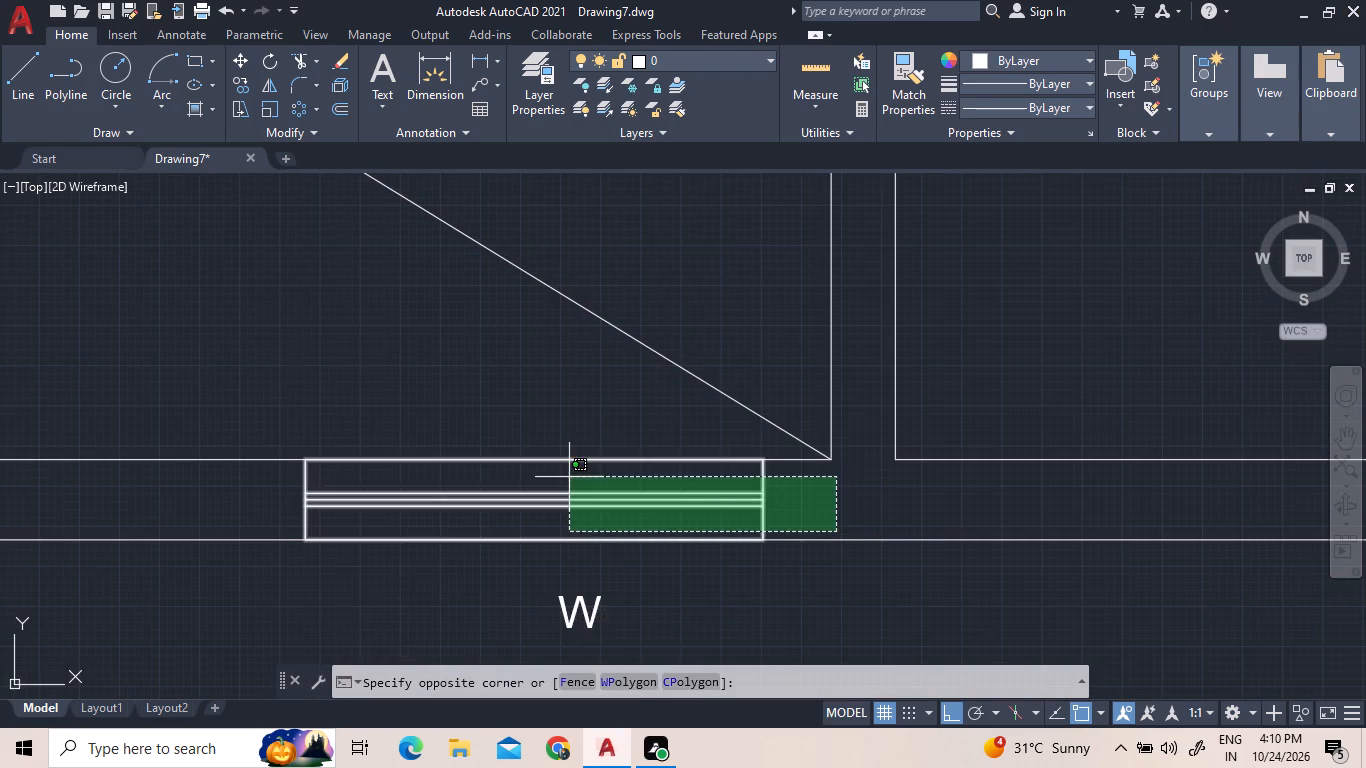
{"action": "left_click", "coordinate": [569, 477]}
{"action": "key", "text": "Delete"}
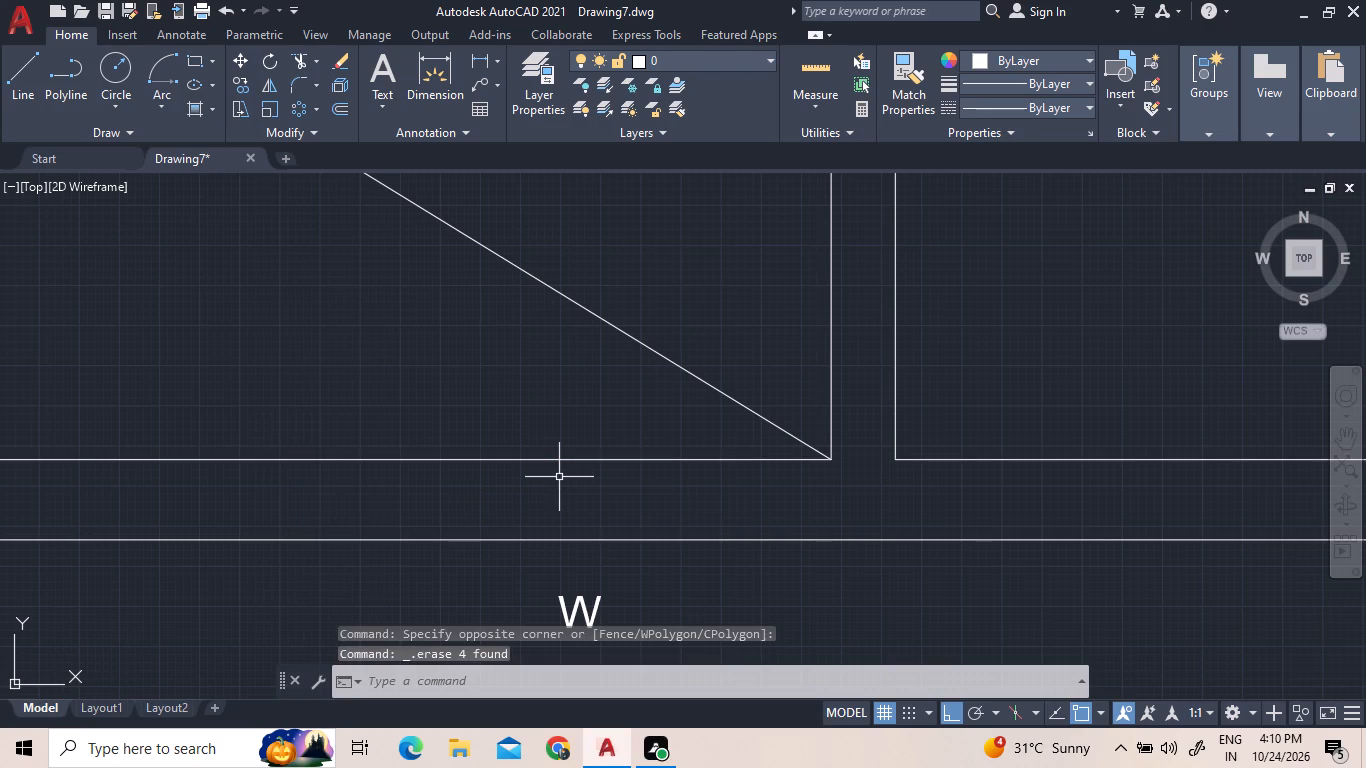
Move the crossed-out room's remaining lower-wall window about 124 units horizontally toward the middle of the wall.
{"action": "scroll", "coordinate": [552, 414], "scroll_direction": "down", "scroll_amount": 2}
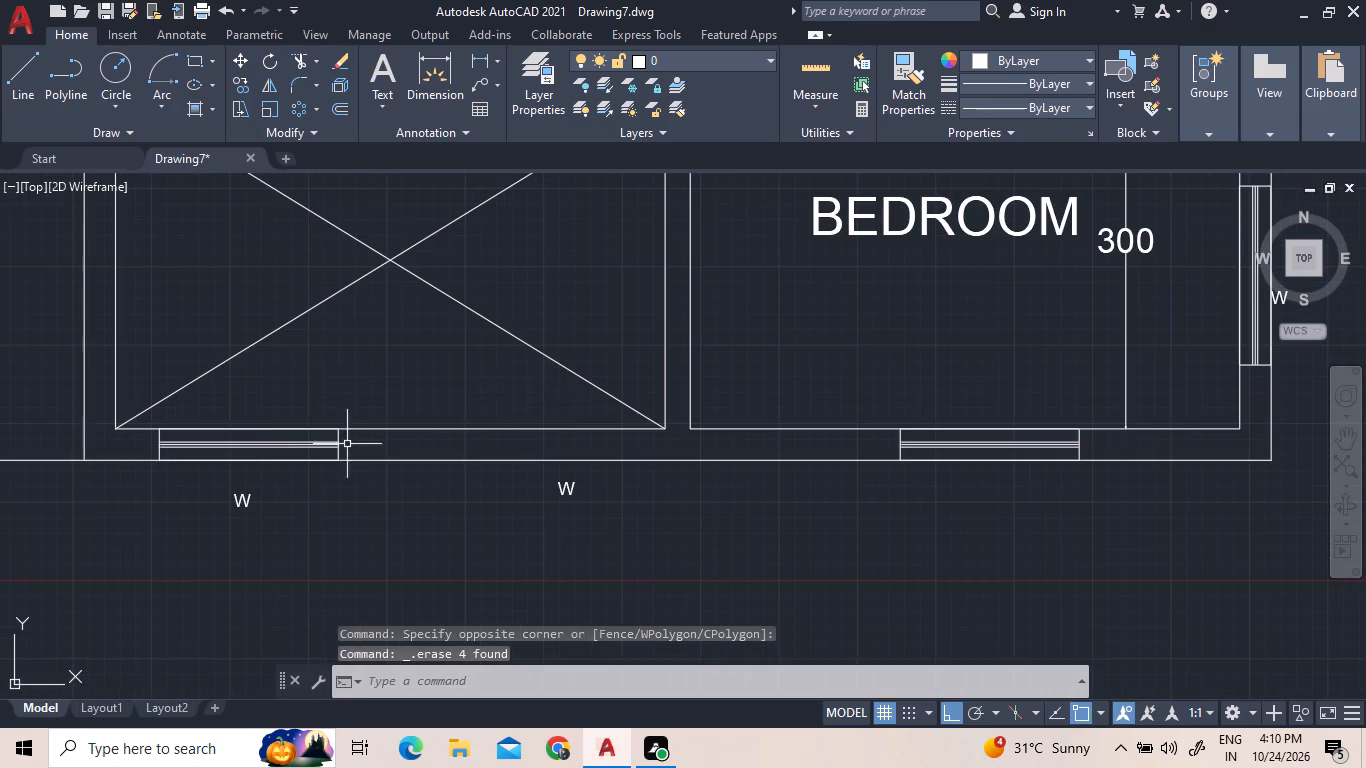
{"action": "scroll", "coordinate": [127, 440], "scroll_direction": "up", "scroll_amount": 2}
{"action": "left_click", "coordinate": [697, 482]}
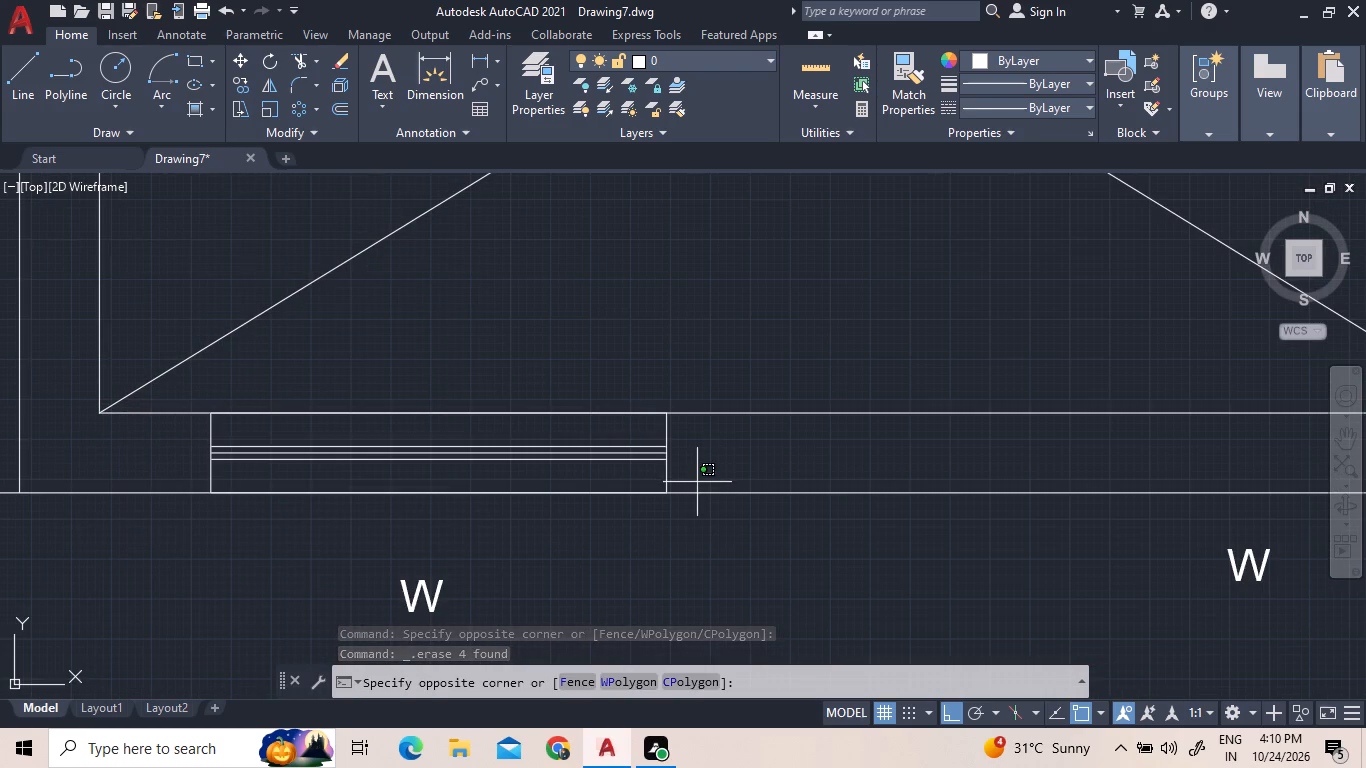
{"action": "left_click", "coordinate": [529, 436]}
{"action": "right_click", "coordinate": [529, 436]}
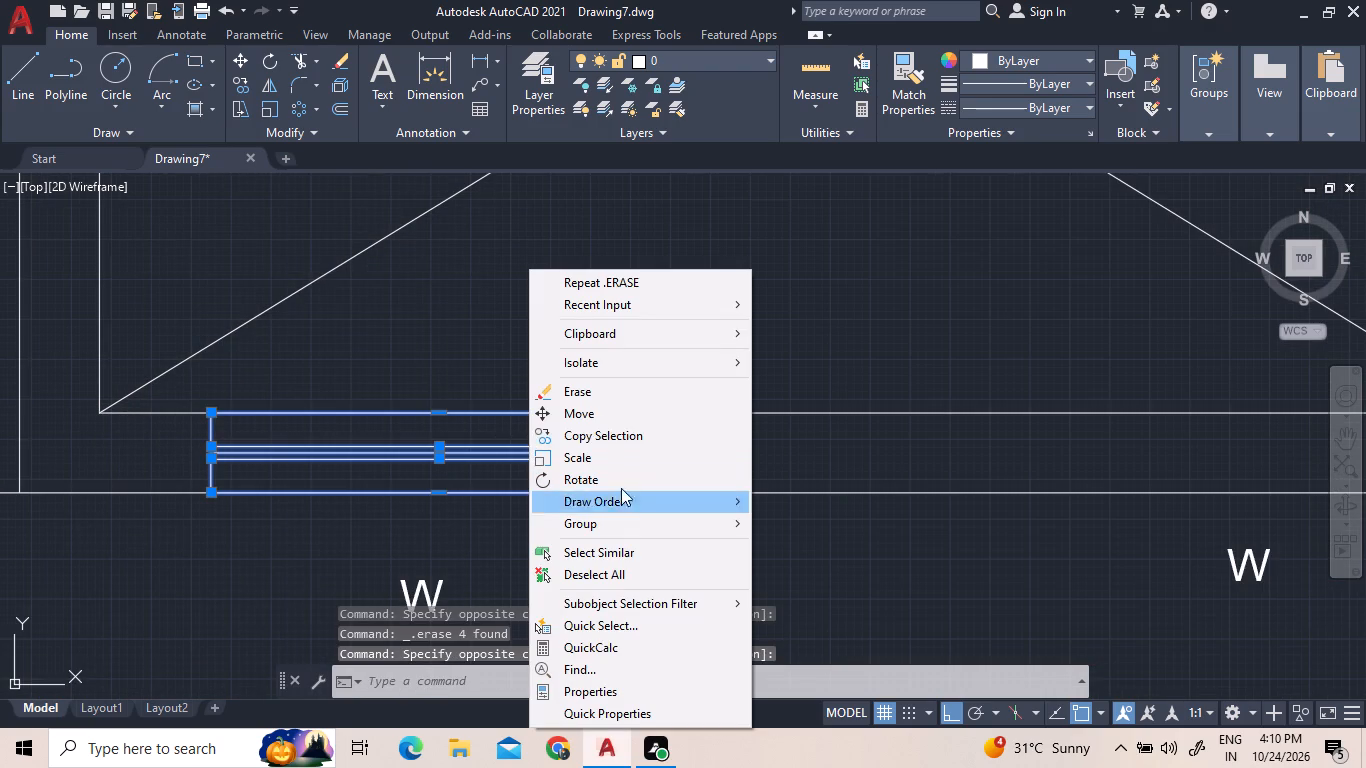
{"action": "left_click", "coordinate": [590, 418]}
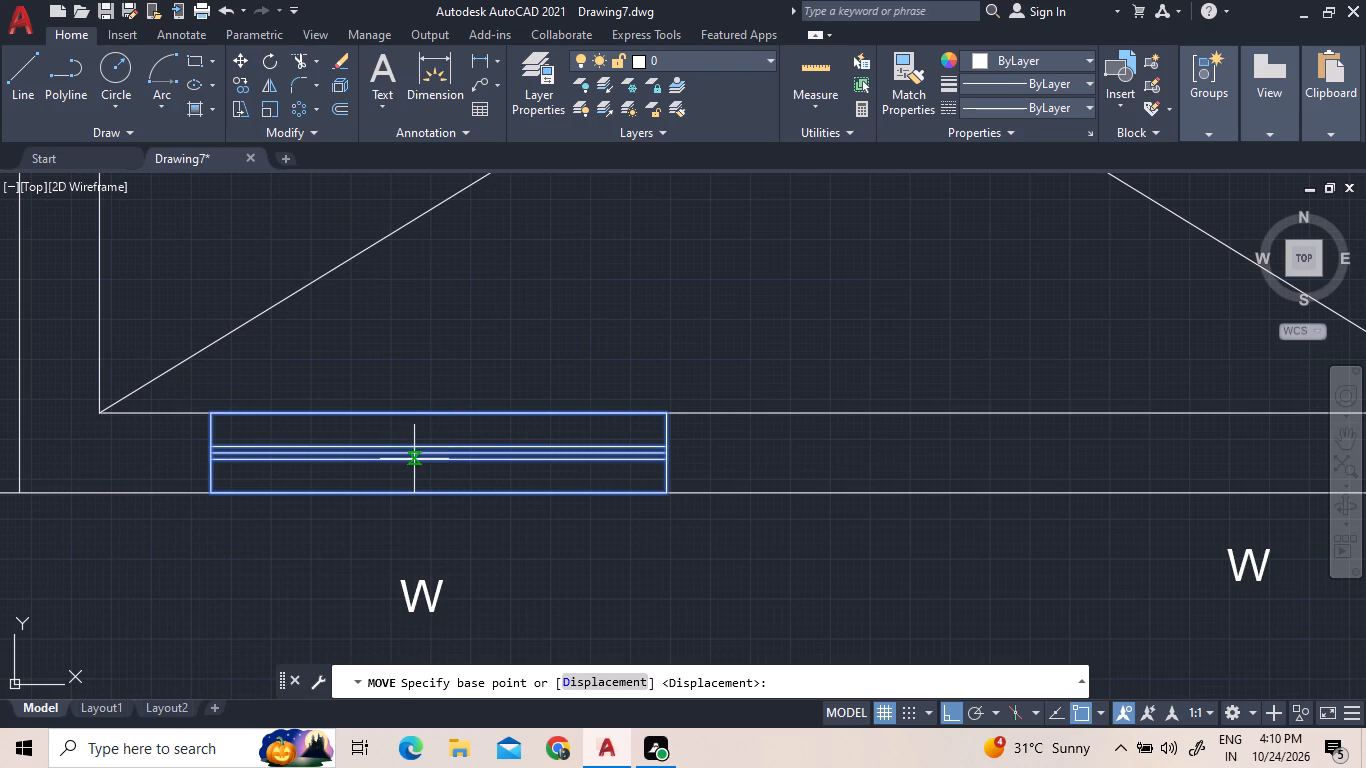
{"action": "left_click", "coordinate": [435, 447]}
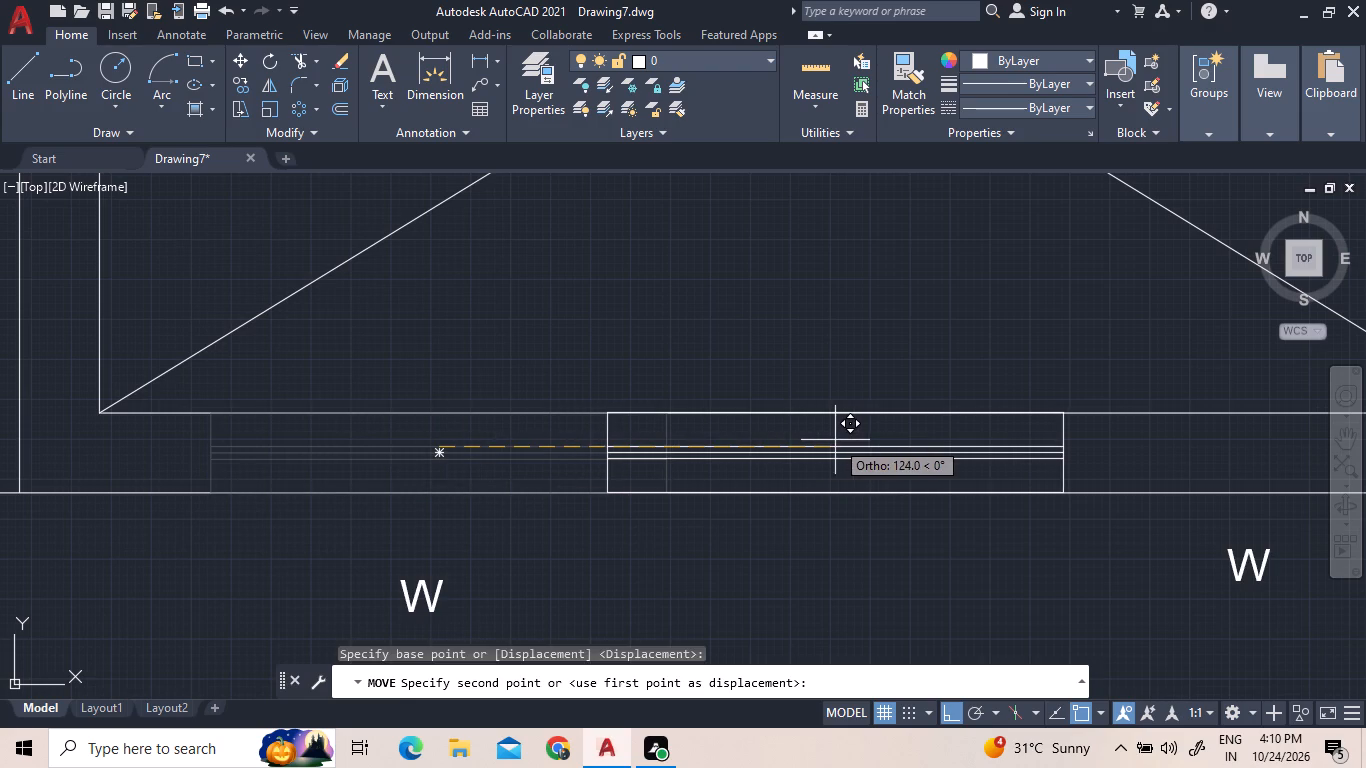
{"action": "left_click", "coordinate": [836, 440]}
Move the W label nearest the bedroom horizontally so it sits below the crossed-out room's relocated window.
{"action": "scroll", "coordinate": [840, 461], "scroll_direction": "down", "scroll_amount": 1}
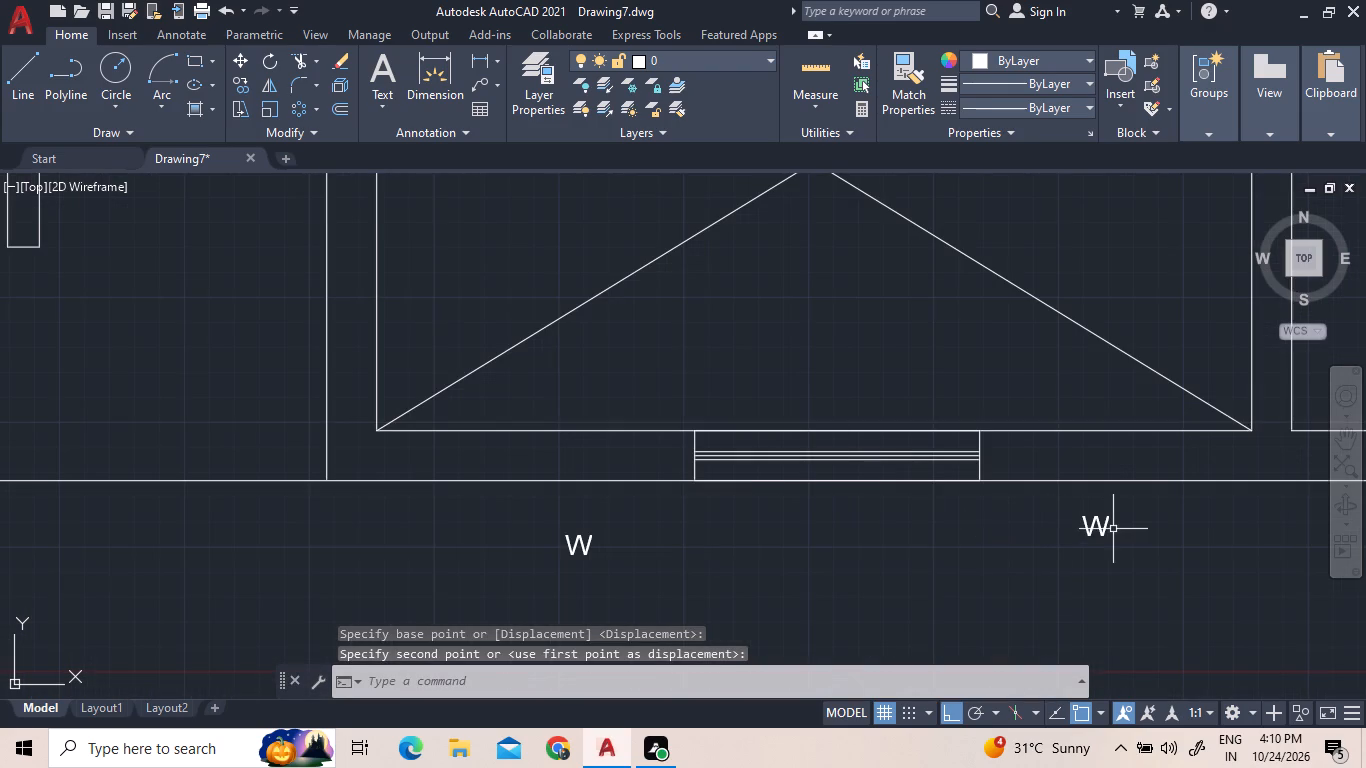
{"action": "left_click", "coordinate": [1101, 531]}
{"action": "right_click", "coordinate": [1087, 523]}
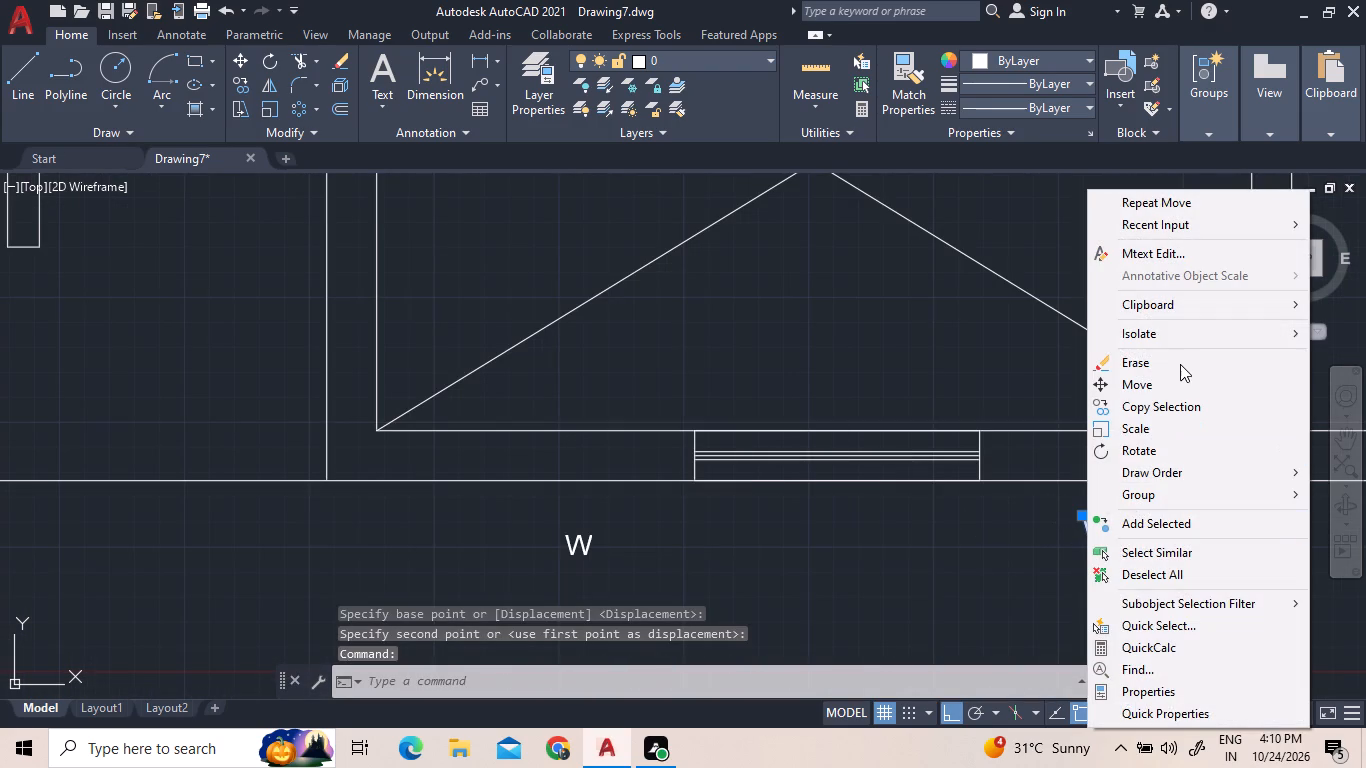
{"action": "left_click", "coordinate": [1182, 382]}
{"action": "left_click", "coordinate": [1107, 552]}
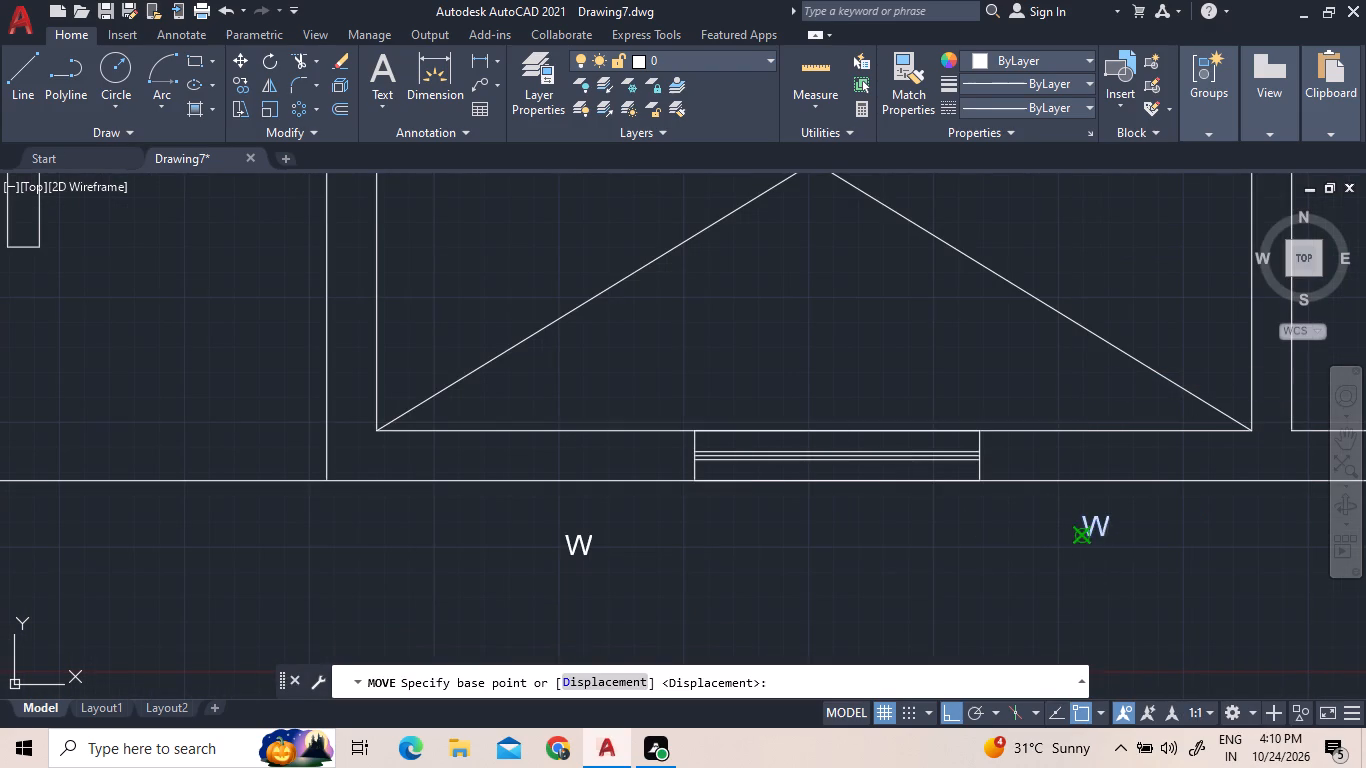
{"action": "left_click", "coordinate": [840, 495]}
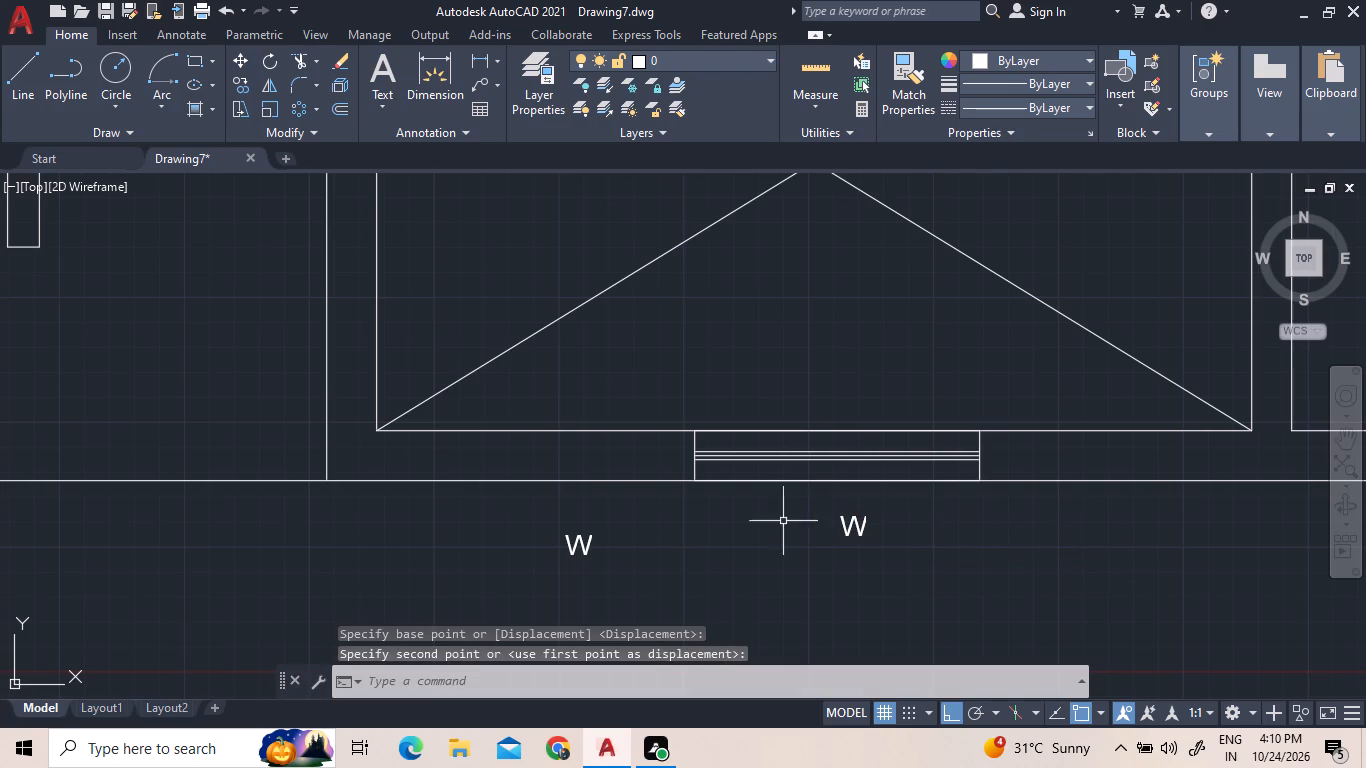
Erase the leftover W label below the crossed-out room's lower wall.
{"action": "left_click", "coordinate": [579, 545]}
{"action": "key", "text": "Delete"}
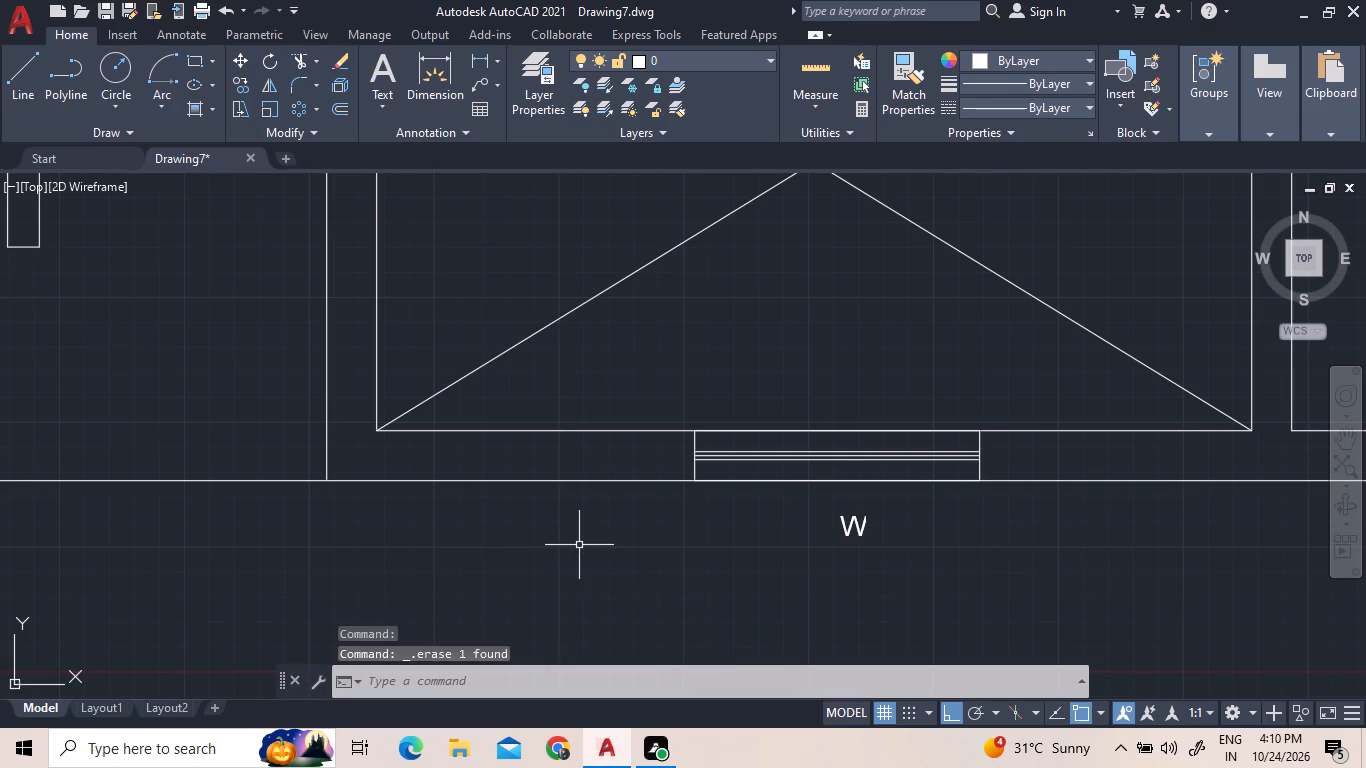
Trim the inner wall line across the opening in the crossed-out room's upper wall and end the Trim command.
{"action": "scroll", "coordinate": [969, 348], "scroll_direction": "down", "scroll_amount": 3}
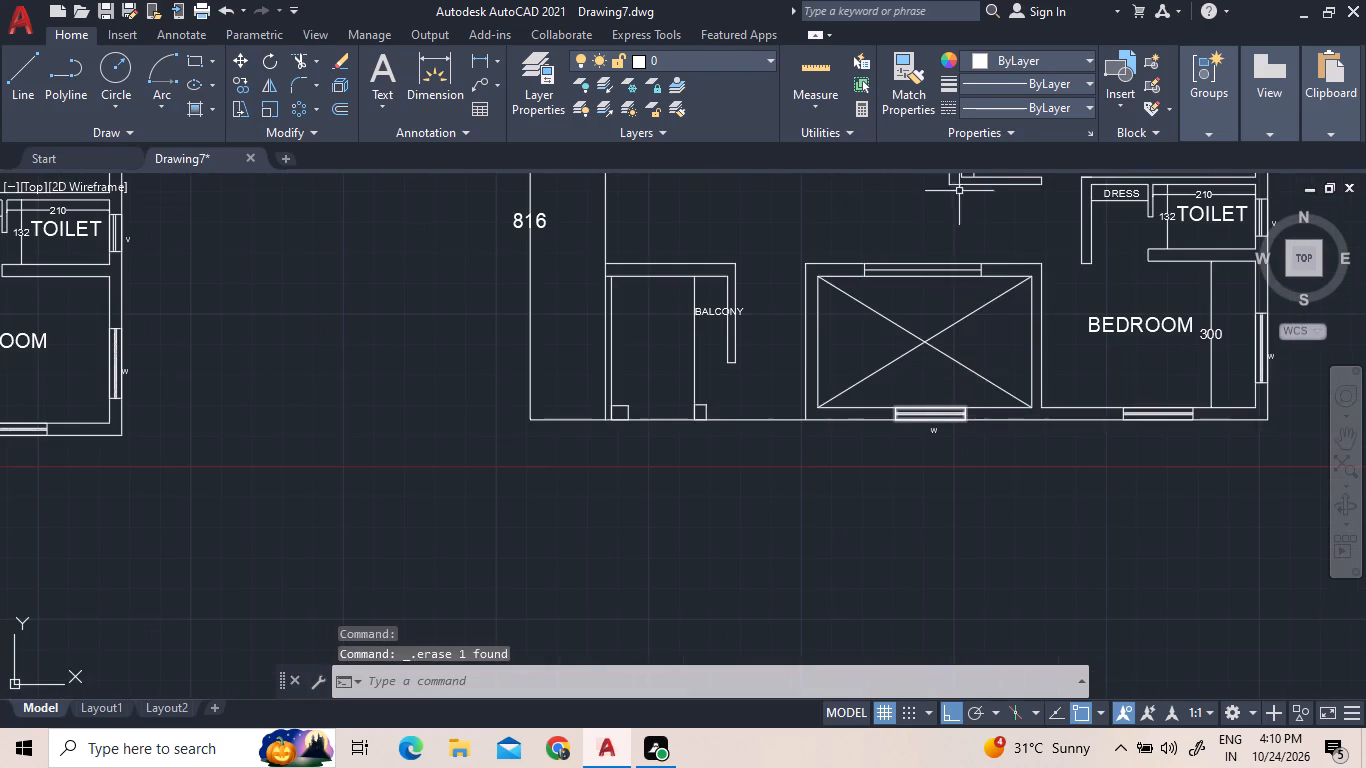
{"action": "scroll", "coordinate": [971, 324], "scroll_direction": "down", "scroll_amount": 1}
{"action": "middle_click_drag", "start_coordinate": [980, 243], "coordinate": [929, 354]}
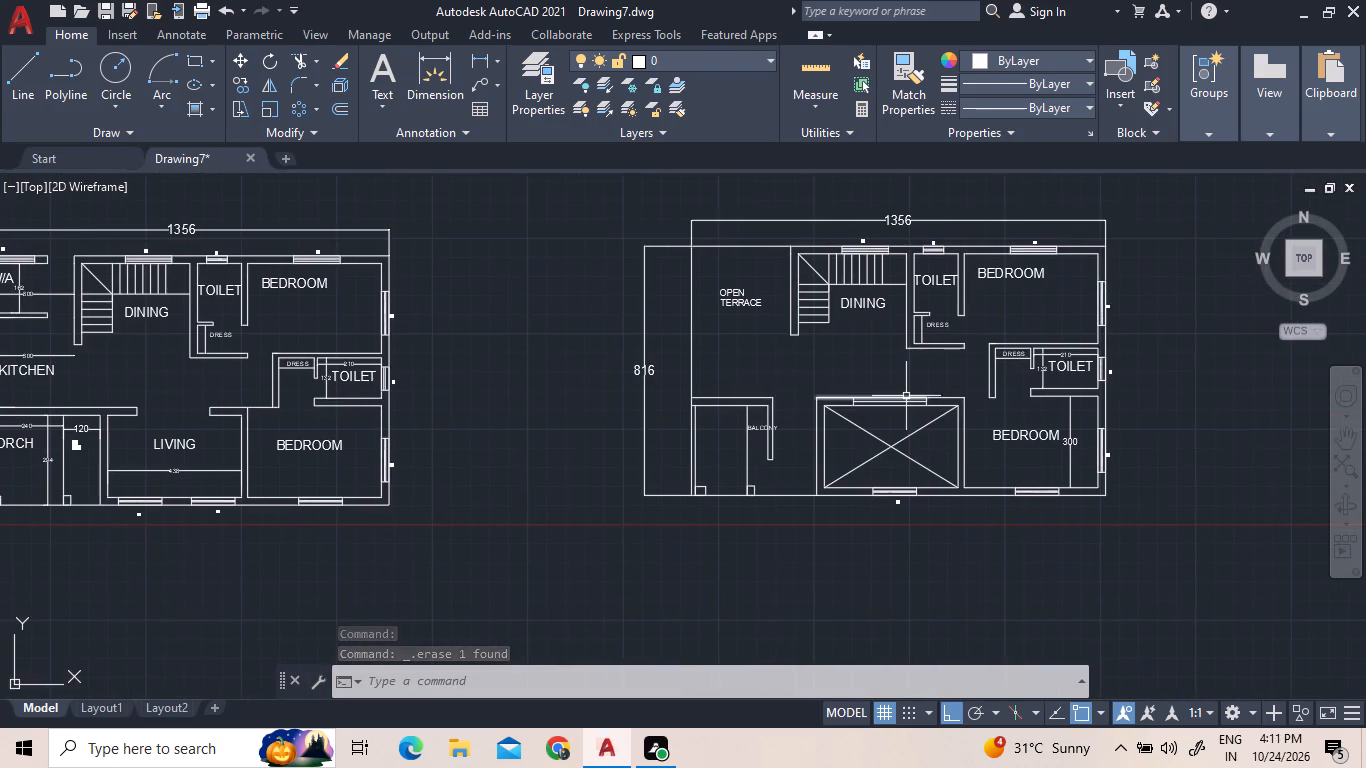
{"action": "scroll", "coordinate": [906, 396], "scroll_direction": "up", "scroll_amount": 3}
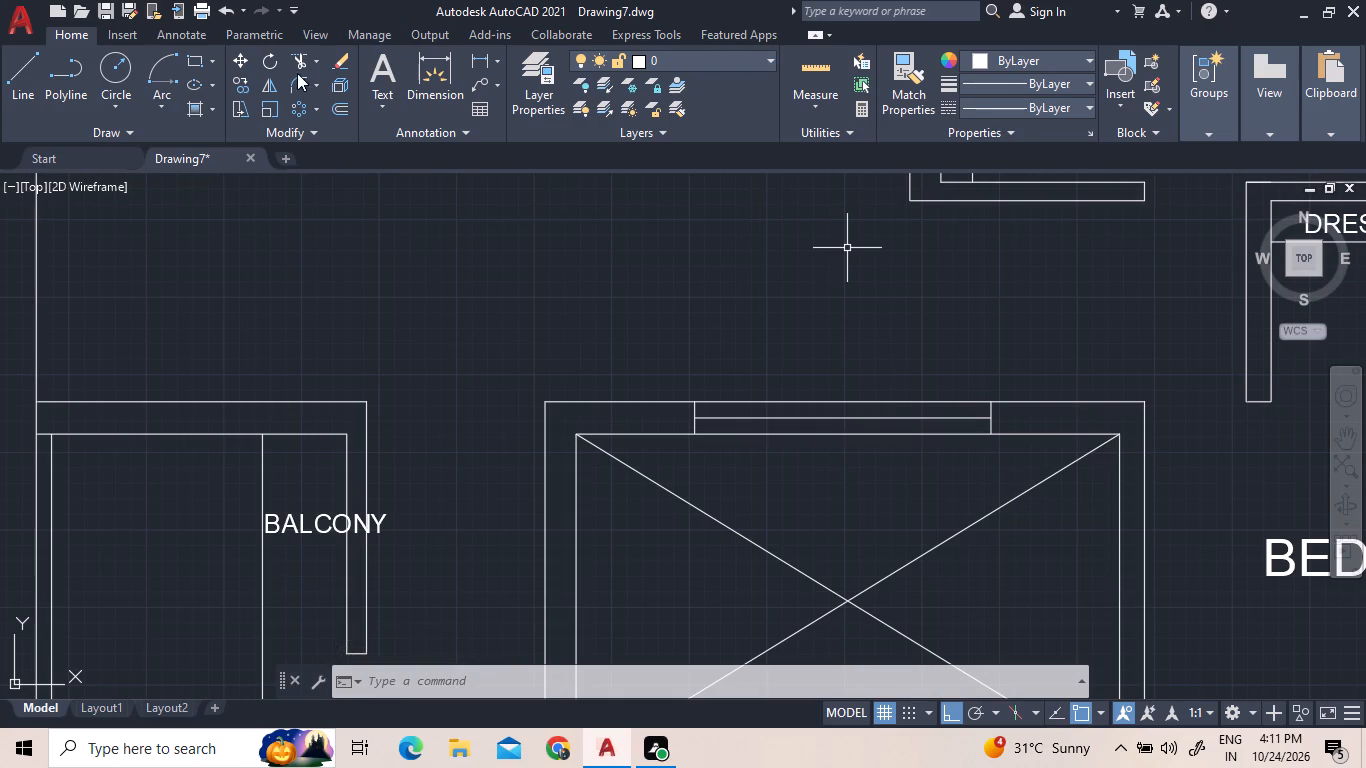
{"action": "left_click", "coordinate": [306, 55]}
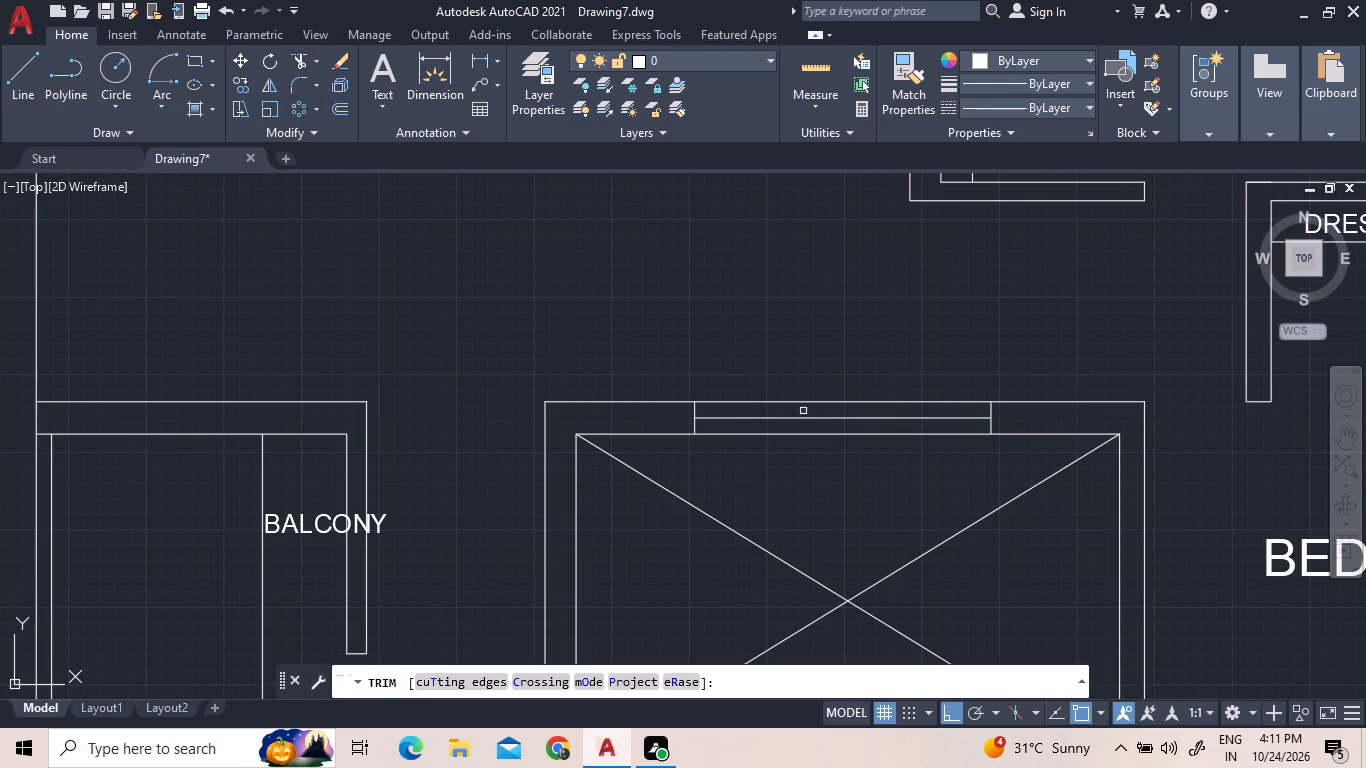
{"action": "left_click", "coordinate": [795, 436]}
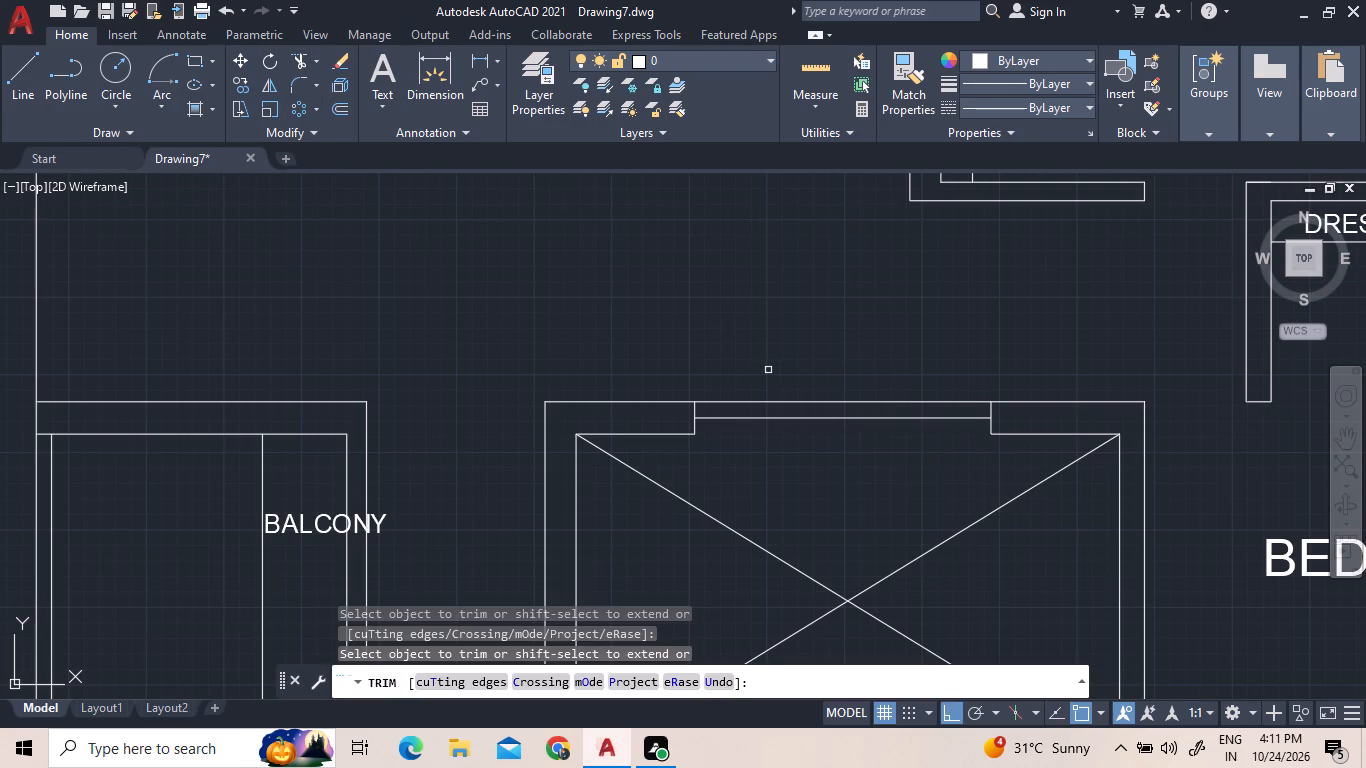
{"action": "scroll", "coordinate": [768, 370], "scroll_direction": "down", "scroll_amount": 2}
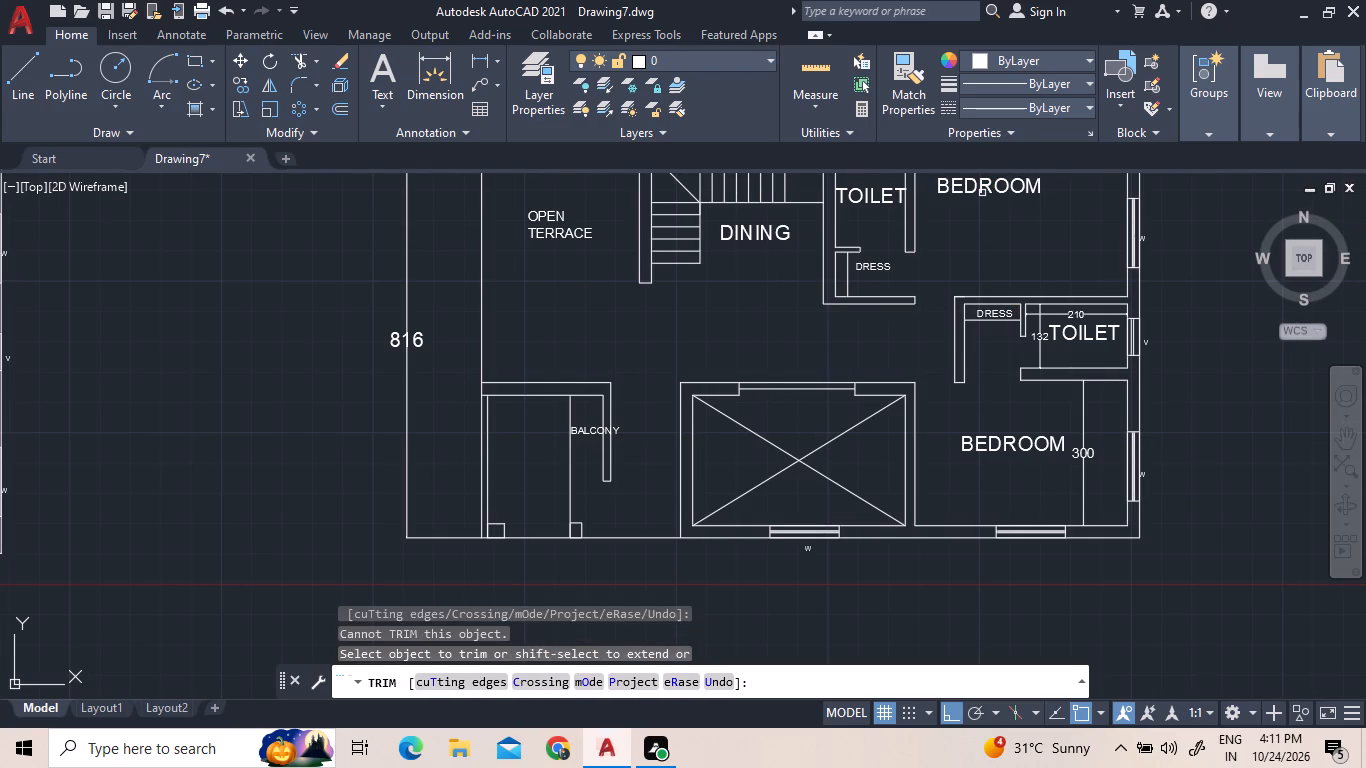
{"action": "scroll", "coordinate": [737, 396], "scroll_direction": "down", "scroll_amount": 2}
{"action": "scroll", "coordinate": [258, 323], "scroll_direction": "up", "scroll_amount": 2}
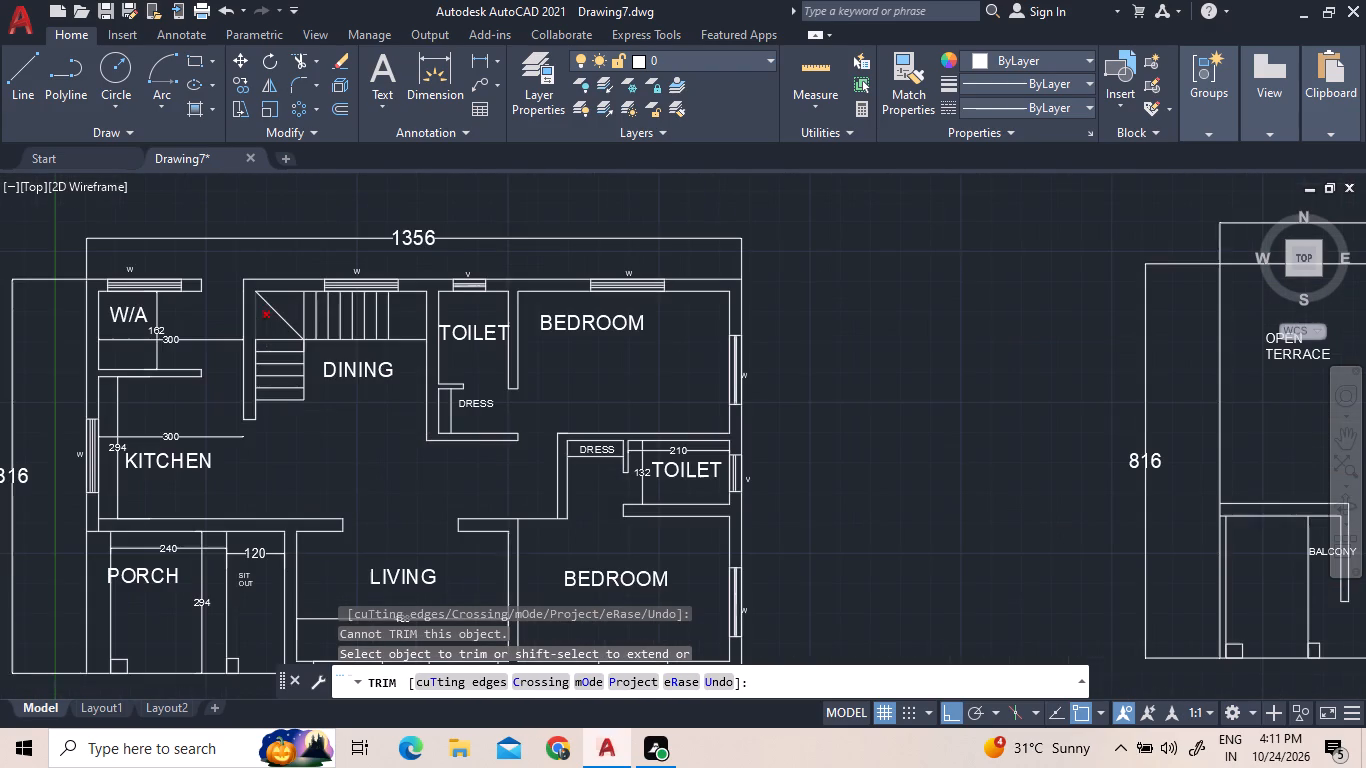
{"action": "right_click", "coordinate": [228, 248]}
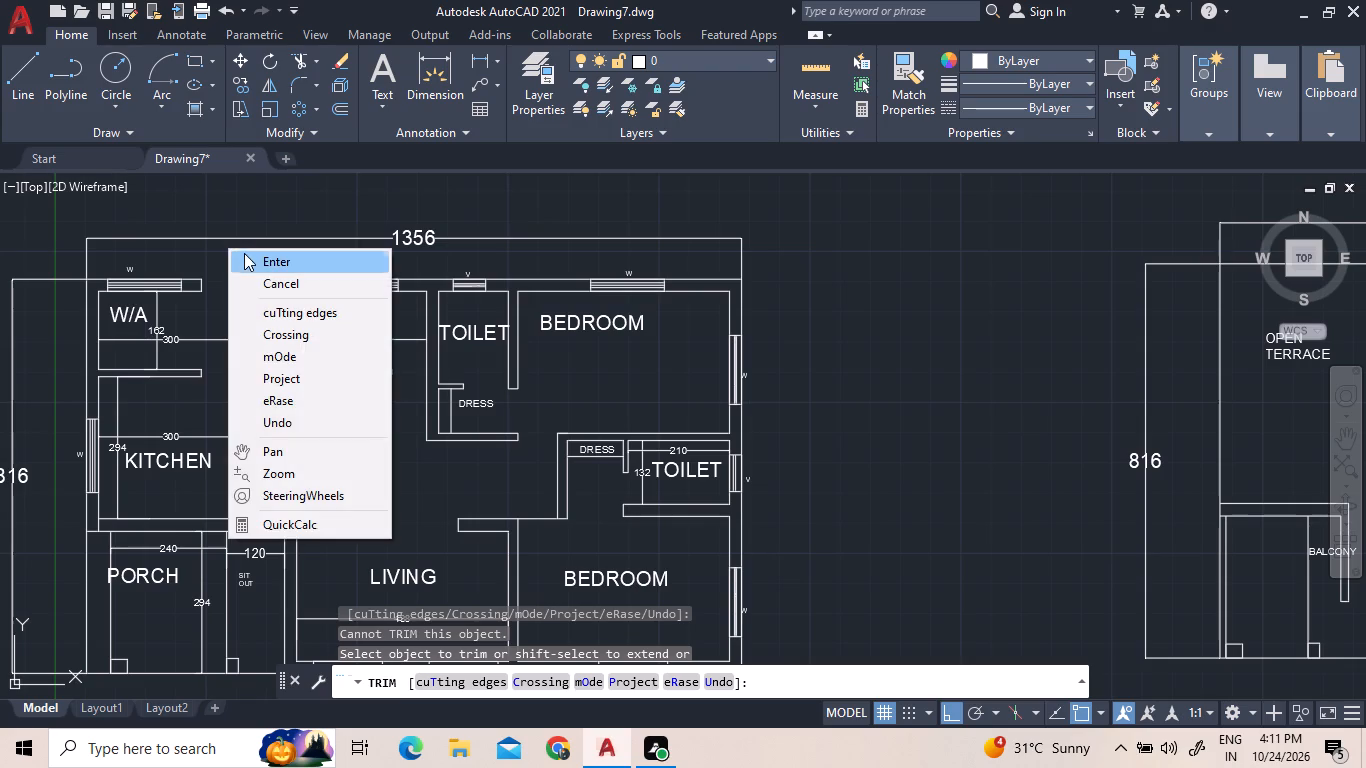
{"action": "left_click", "coordinate": [245, 258]}
In the original plan, copy the W label above the W/A window into the door gap beside the staircase wall, with Ortho off.
{"action": "scroll", "coordinate": [119, 261], "scroll_direction": "up", "scroll_amount": 3}
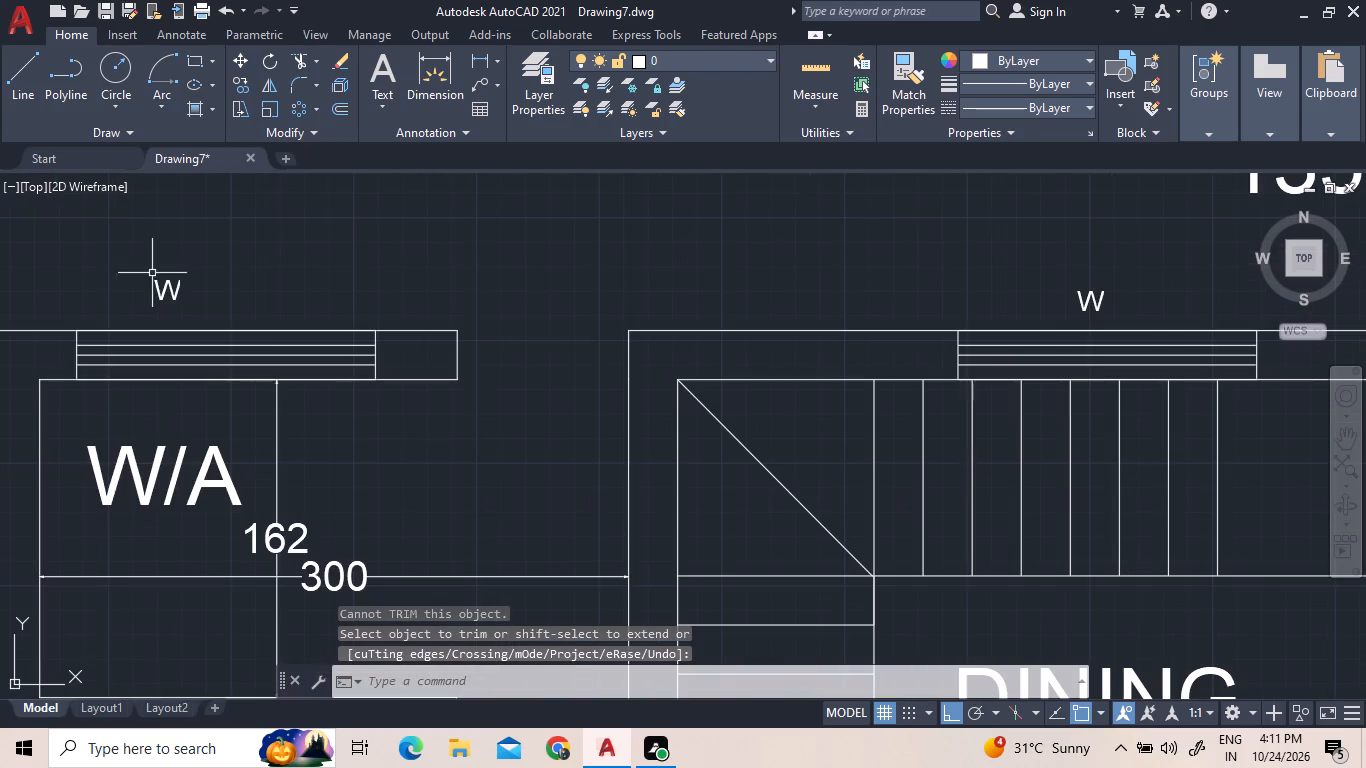
{"action": "left_click", "coordinate": [161, 286]}
{"action": "right_click", "coordinate": [163, 284]}
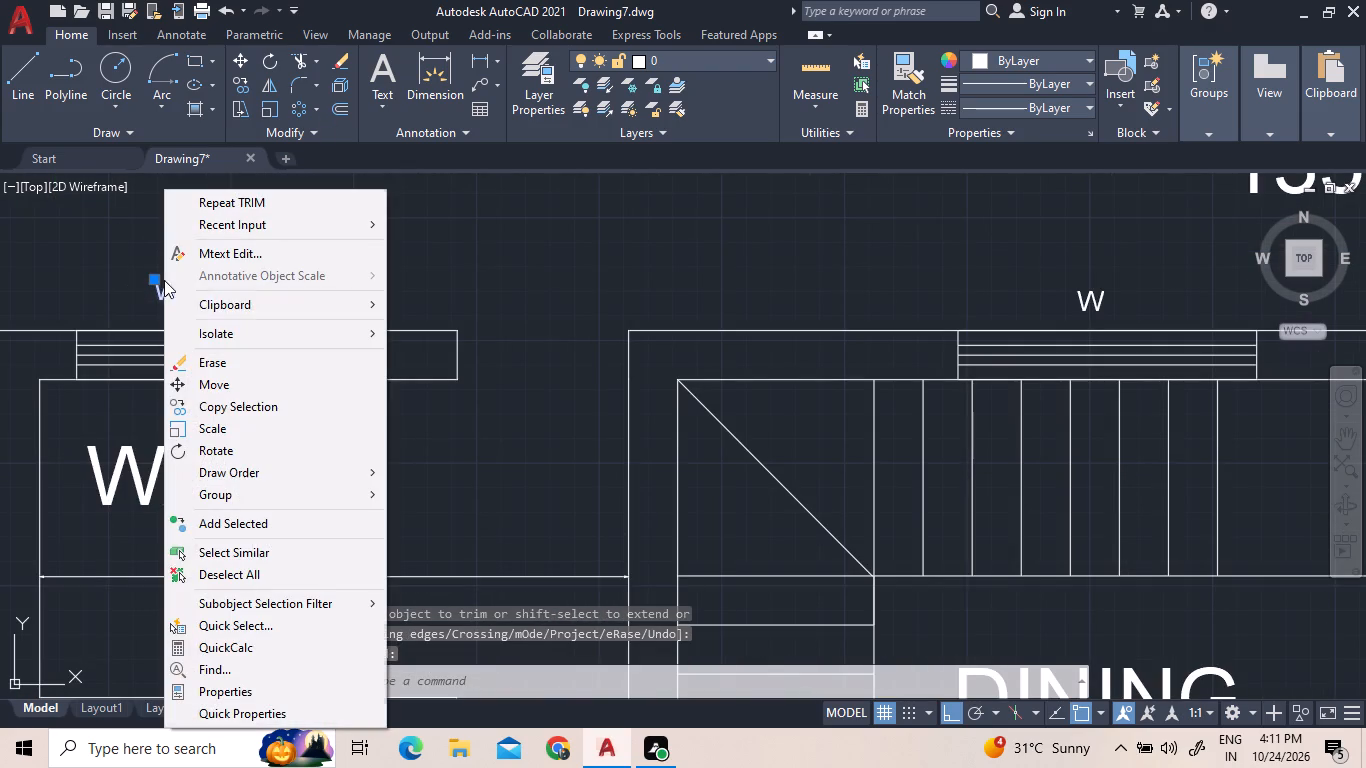
{"action": "left_click", "coordinate": [229, 412]}
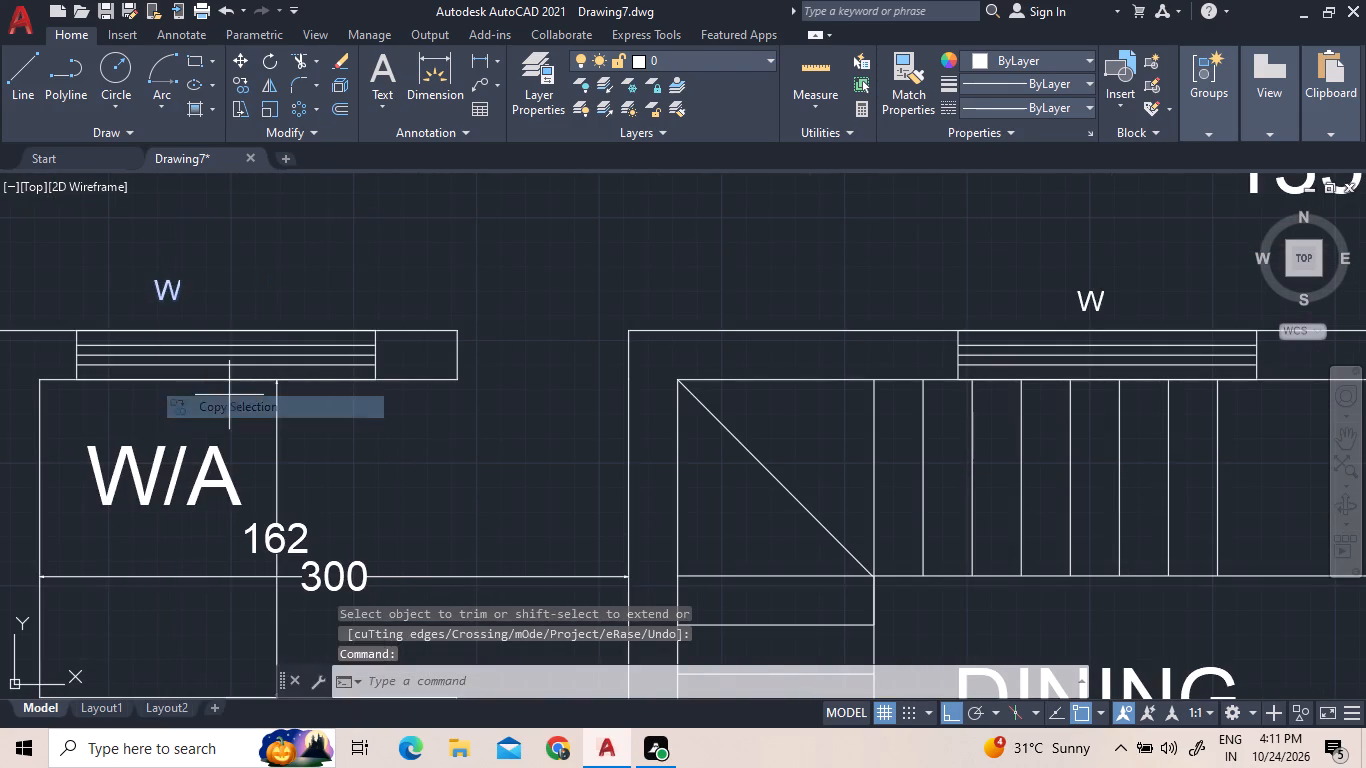
{"action": "left_click", "coordinate": [158, 273]}
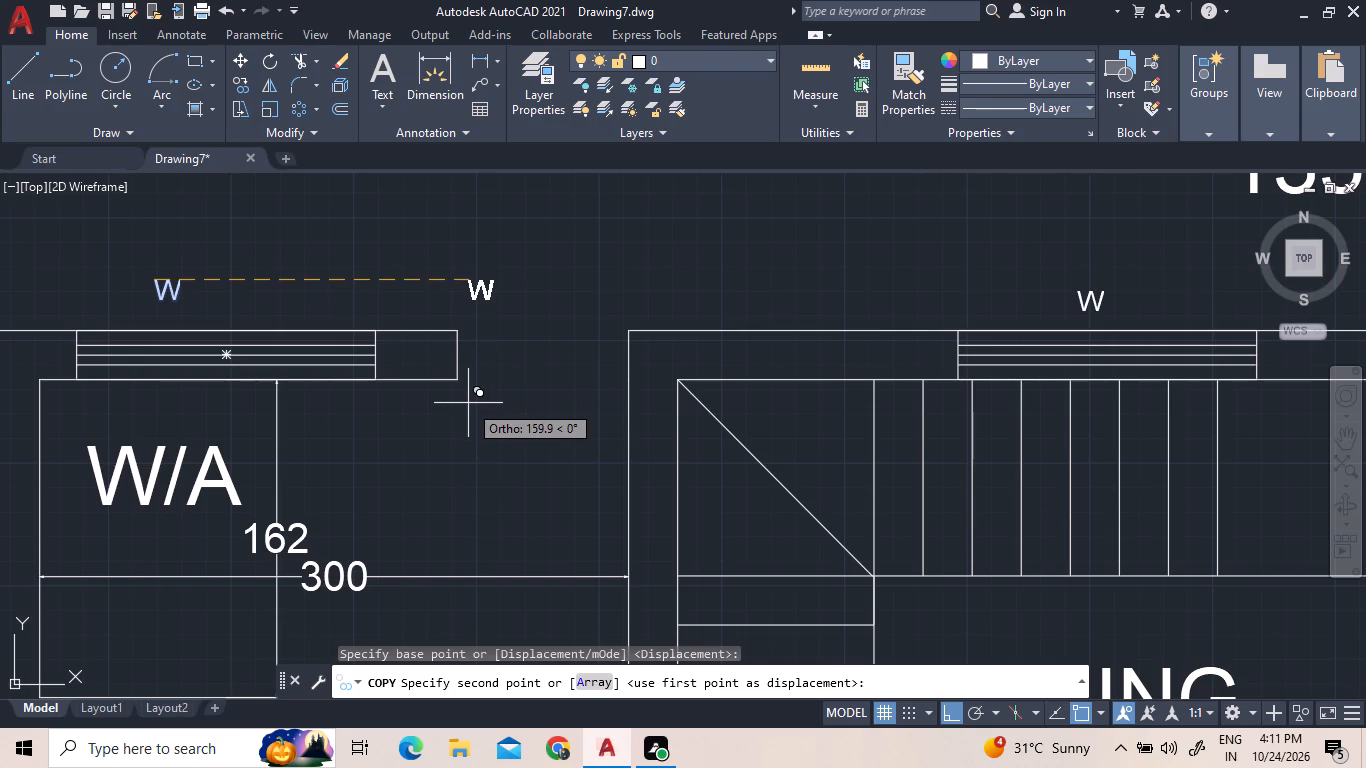
{"action": "key", "text": "F8"}
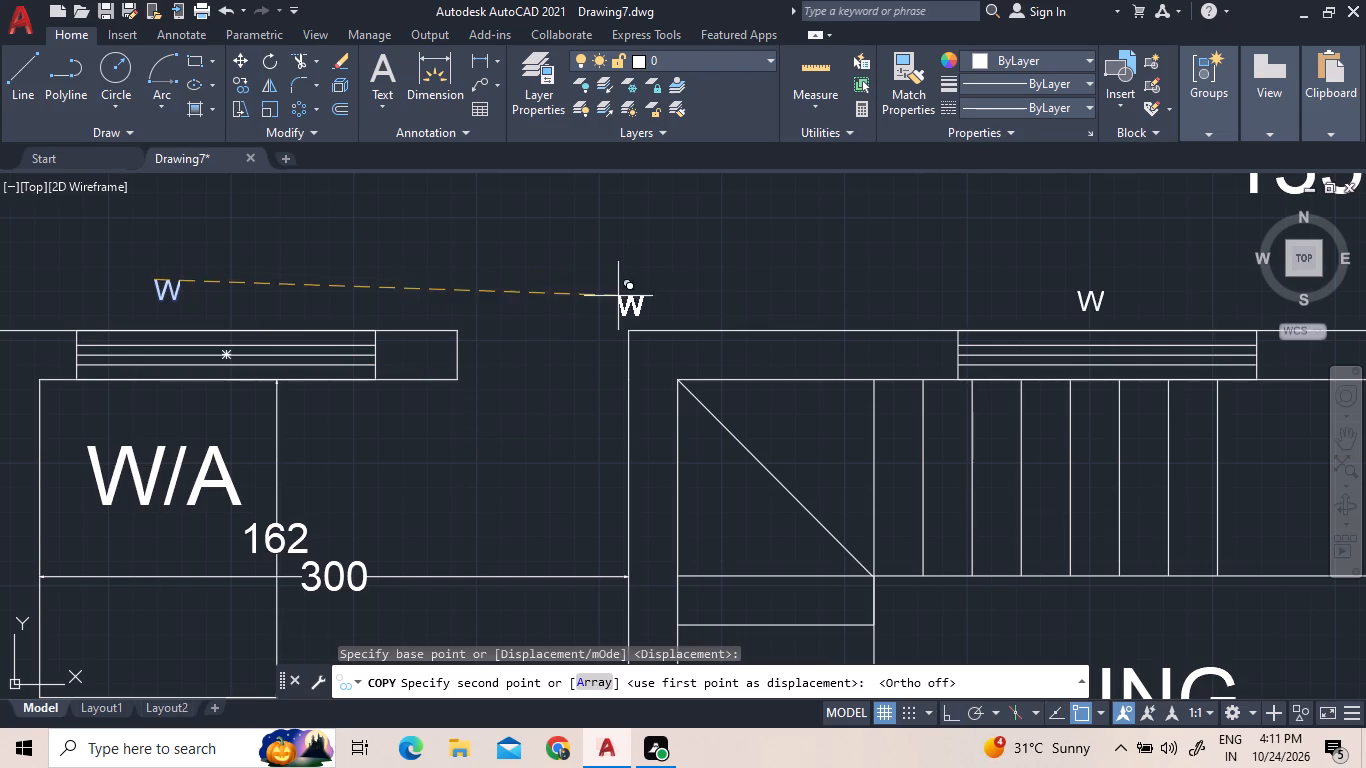
{"action": "left_click", "coordinate": [525, 338]}
{"action": "right_click", "coordinate": [524, 337]}
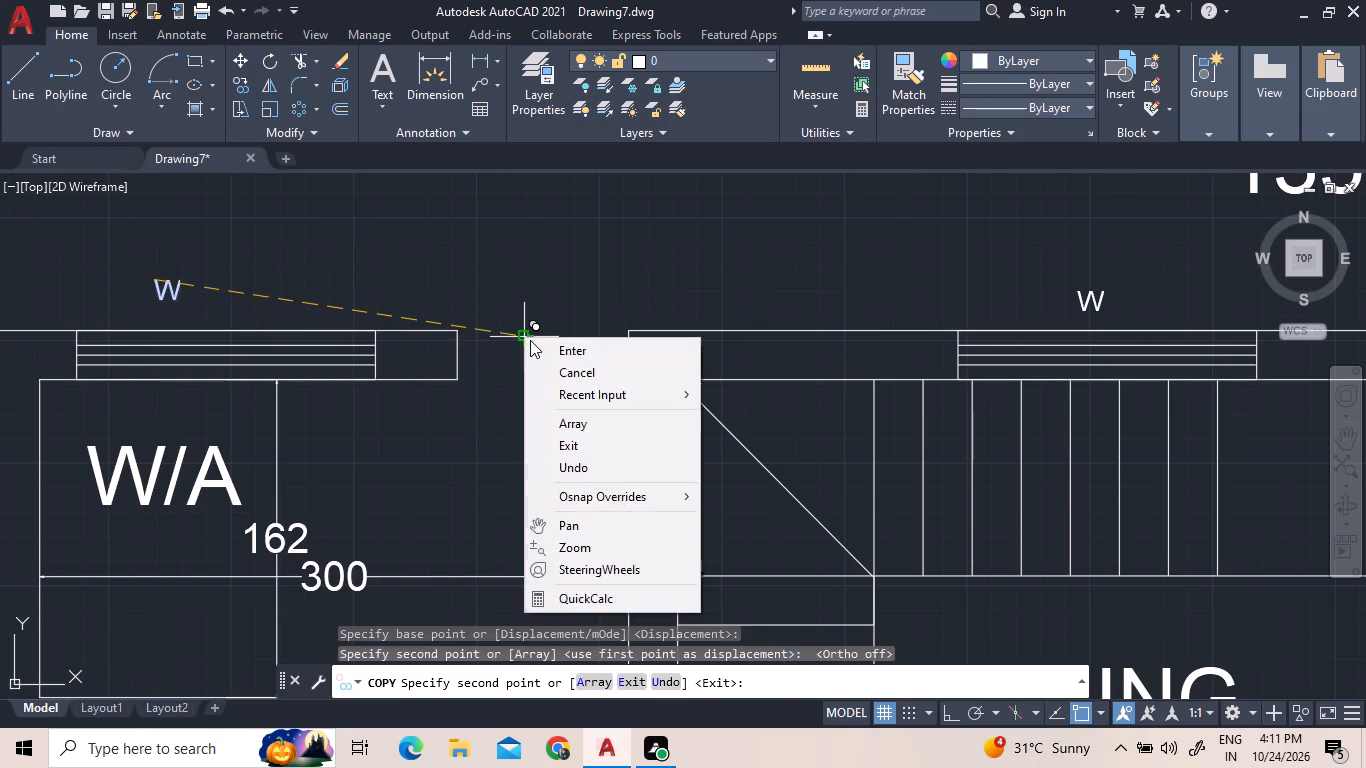
{"action": "left_click", "coordinate": [536, 342]}
Change the copied label in the door gap beside the W/A area to D.
{"action": "triple_click", "coordinate": [534, 349]}
{"action": "left_click", "coordinate": [534, 349]}
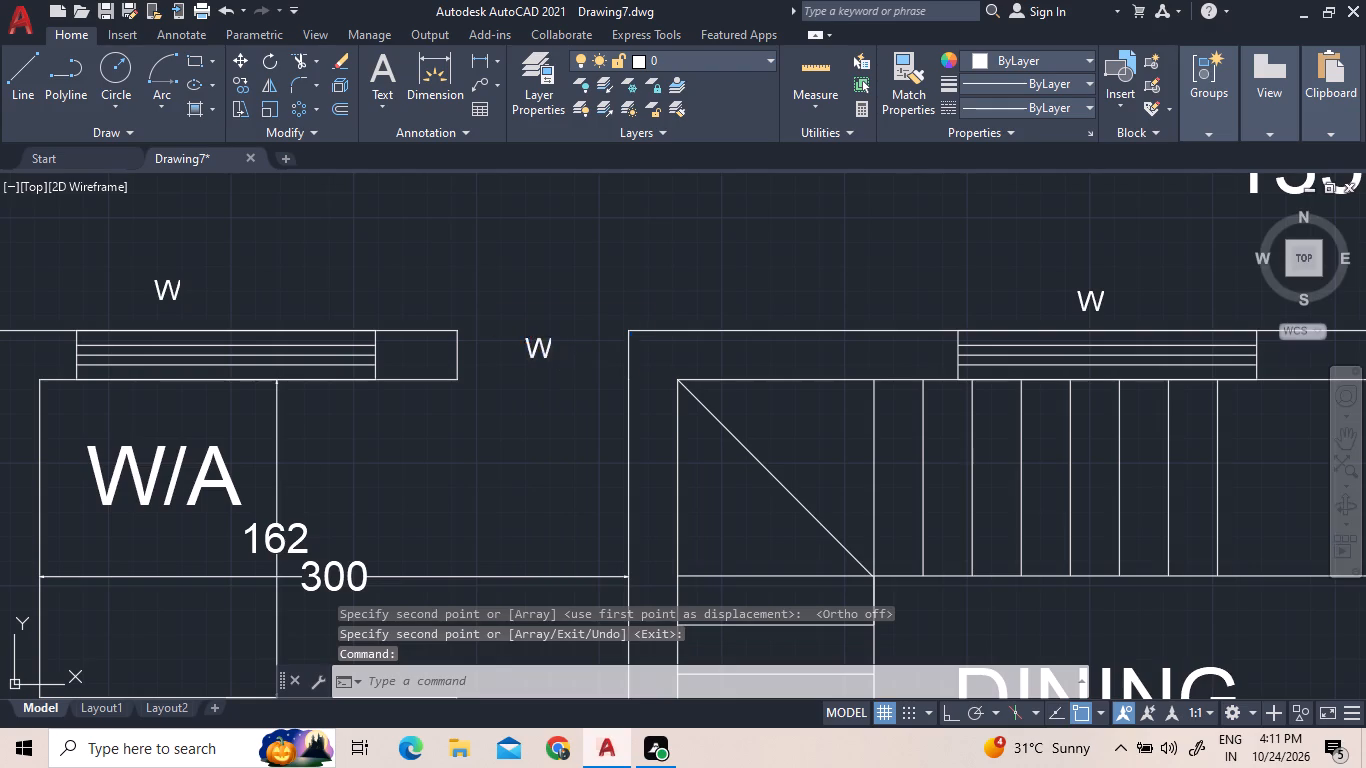
{"action": "key", "text": "d"}
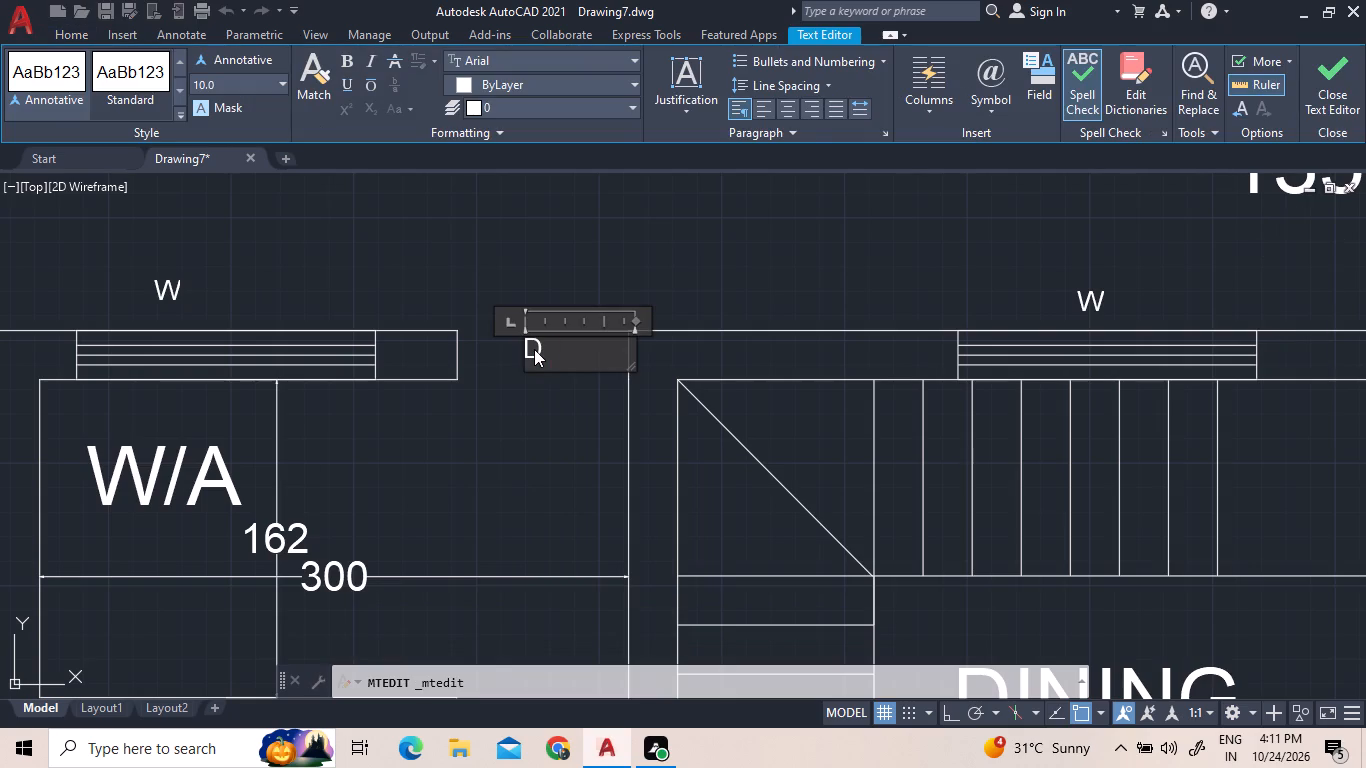
{"action": "left_click", "coordinate": [473, 372]}
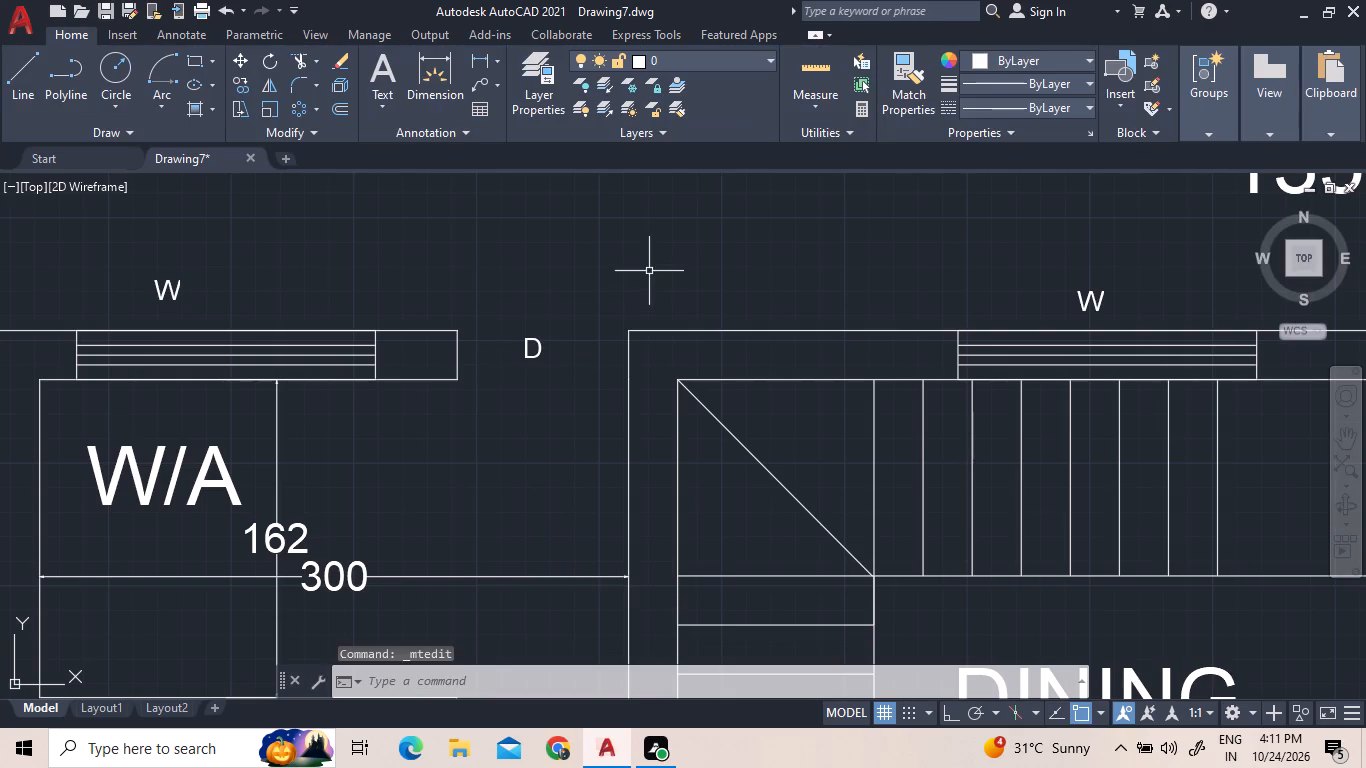
Copy the D label into the upper bedroom's door gap, the toilet opening above DRESS, and the gap between W/A and KITCHEN.
{"action": "left_click", "coordinate": [539, 350]}
{"action": "right_click", "coordinate": [539, 350]}
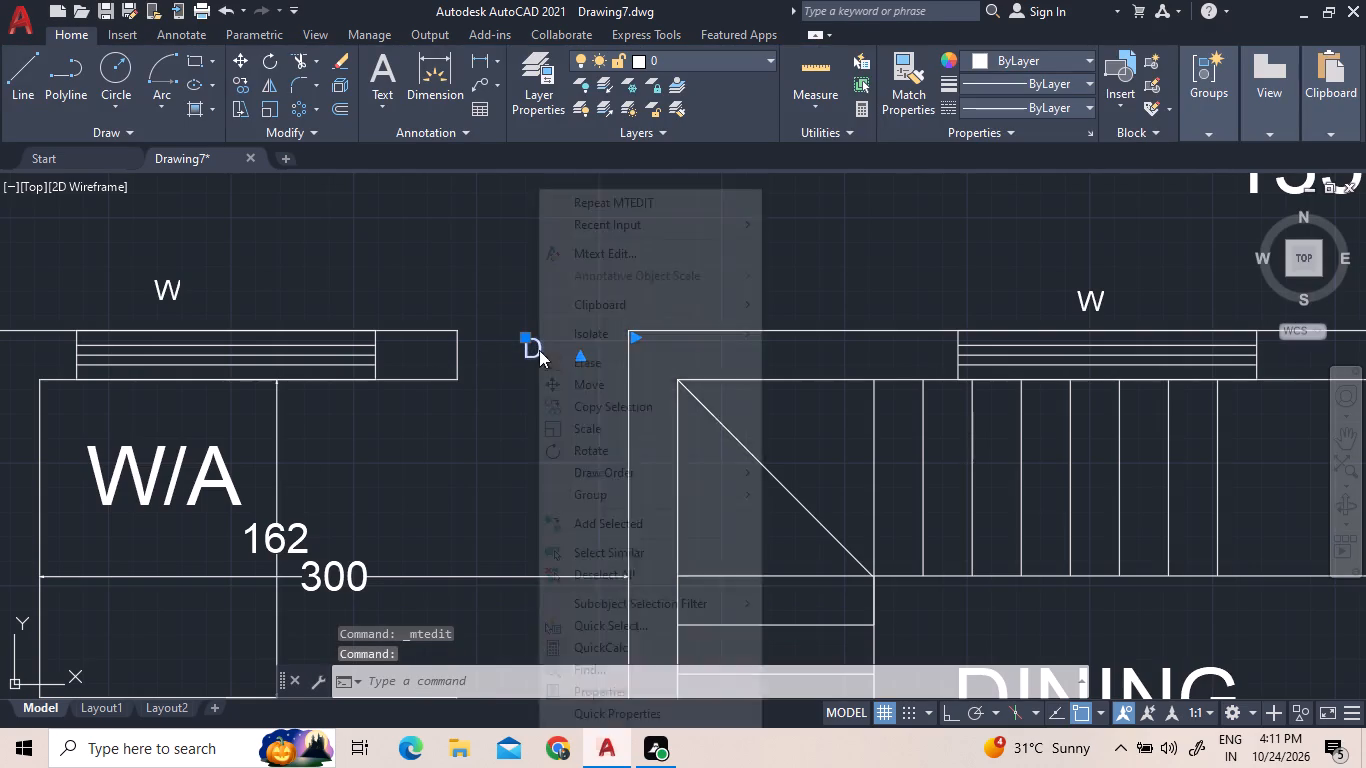
{"action": "left_click", "coordinate": [584, 410]}
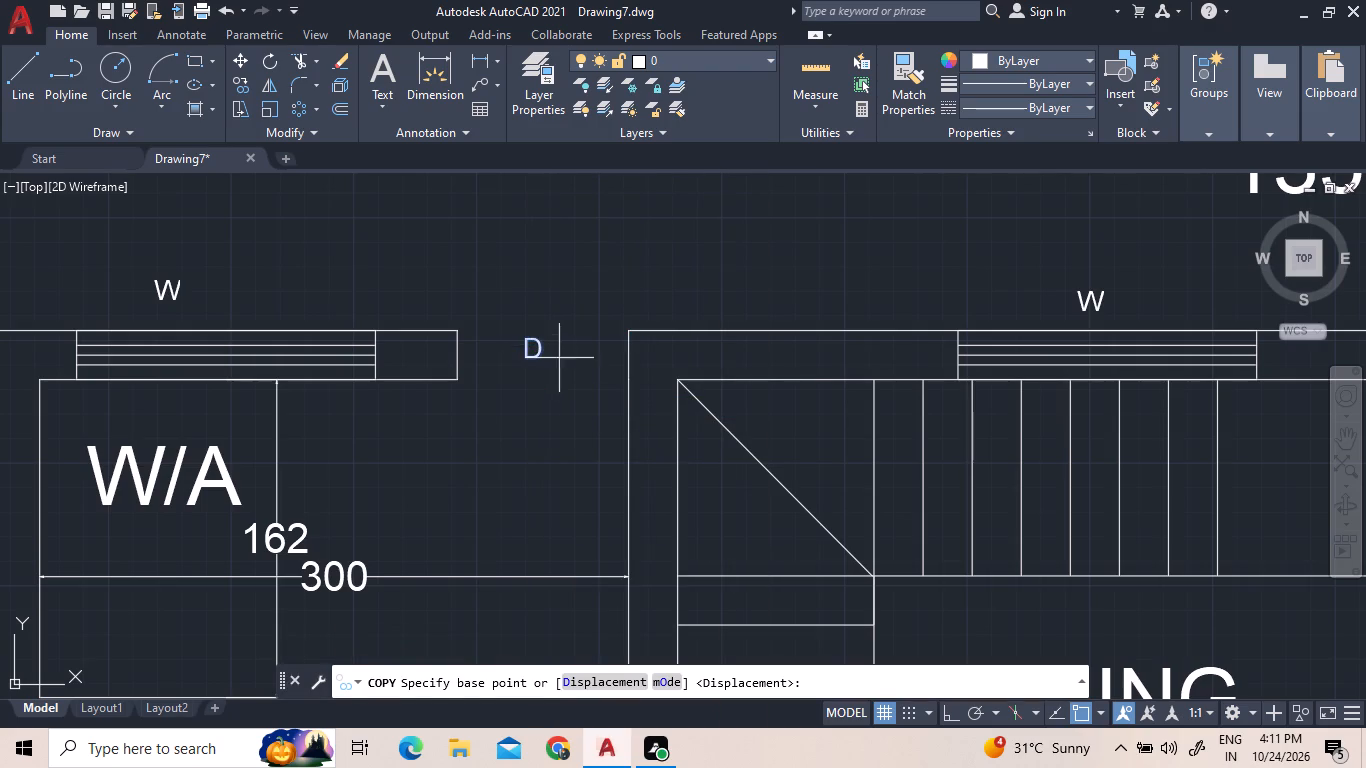
{"action": "left_click", "coordinate": [534, 347]}
{"action": "scroll", "coordinate": [592, 434], "scroll_direction": "down", "scroll_amount": 4}
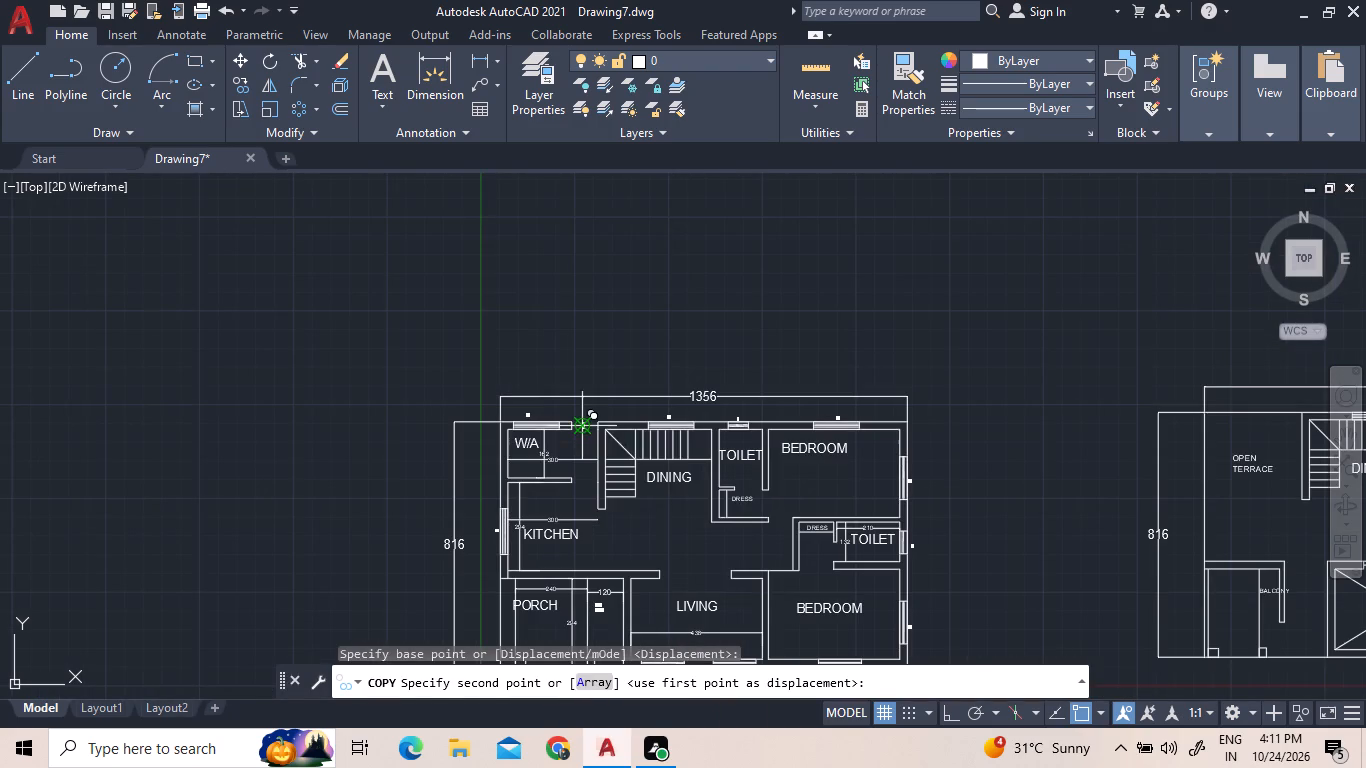
{"action": "scroll", "coordinate": [792, 533], "scroll_direction": "up", "scroll_amount": 3}
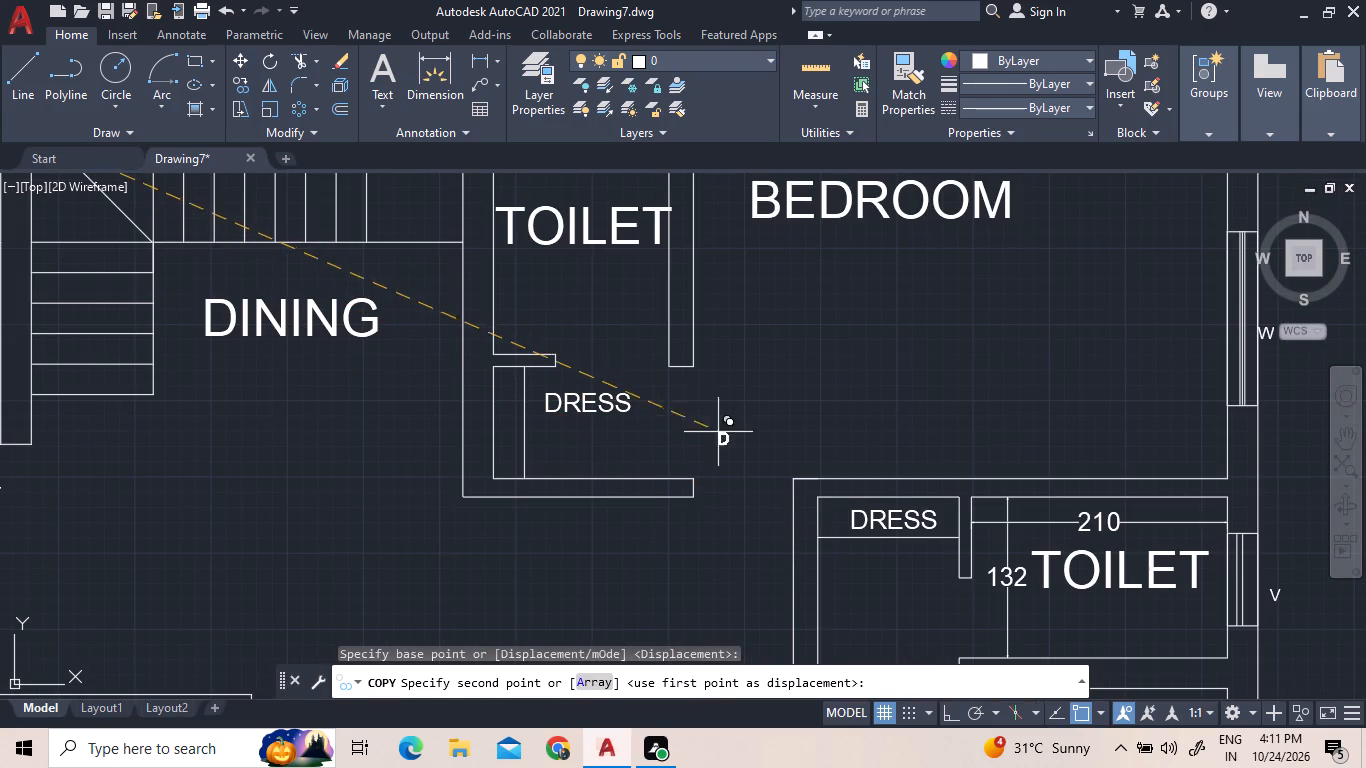
{"action": "left_click", "coordinate": [750, 480]}
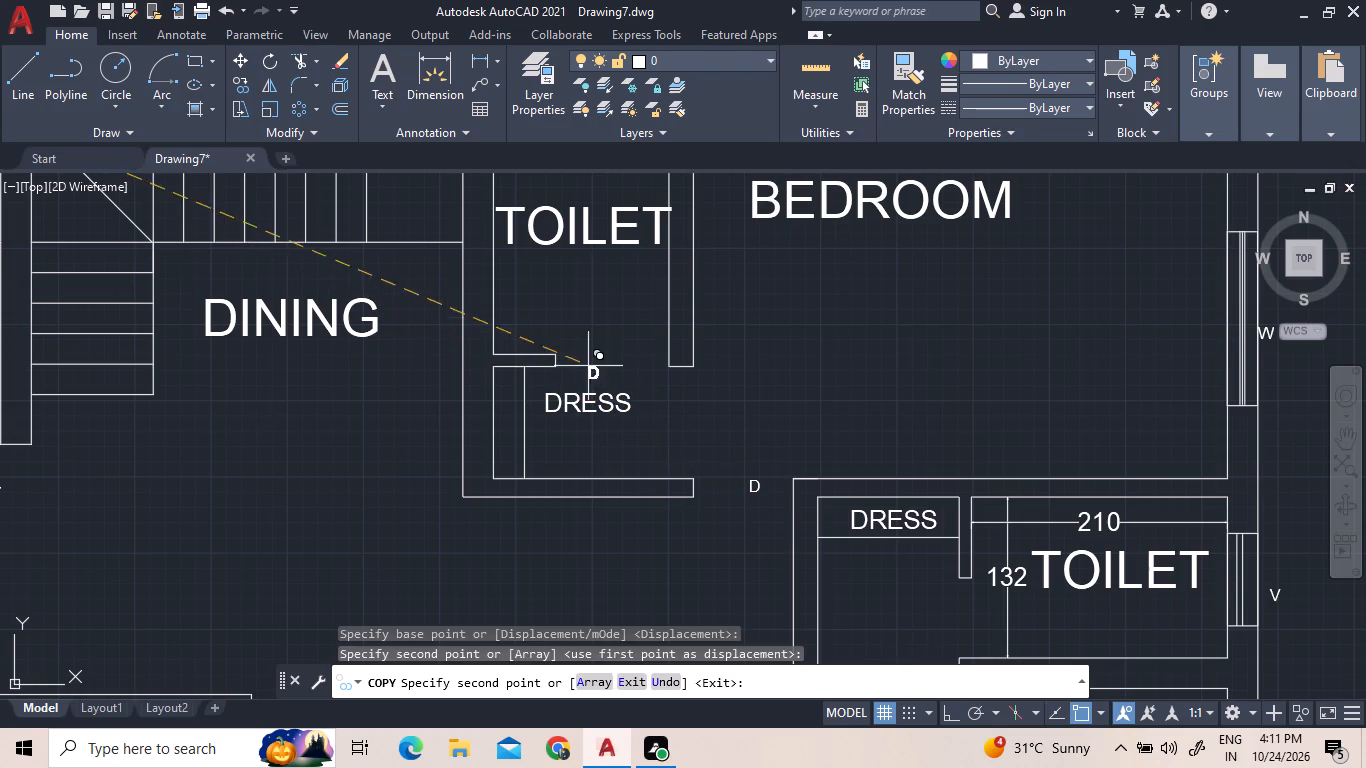
{"action": "left_click", "coordinate": [599, 351]}
{"action": "scroll", "coordinate": [786, 542], "scroll_direction": "down", "scroll_amount": 2}
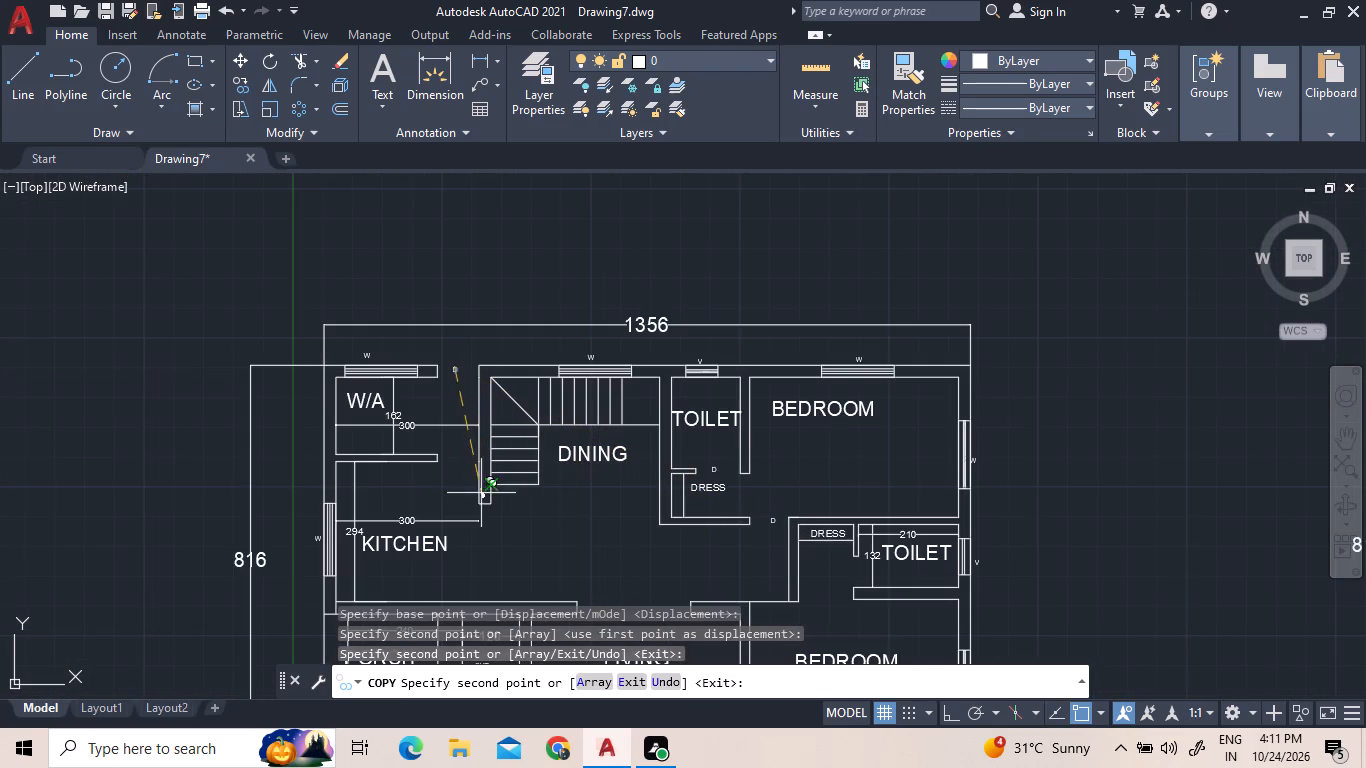
{"action": "scroll", "coordinate": [453, 488], "scroll_direction": "up", "scroll_amount": 1}
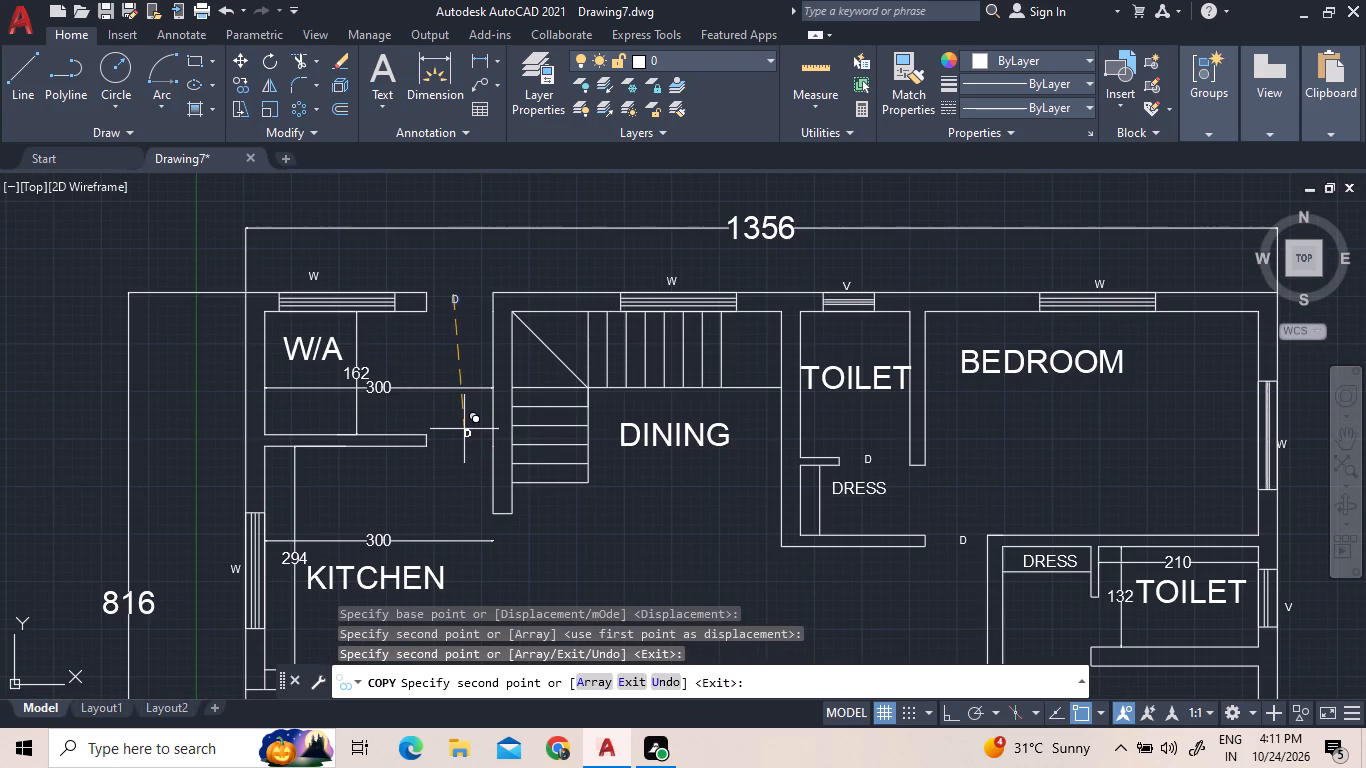
{"action": "left_click", "coordinate": [461, 430]}
Place further D copies in the LIVING opening, the lower bedroom's passage opening, the lower toilet's door gap, and the bedroom entrance beside LIVING.
{"action": "scroll", "coordinate": [450, 344], "scroll_direction": "down", "scroll_amount": 3}
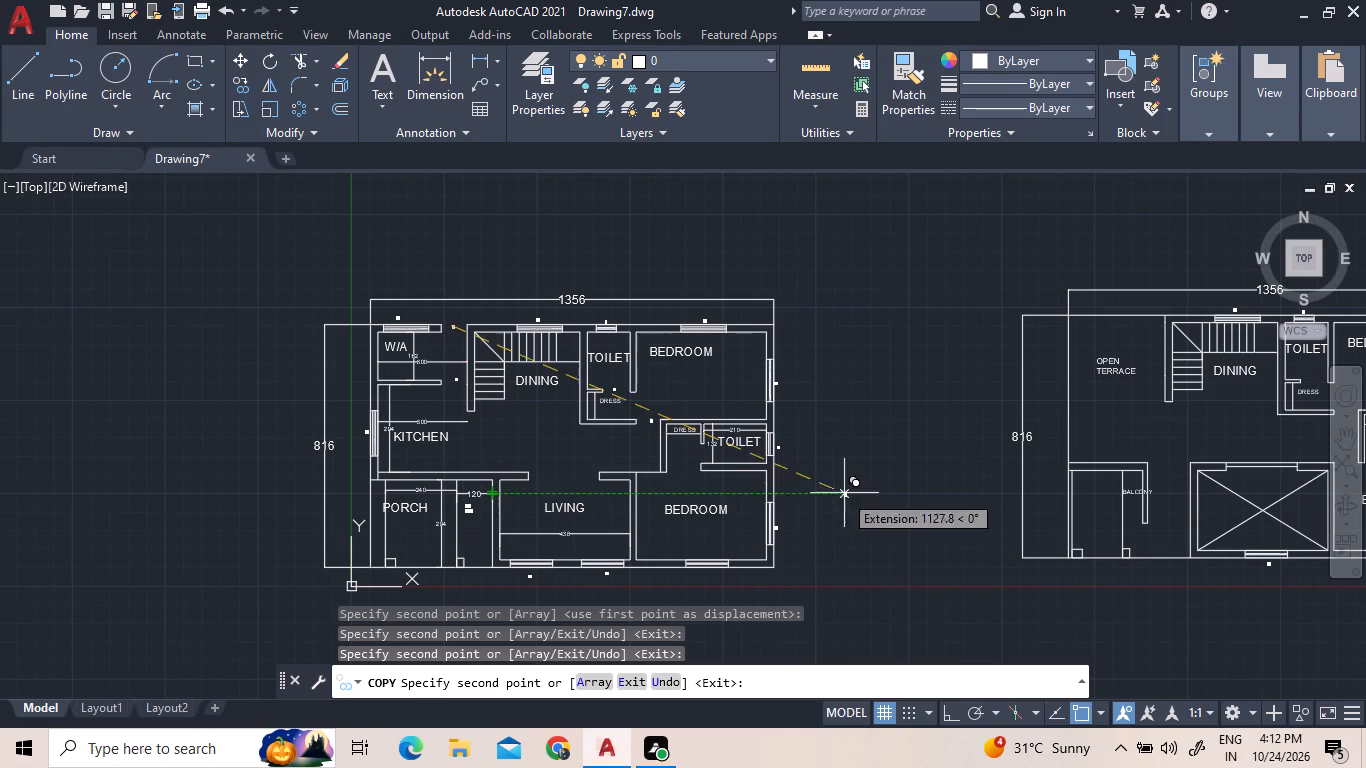
{"action": "scroll", "coordinate": [637, 512], "scroll_direction": "up", "scroll_amount": 2}
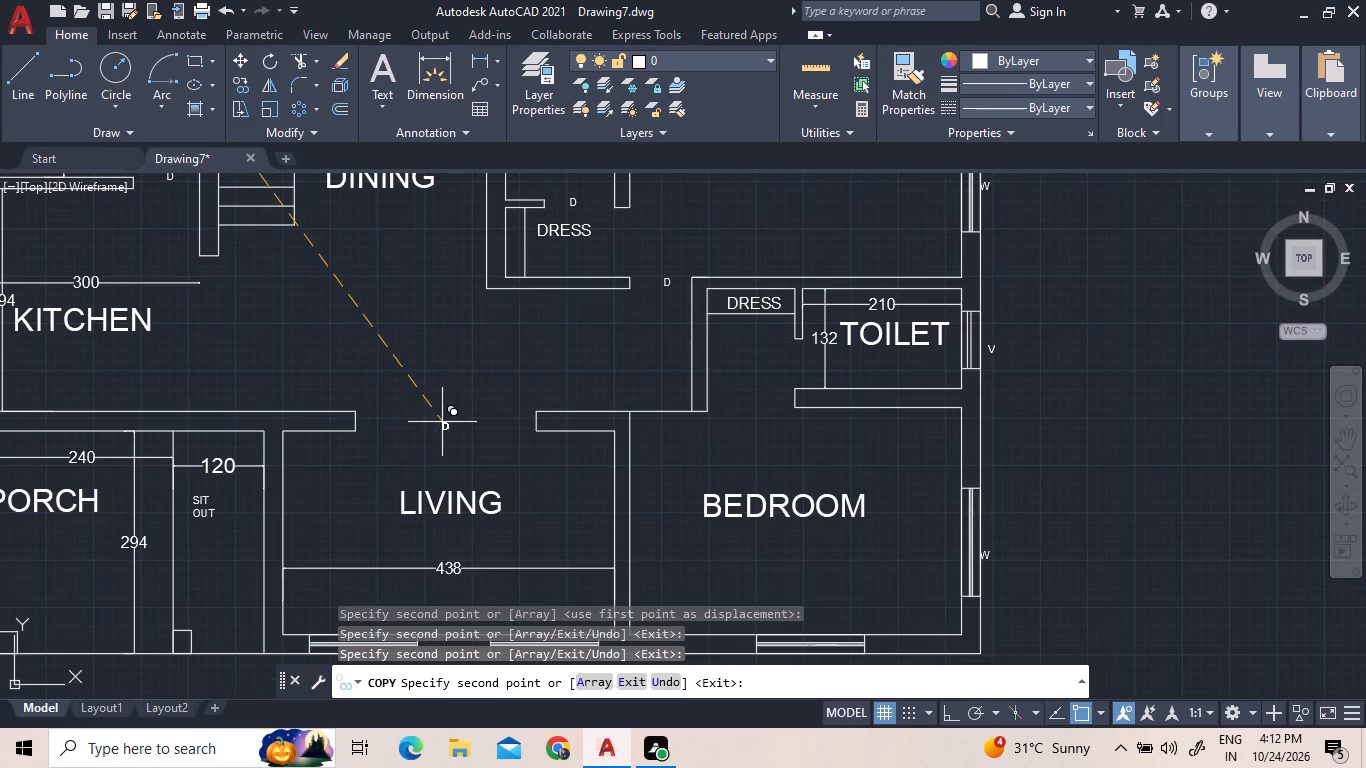
{"action": "left_click", "coordinate": [442, 413]}
{"action": "left_click", "coordinate": [766, 395]}
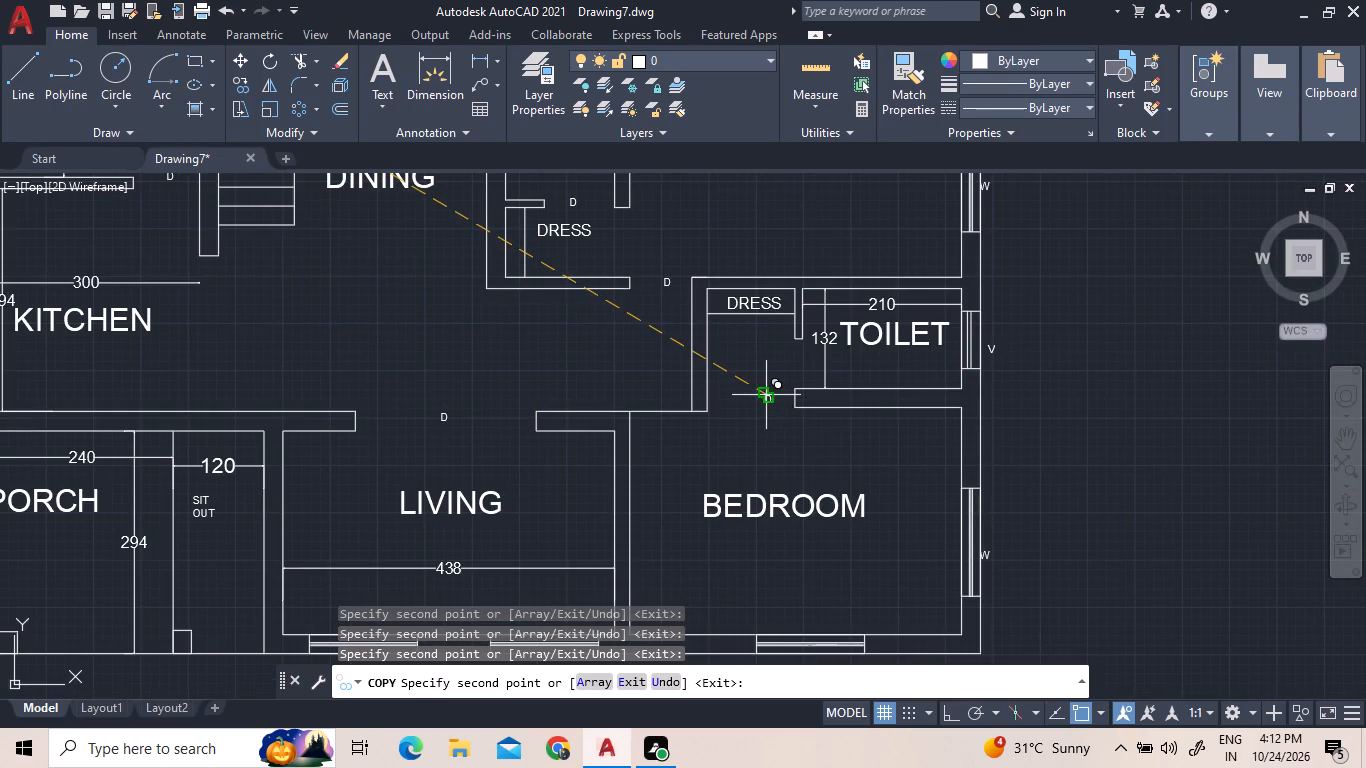
{"action": "left_click", "coordinate": [802, 352]}
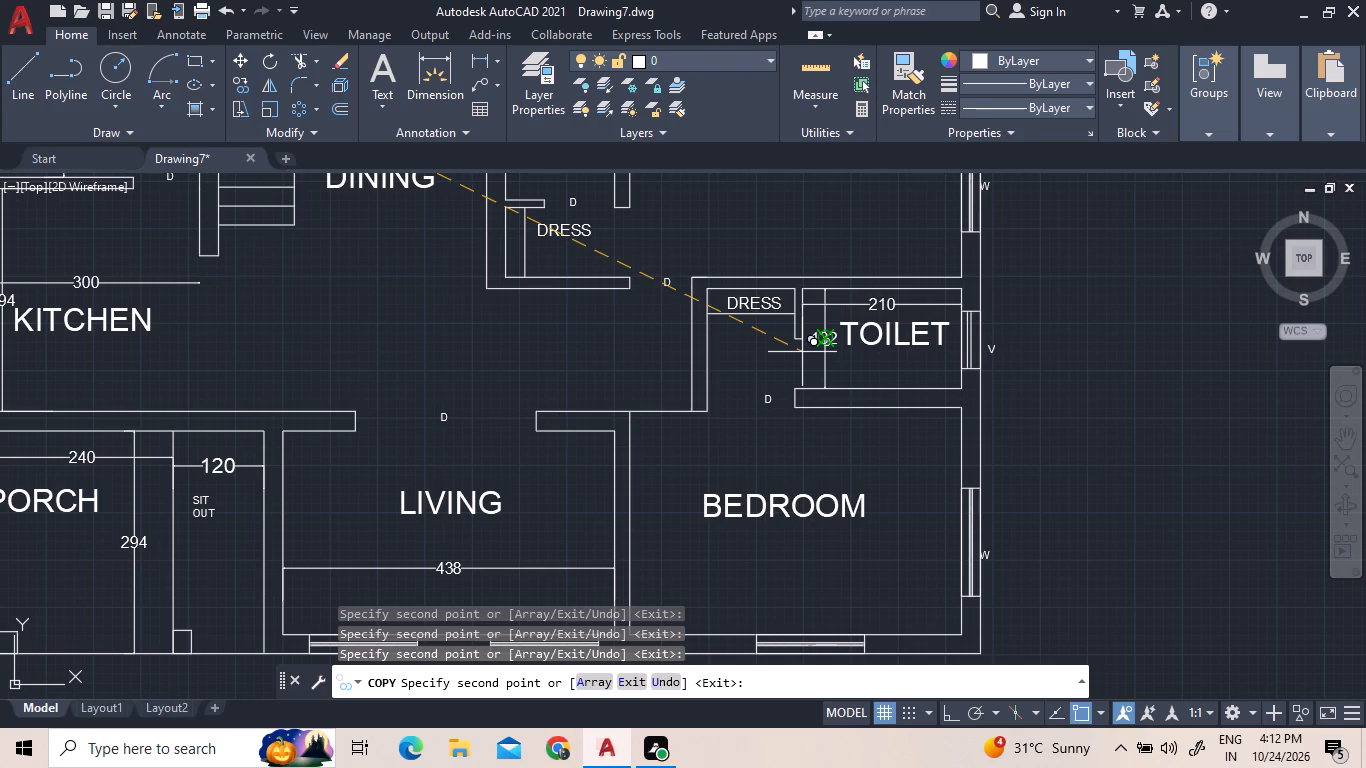
{"action": "left_click", "coordinate": [659, 418]}
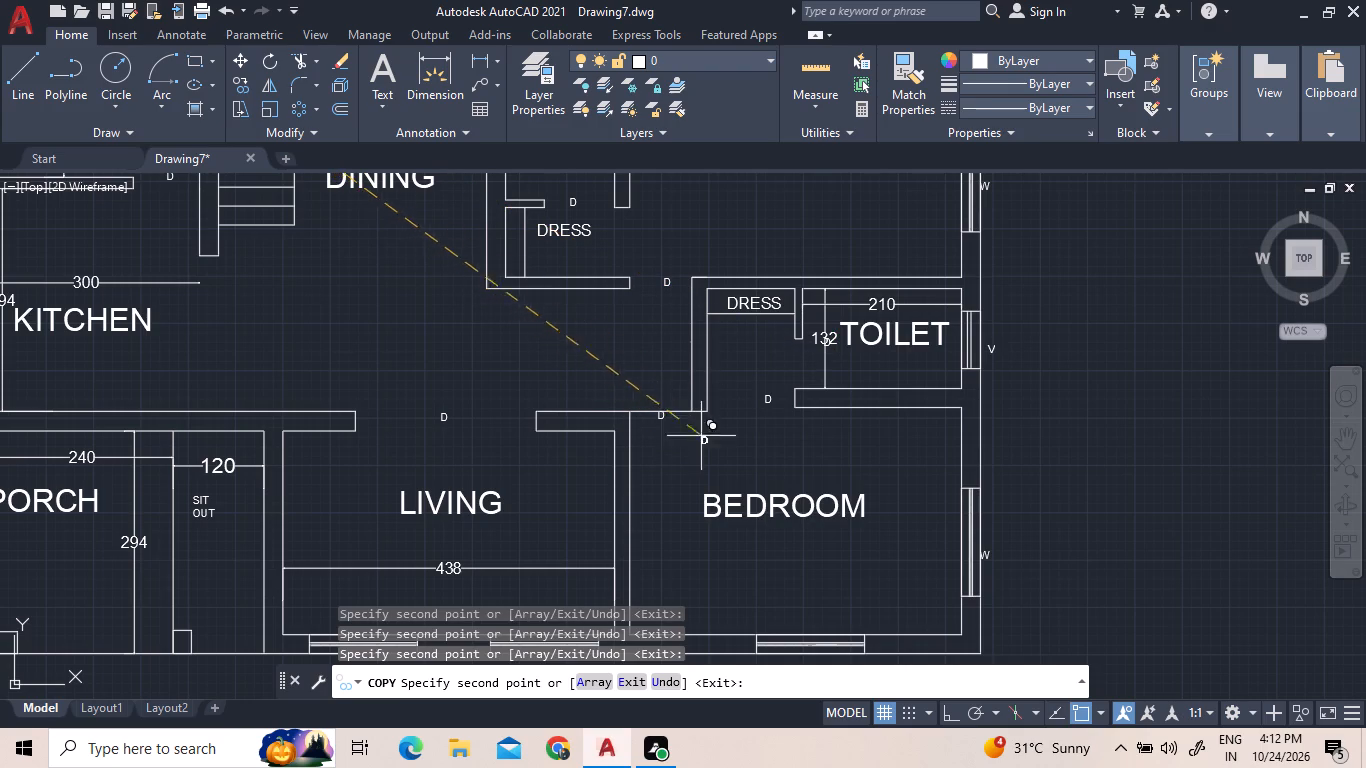
Place another D copy in the SIT OUT area beside the living room wall and end the Copy command.
{"action": "scroll", "coordinate": [665, 346], "scroll_direction": "down", "scroll_amount": 2}
{"action": "scroll", "coordinate": [527, 317], "scroll_direction": "up", "scroll_amount": 2}
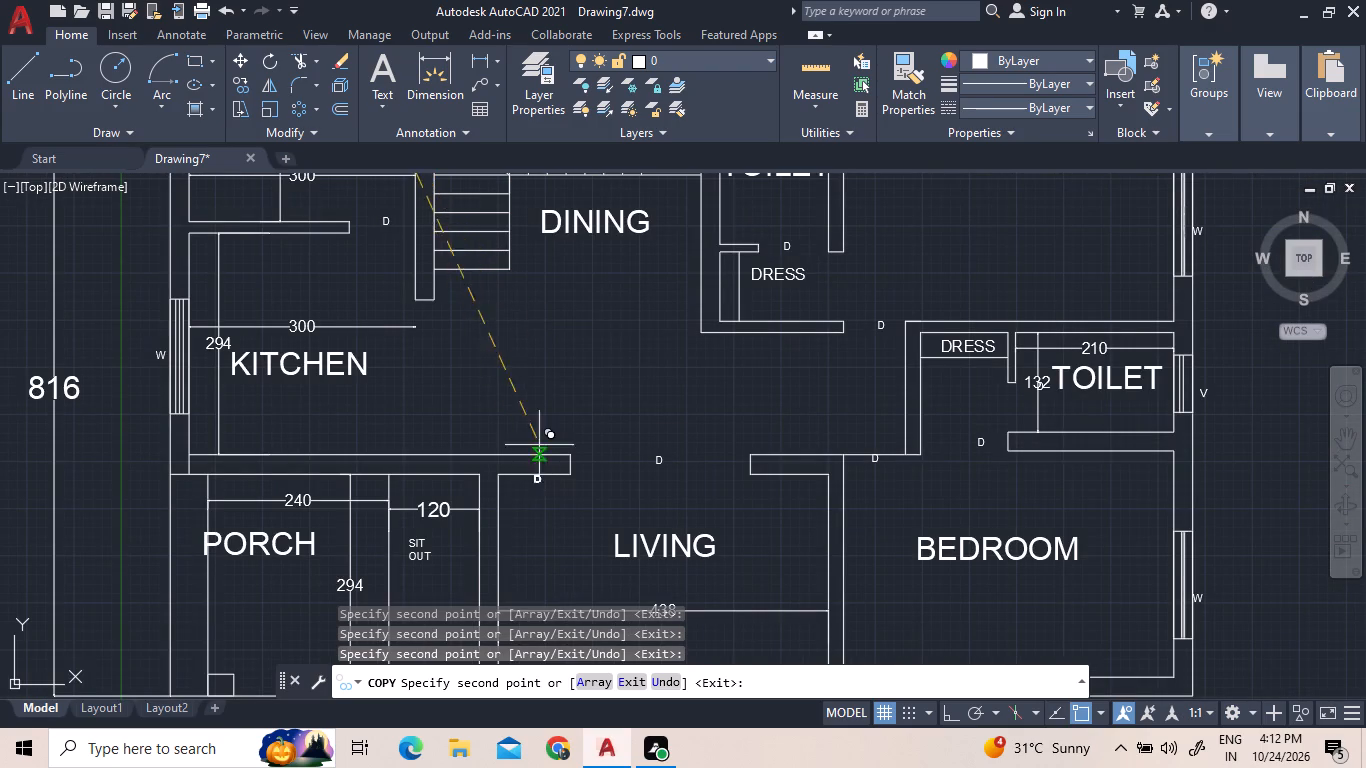
{"action": "scroll", "coordinate": [549, 414], "scroll_direction": "down", "scroll_amount": 2}
{"action": "scroll", "coordinate": [552, 561], "scroll_direction": "up", "scroll_amount": 2}
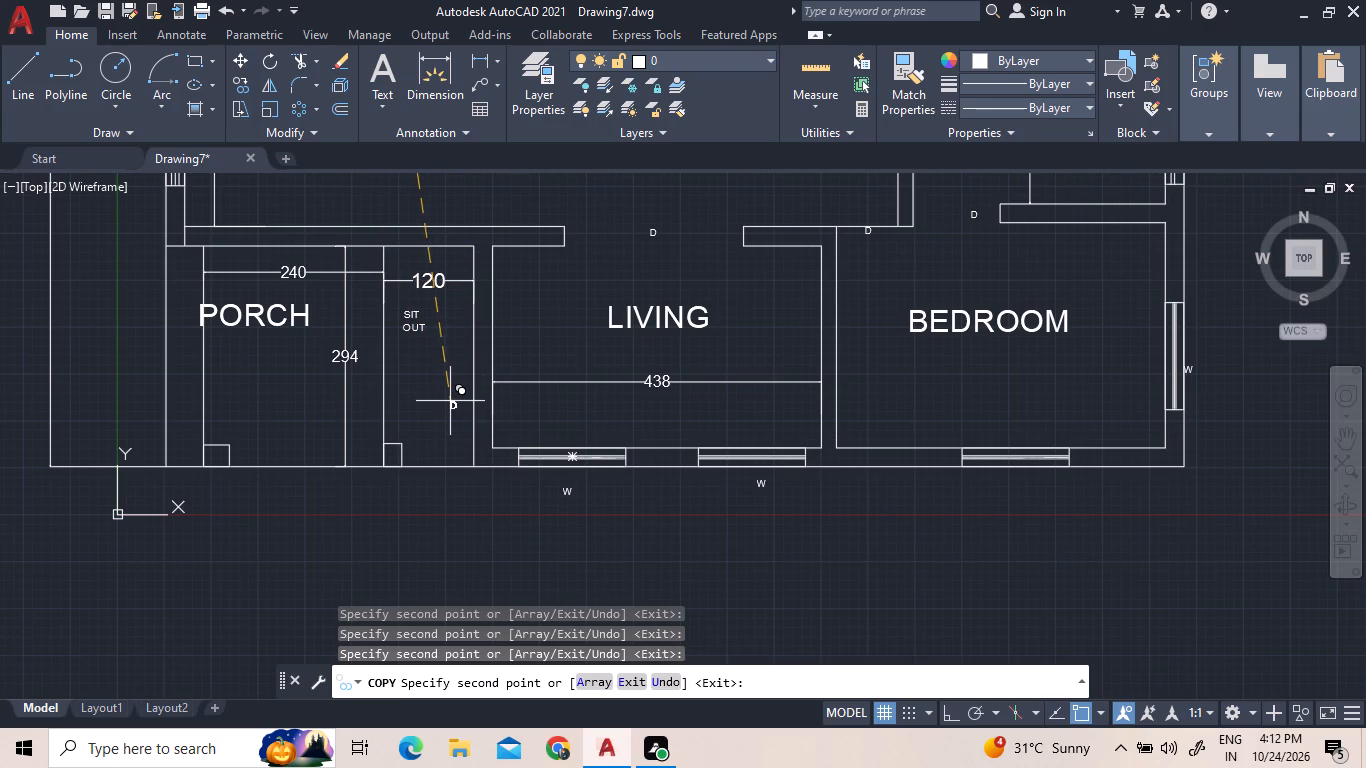
{"action": "left_click", "coordinate": [451, 401]}
{"action": "scroll", "coordinate": [492, 523], "scroll_direction": "down", "scroll_amount": 1}
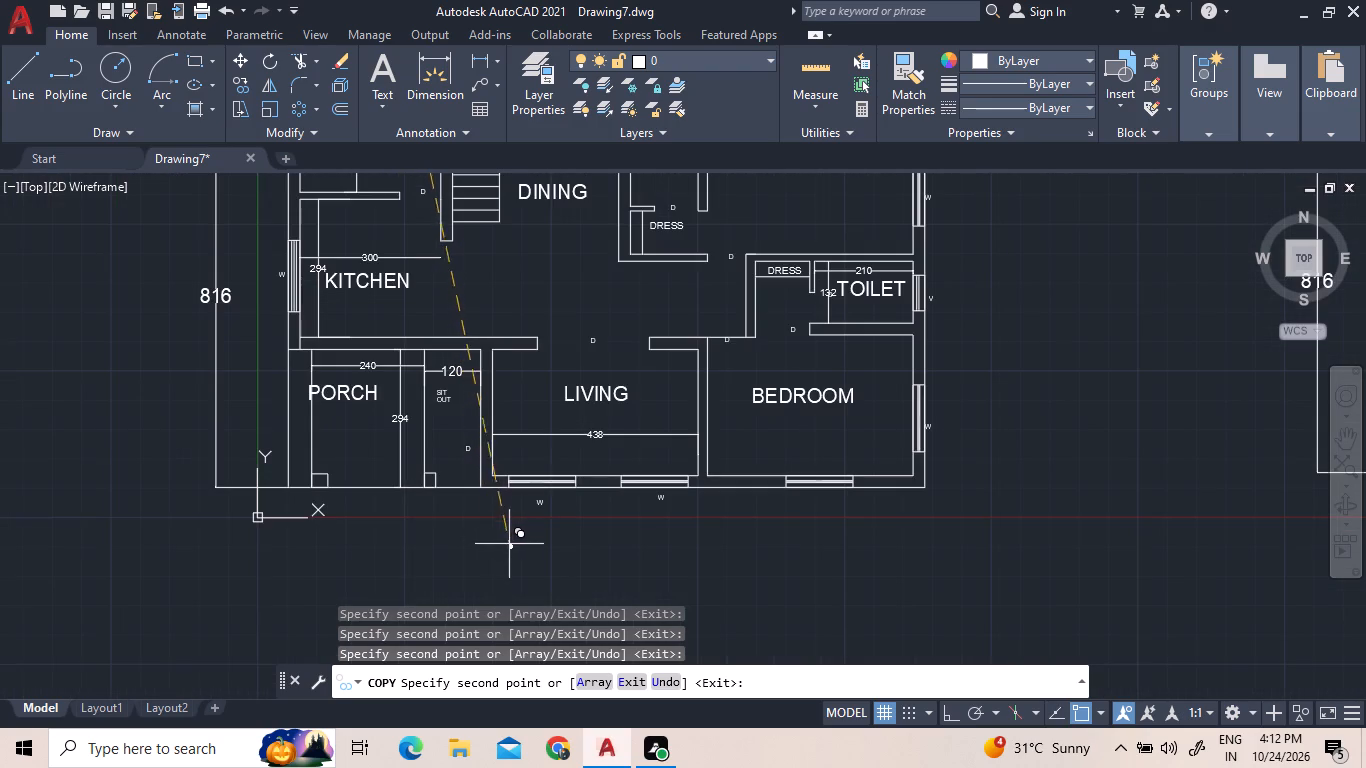
{"action": "right_click", "coordinate": [544, 320]}
{"action": "left_click", "coordinate": [557, 324]}
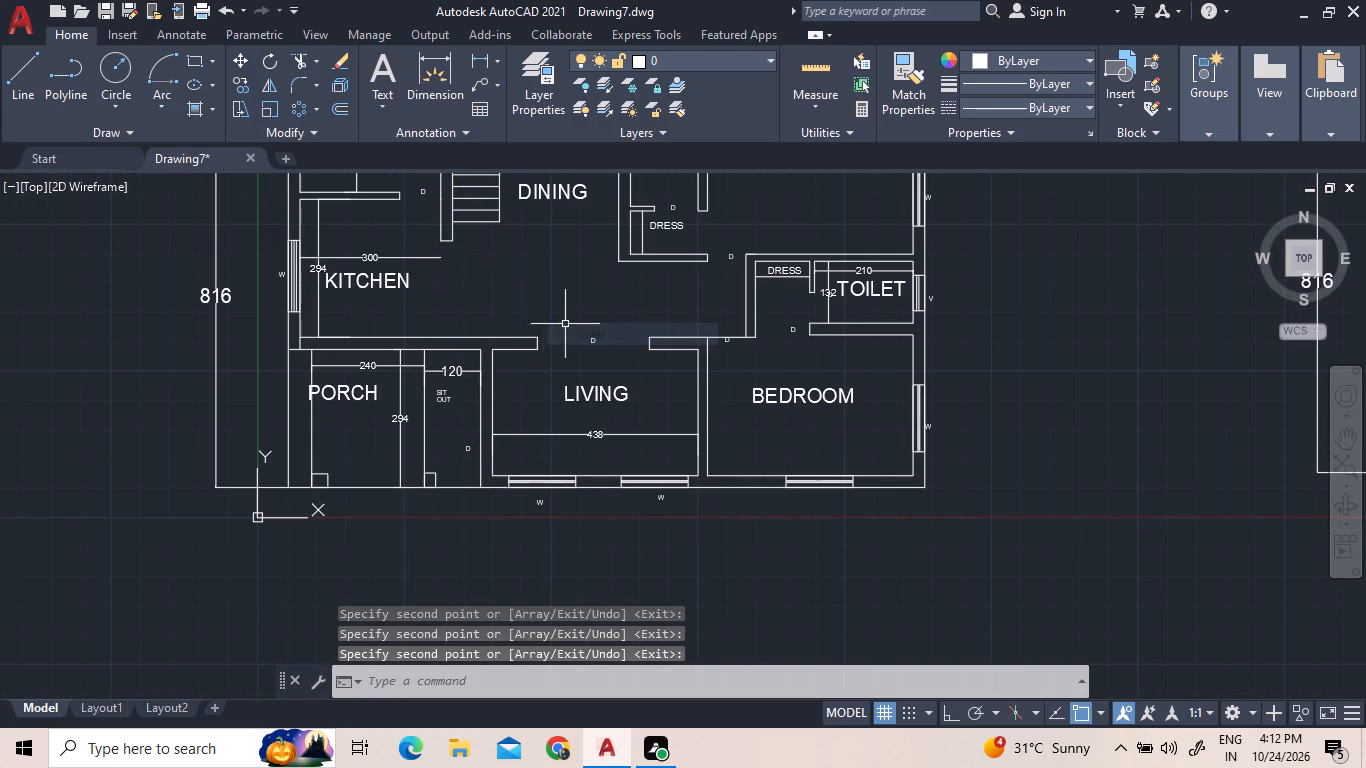
Trim the wall line across the lower bedroom's door gap beside the living room.
{"action": "left_click", "coordinate": [299, 54]}
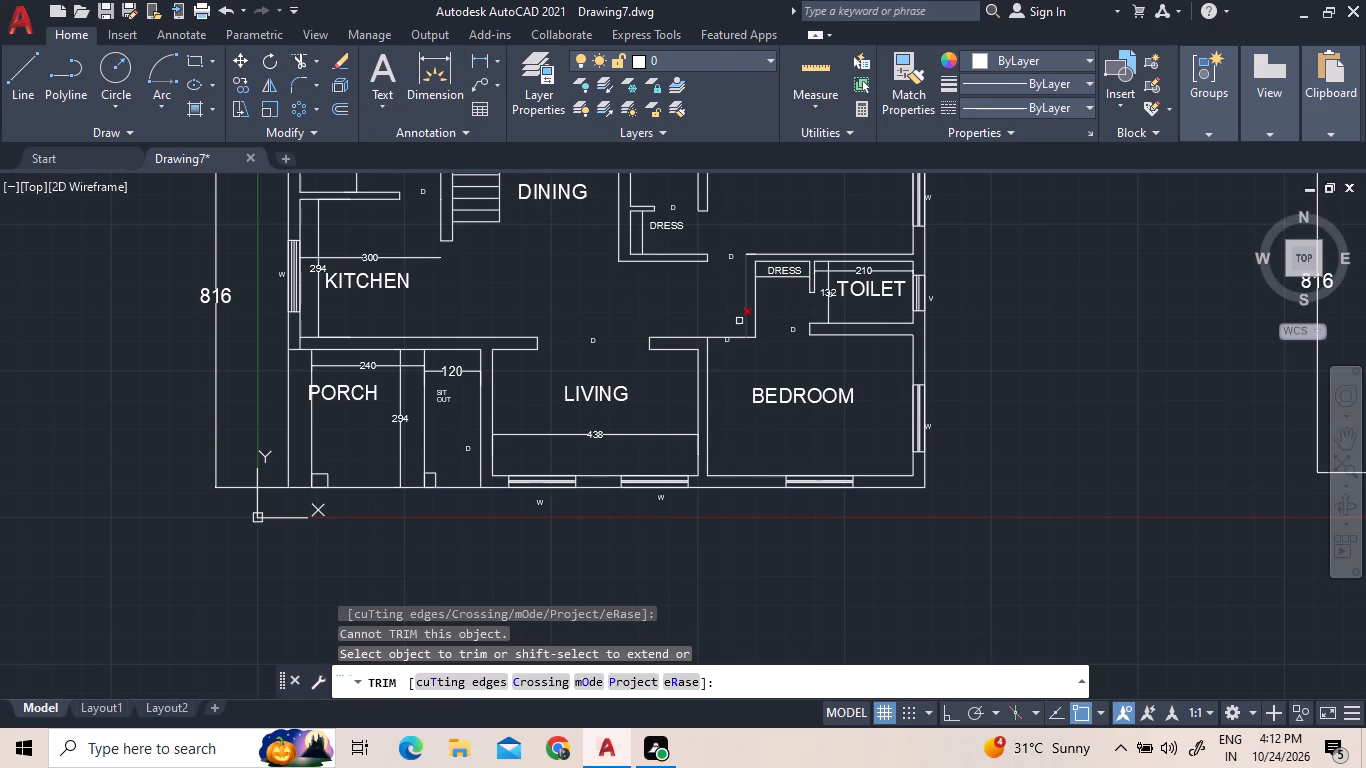
{"action": "left_click", "coordinate": [715, 338]}
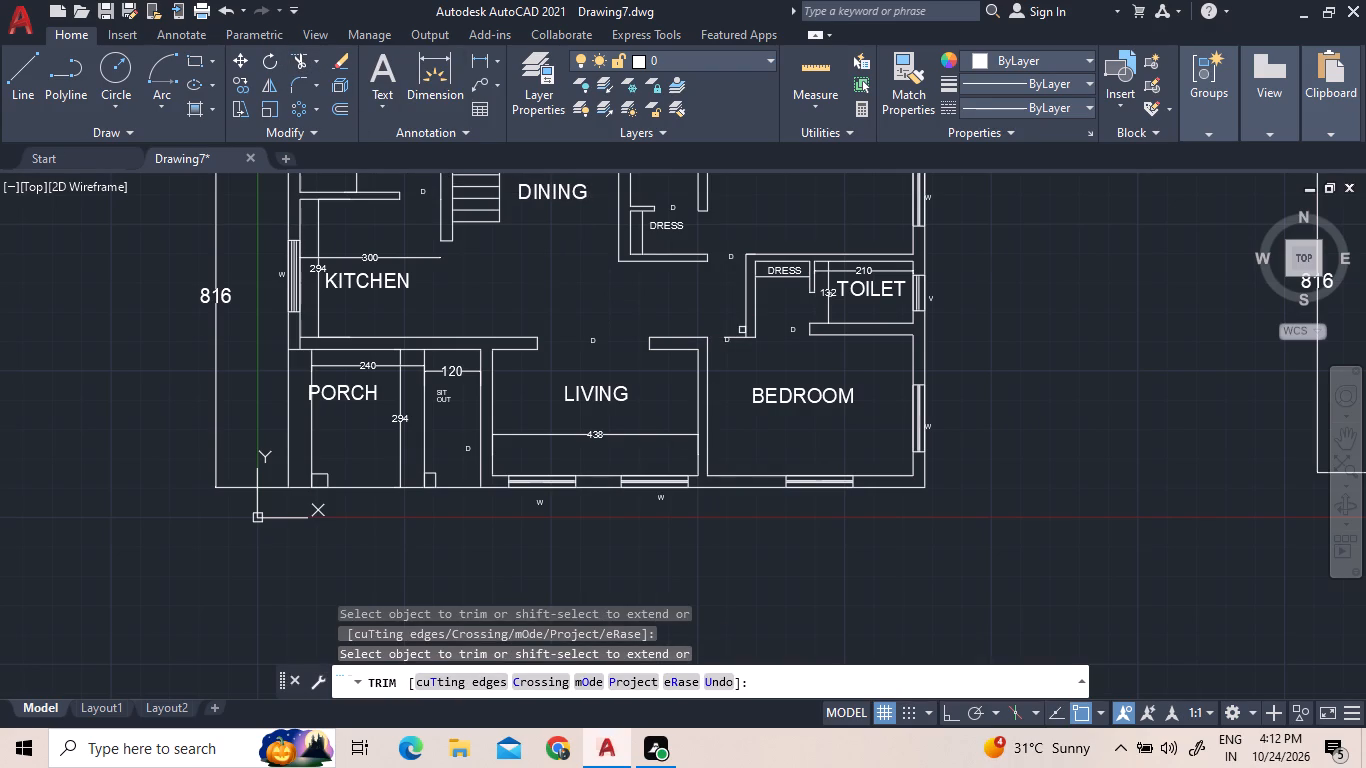
{"action": "left_click", "coordinate": [737, 340]}
{"action": "scroll", "coordinate": [730, 339], "scroll_direction": "up", "scroll_amount": 4}
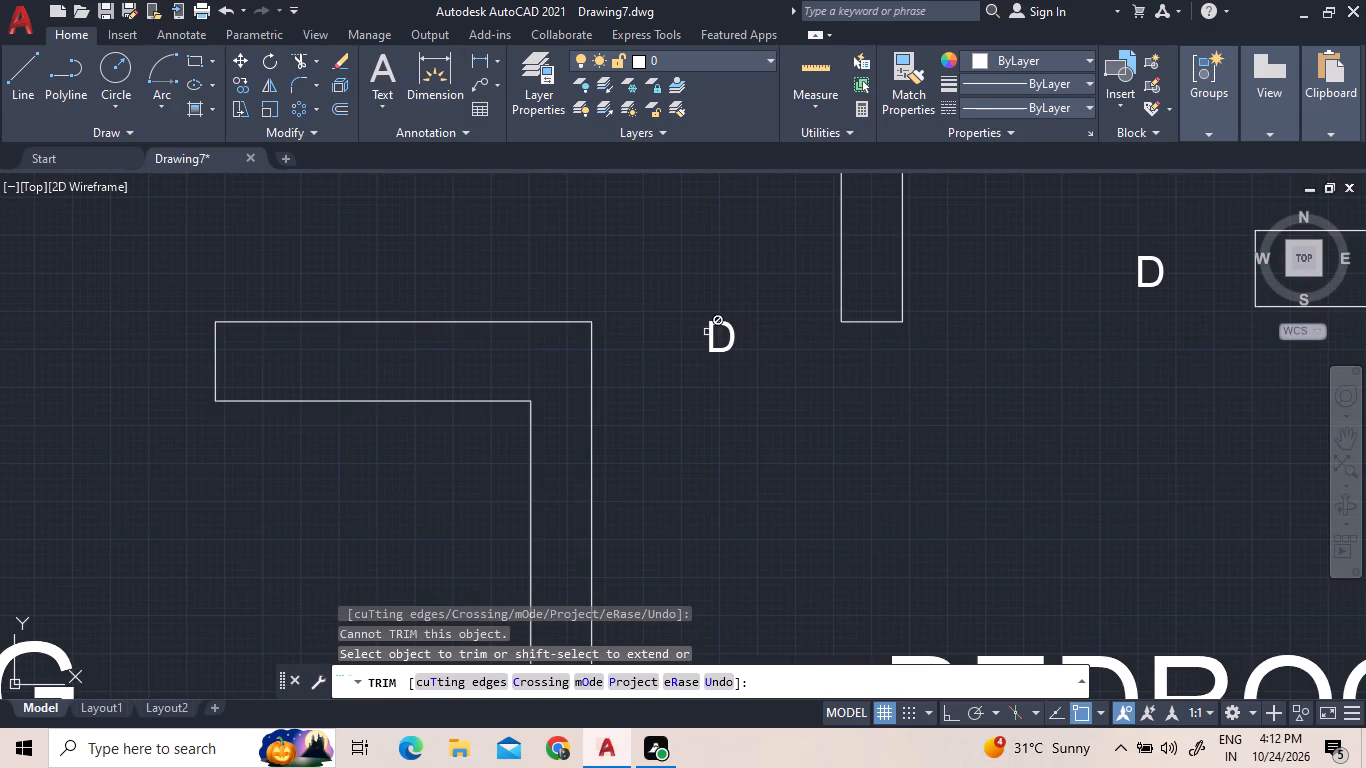
Draw a short line across the wall between SIT OUT and LIVING, just above the D label, as the door opening's upper edge.
{"action": "scroll", "coordinate": [848, 428], "scroll_direction": "down", "scroll_amount": 6}
{"action": "scroll", "coordinate": [696, 511], "scroll_direction": "up", "scroll_amount": 3}
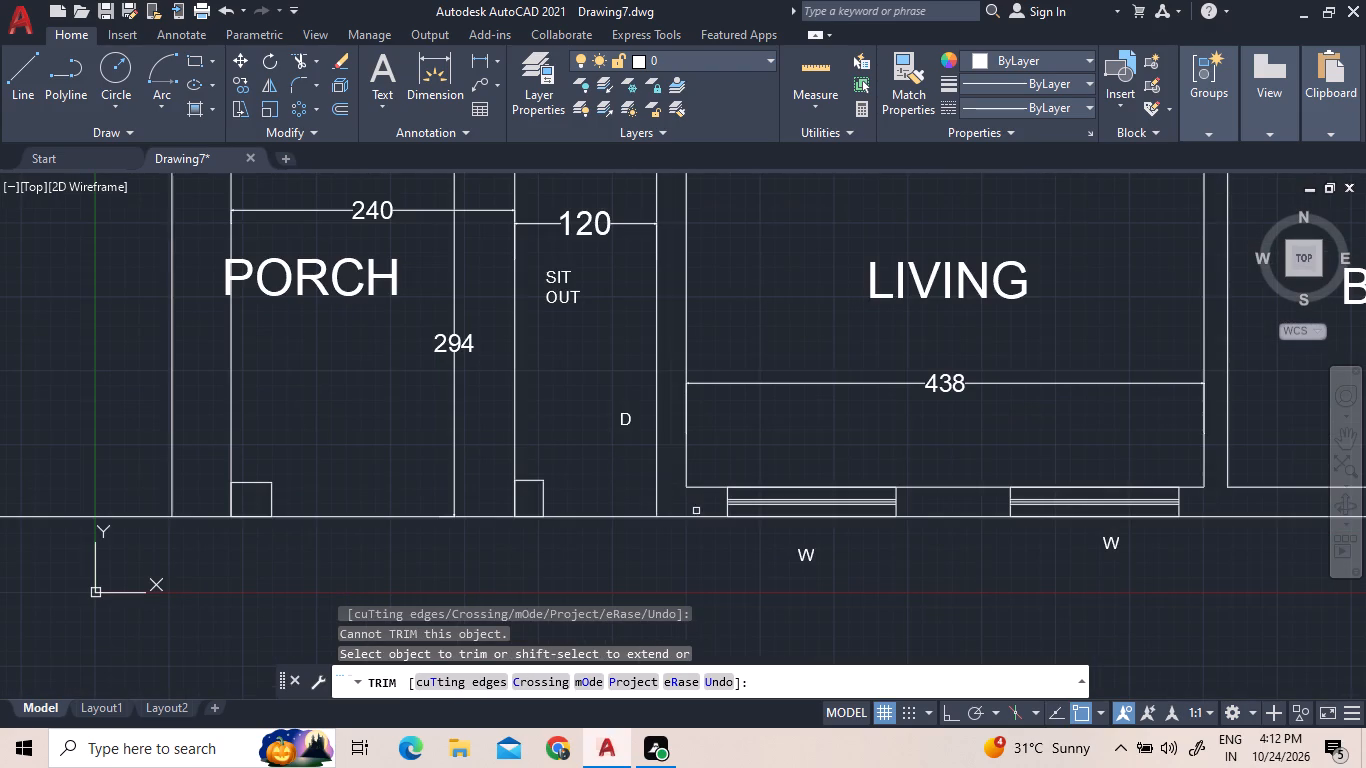
{"action": "left_click", "coordinate": [14, 79]}
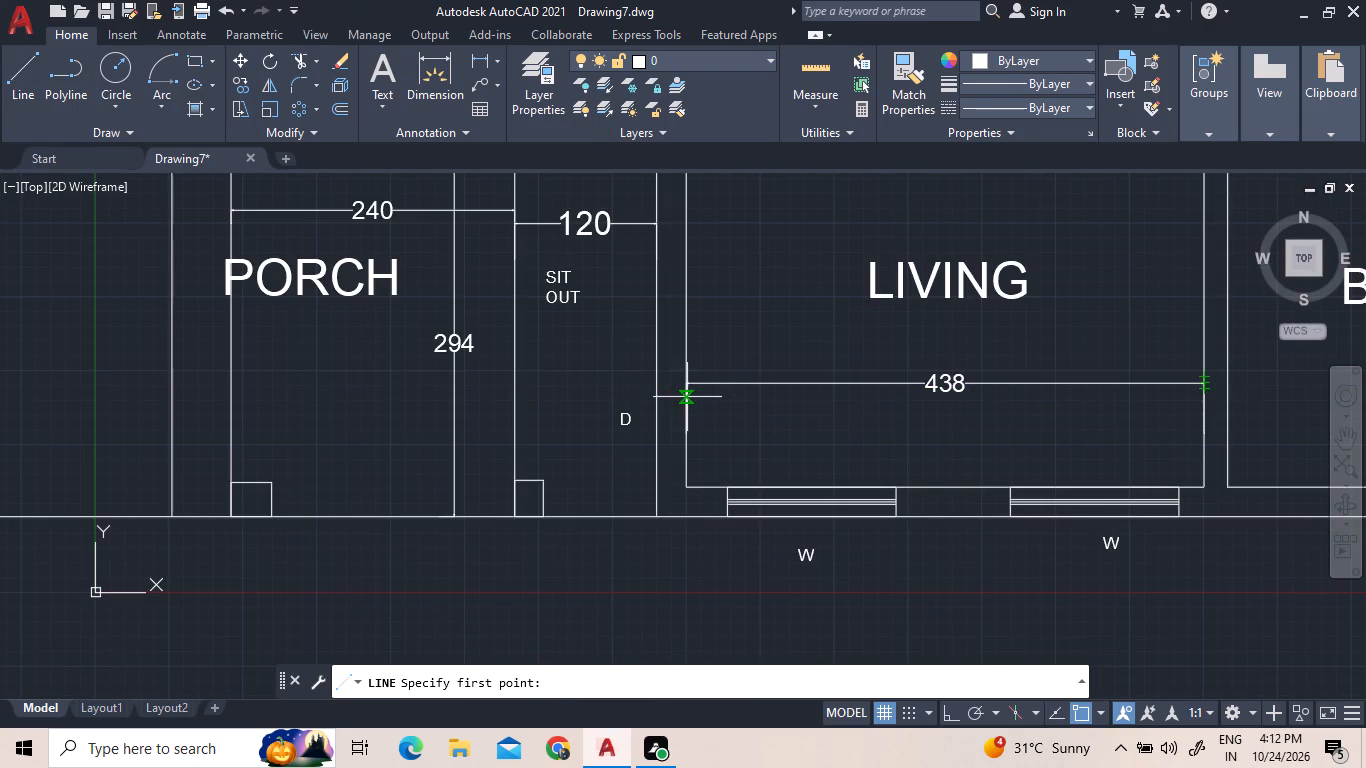
{"action": "left_click", "coordinate": [687, 397]}
{"action": "left_click", "coordinate": [660, 400]}
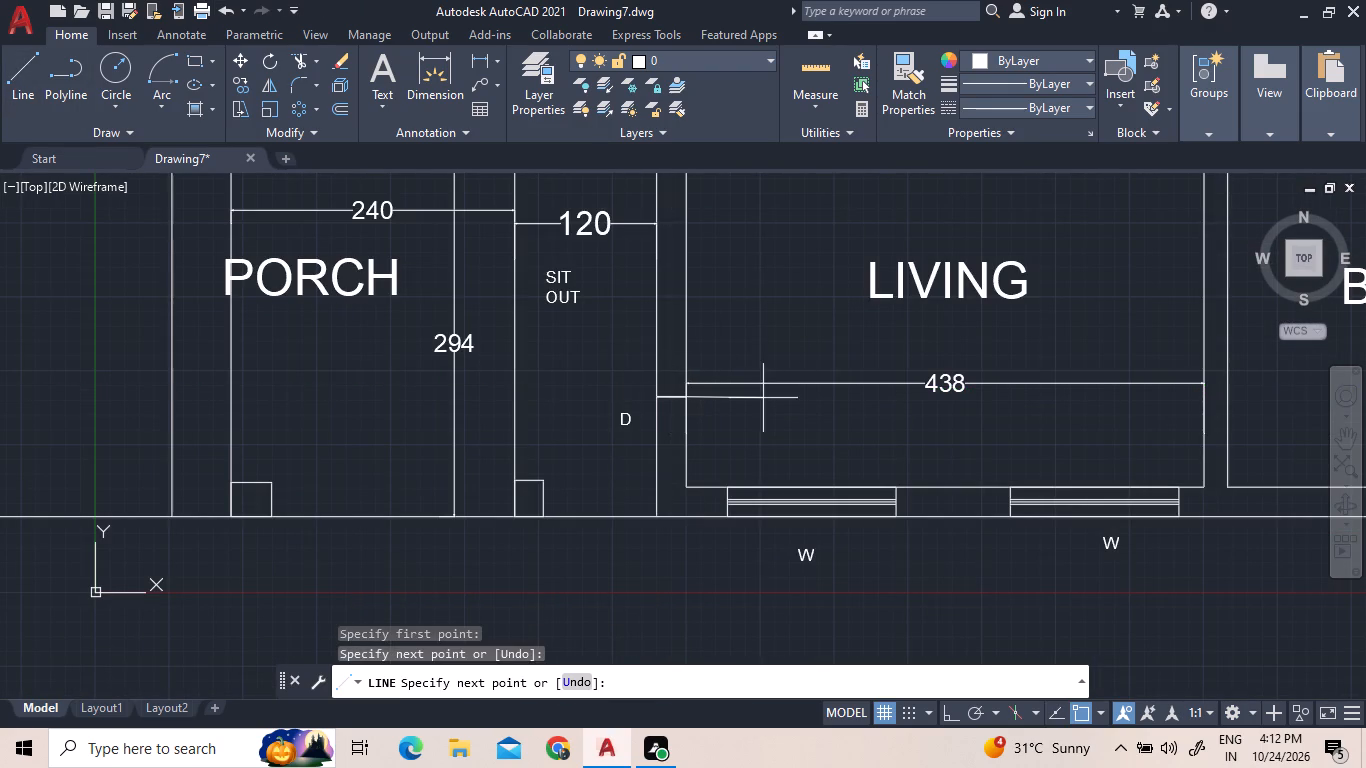
{"action": "right_click", "coordinate": [718, 411]}
{"action": "left_click", "coordinate": [730, 419]}
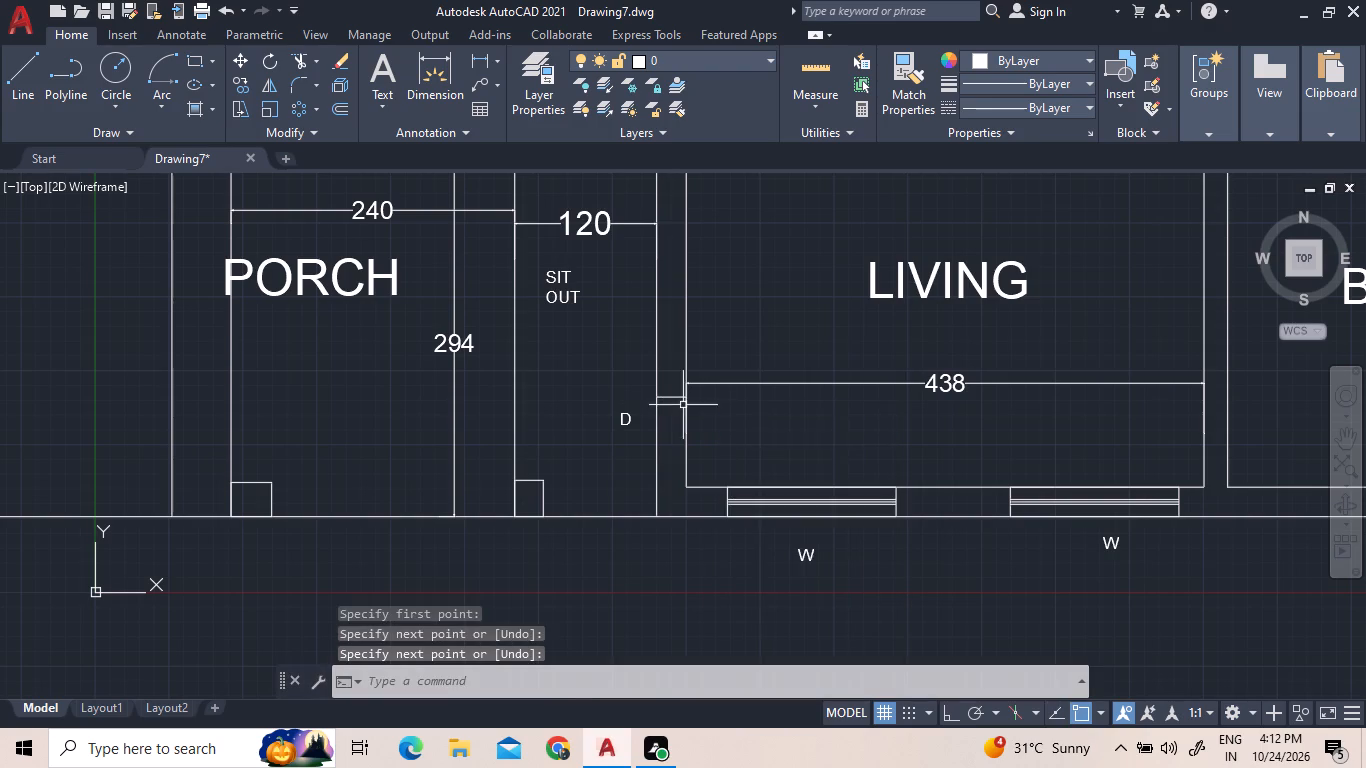
With Ortho on, draw the door opening's lower edge from the living room's inner corner across the wall to the SIT OUT side.
{"action": "scroll", "coordinate": [673, 398], "scroll_direction": "up", "scroll_amount": 3}
{"action": "scroll", "coordinate": [733, 390], "scroll_direction": "down", "scroll_amount": 2}
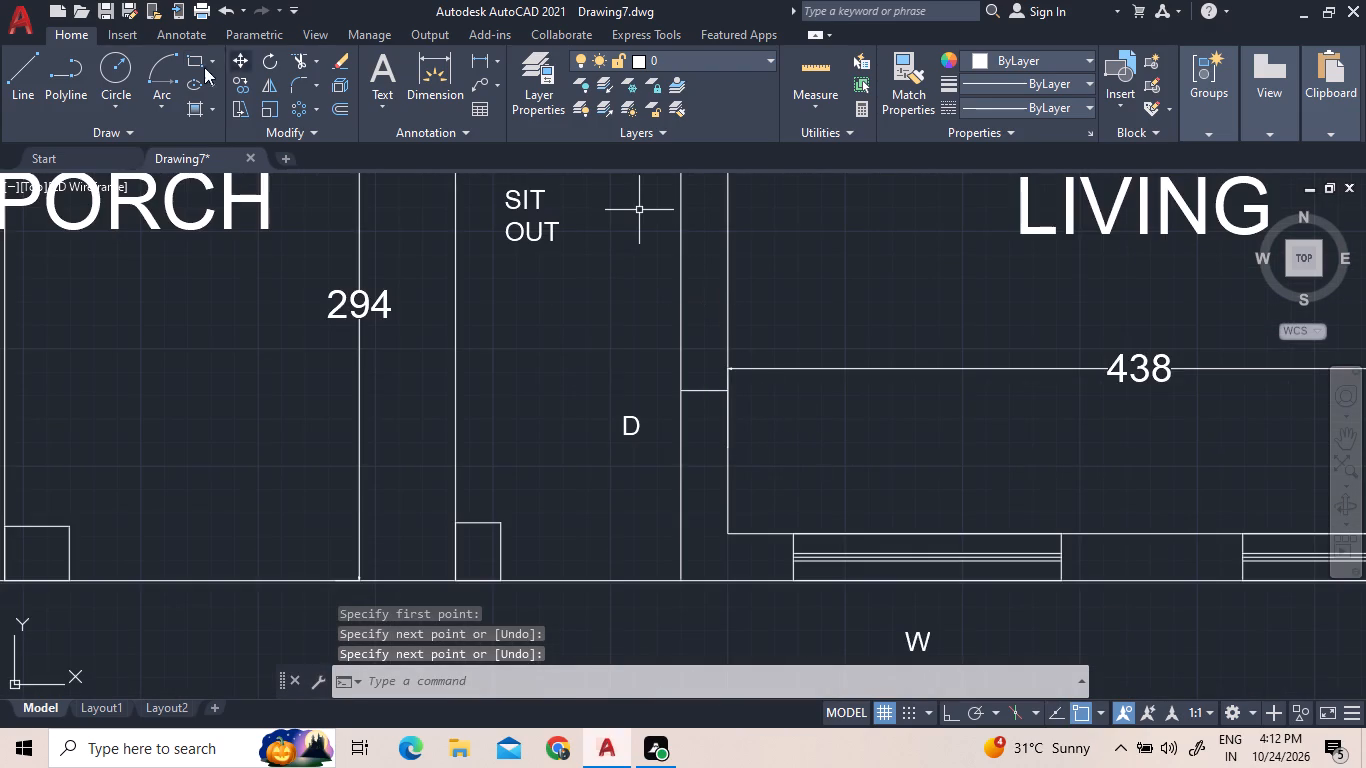
{"action": "left_click", "coordinate": [25, 88]}
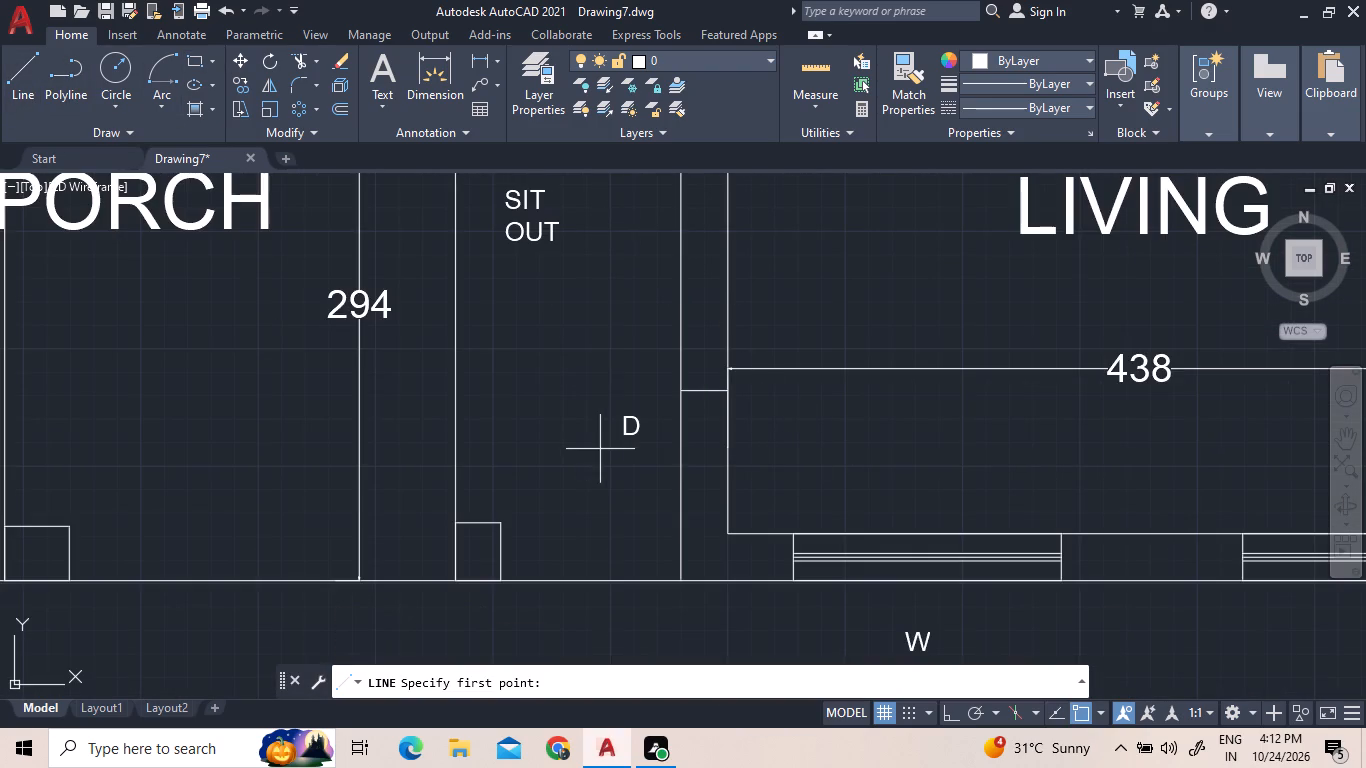
{"action": "left_click", "coordinate": [731, 534]}
{"action": "scroll", "coordinate": [670, 541], "scroll_direction": "up", "scroll_amount": 2}
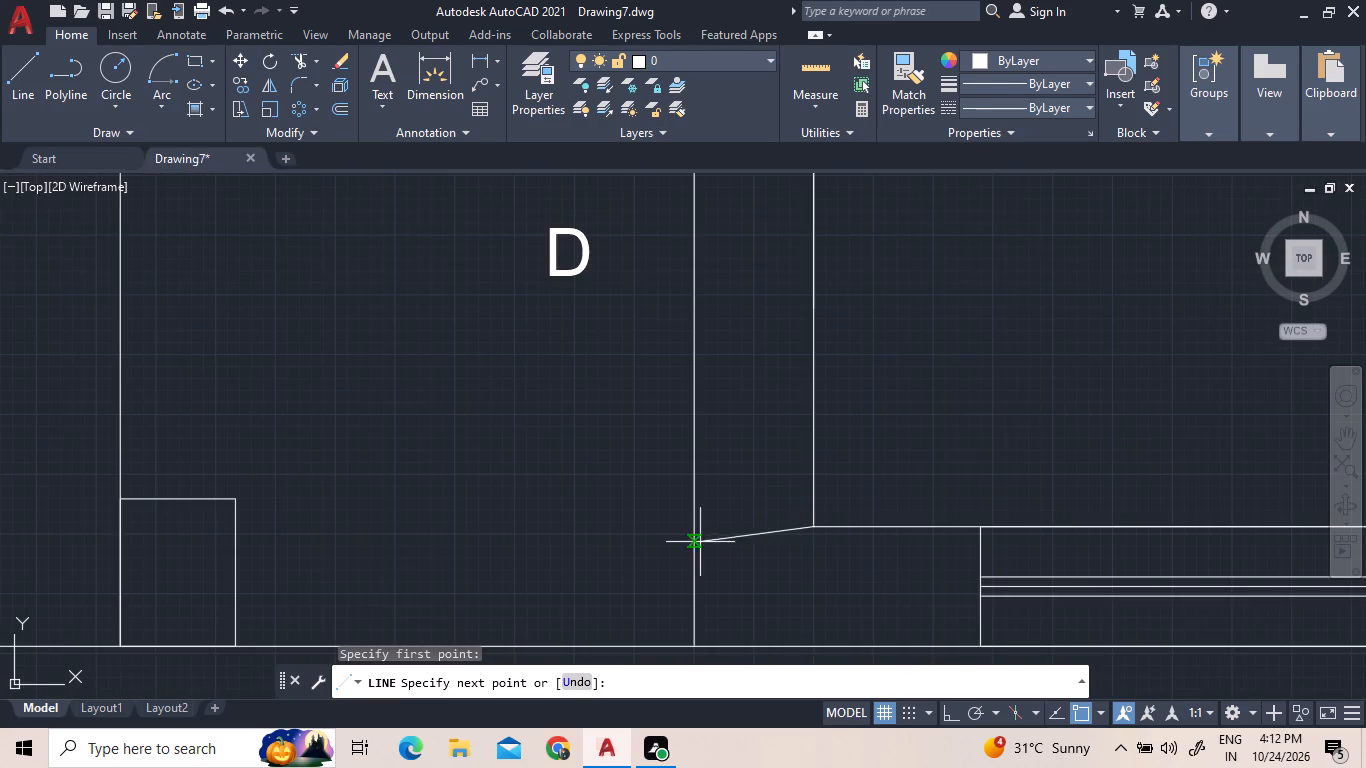
{"action": "key", "text": "F8"}
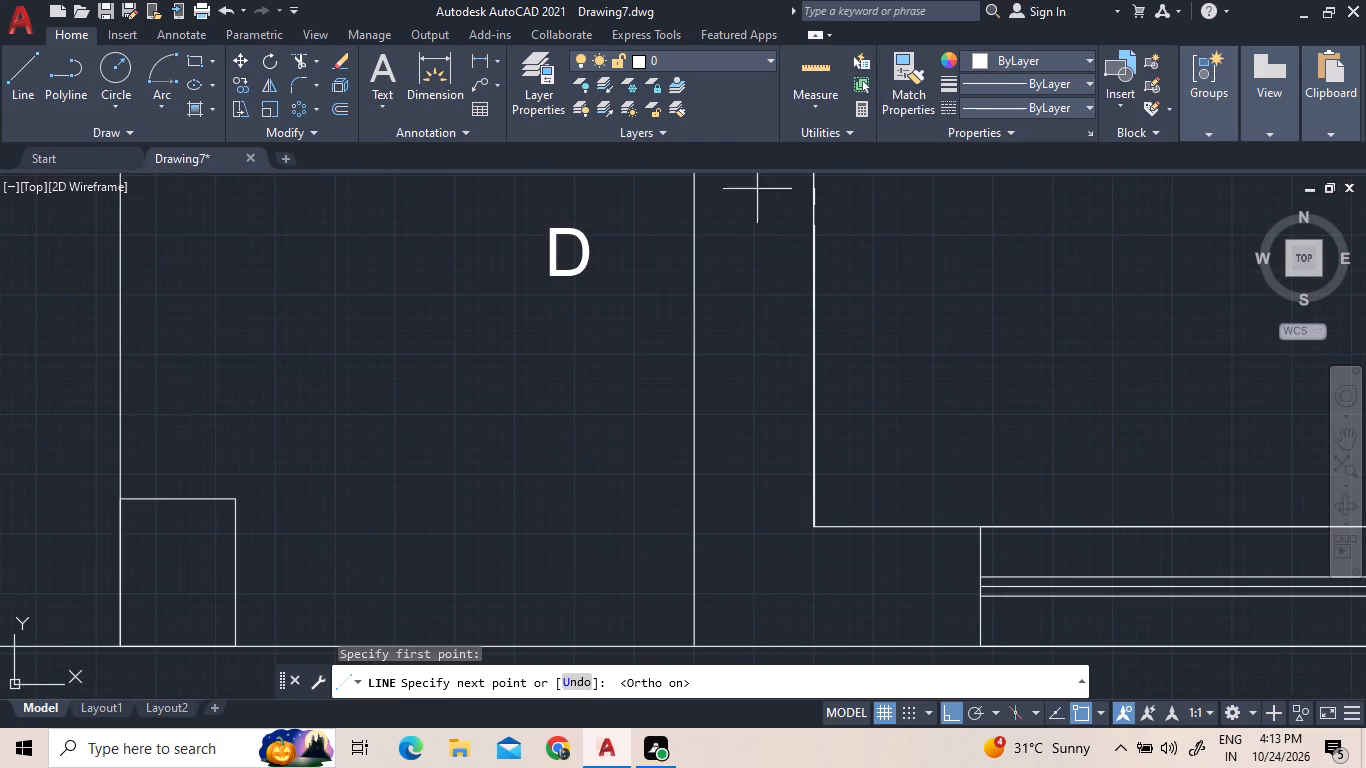
{"action": "left_click", "coordinate": [691, 530]}
{"action": "right_click", "coordinate": [748, 491]}
{"action": "left_click", "coordinate": [757, 494]}
Trim both wall lines between the two opening edges to open the doorway between SIT OUT and LIVING, and end Trim.
{"action": "scroll", "coordinate": [927, 439], "scroll_direction": "down", "scroll_amount": 2}
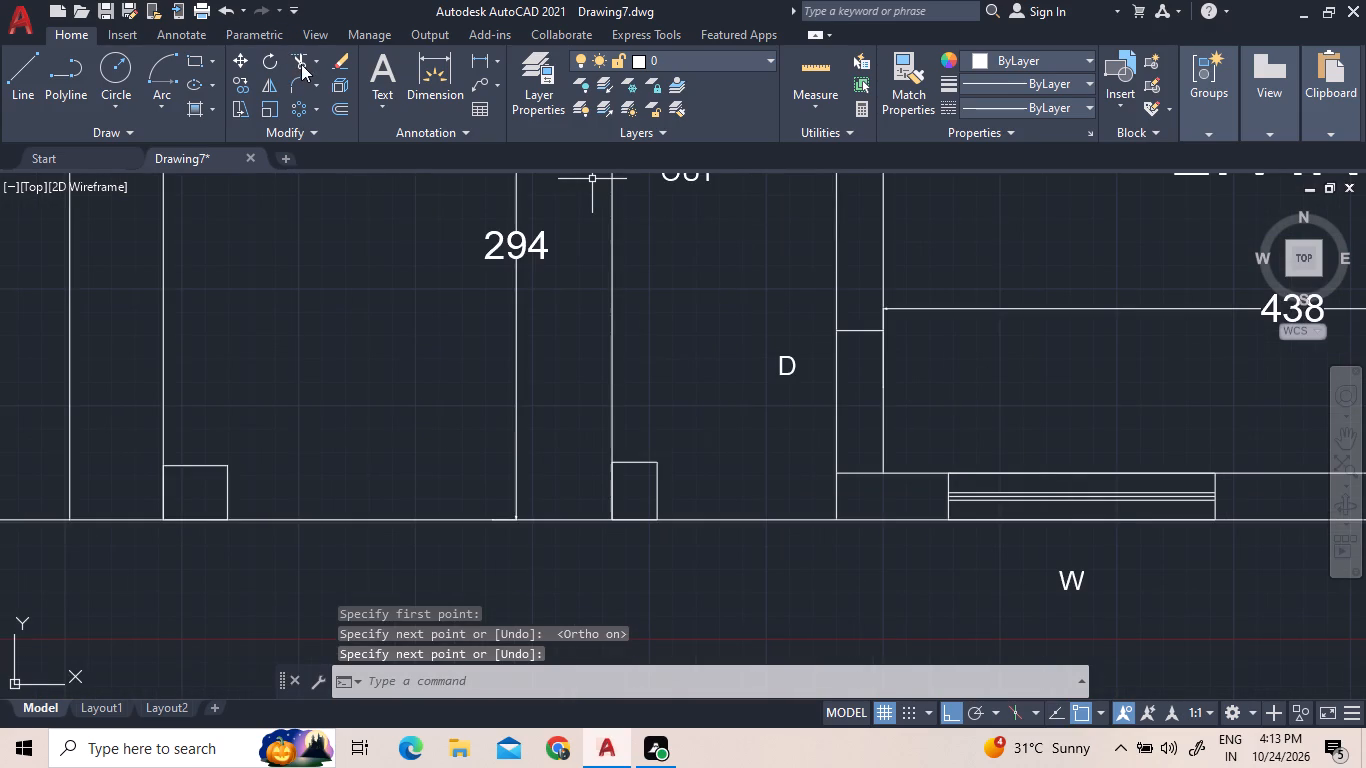
{"action": "left_click", "coordinate": [301, 64]}
{"action": "left_click", "coordinate": [870, 424]}
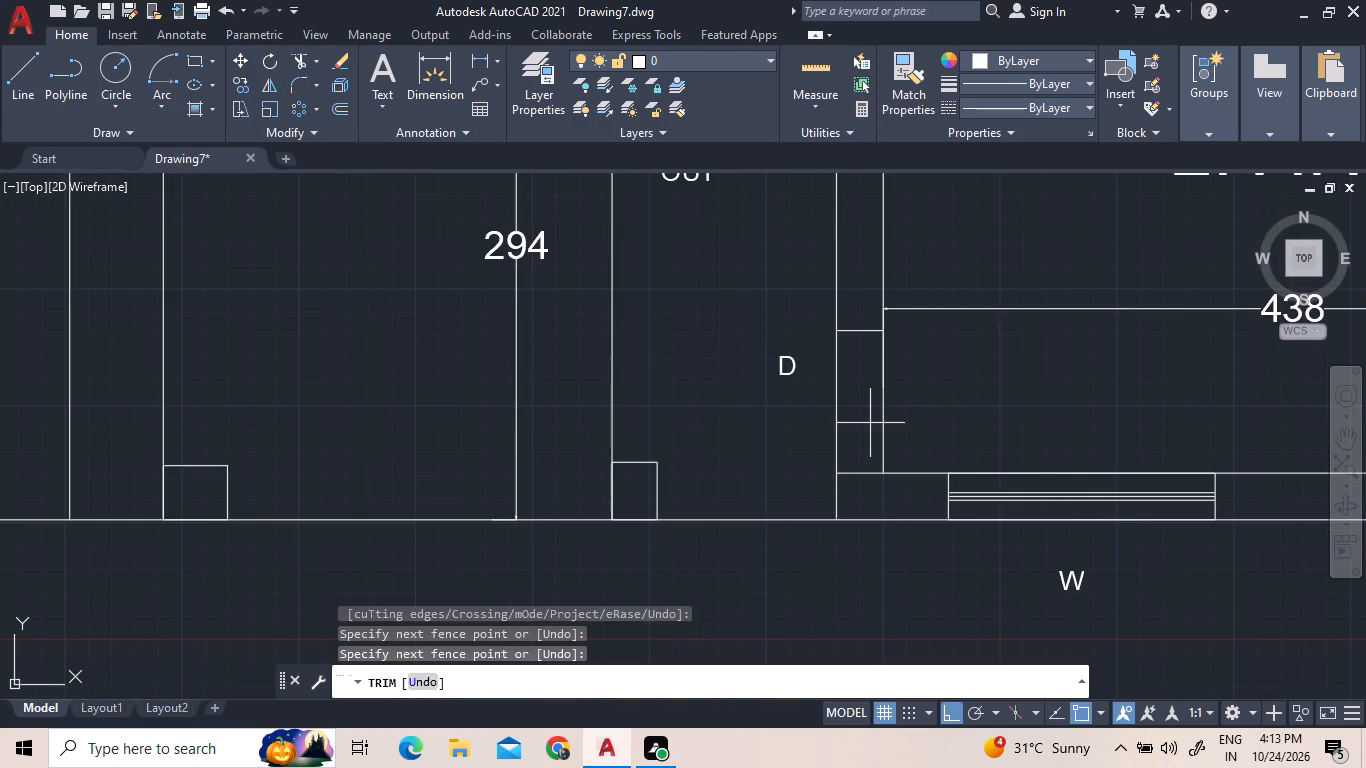
{"action": "left_click", "coordinate": [946, 388]}
{"action": "left_click", "coordinate": [941, 367]}
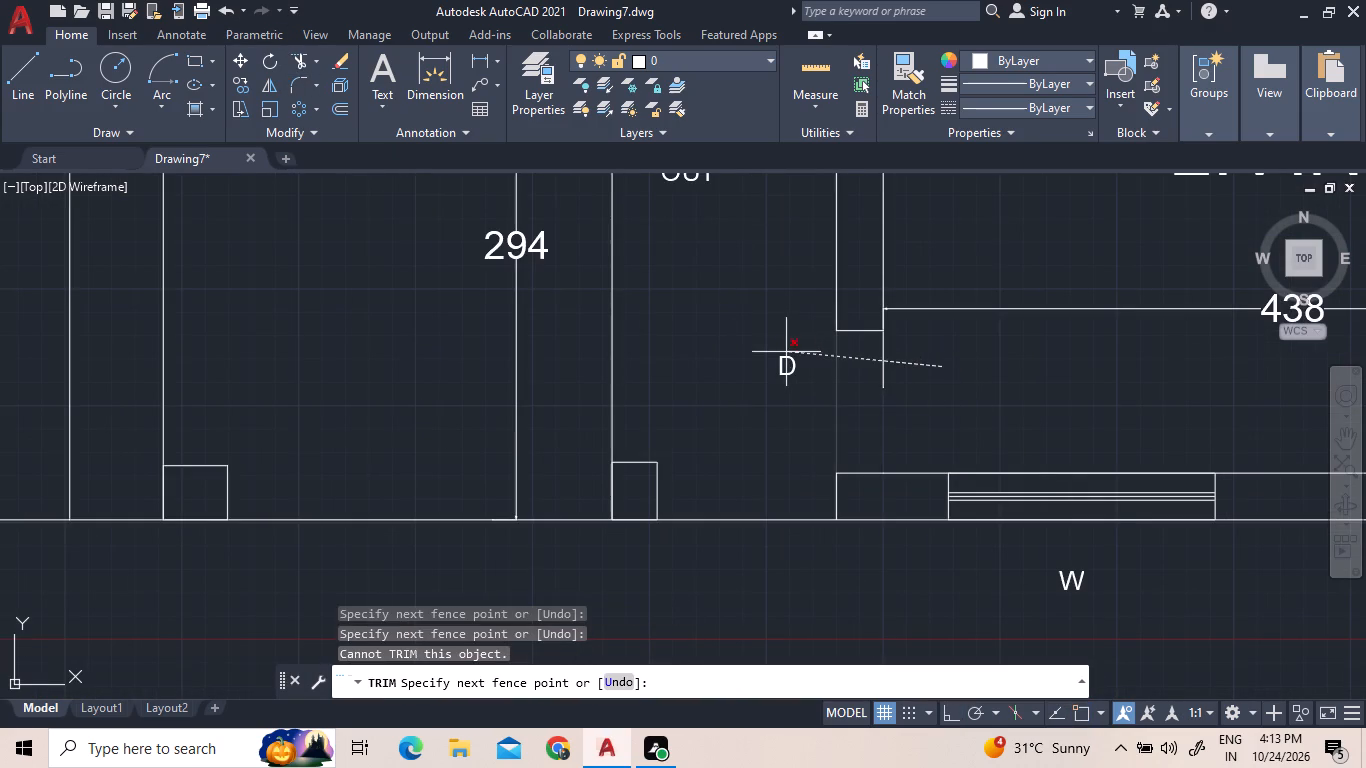
{"action": "left_click", "coordinate": [786, 324]}
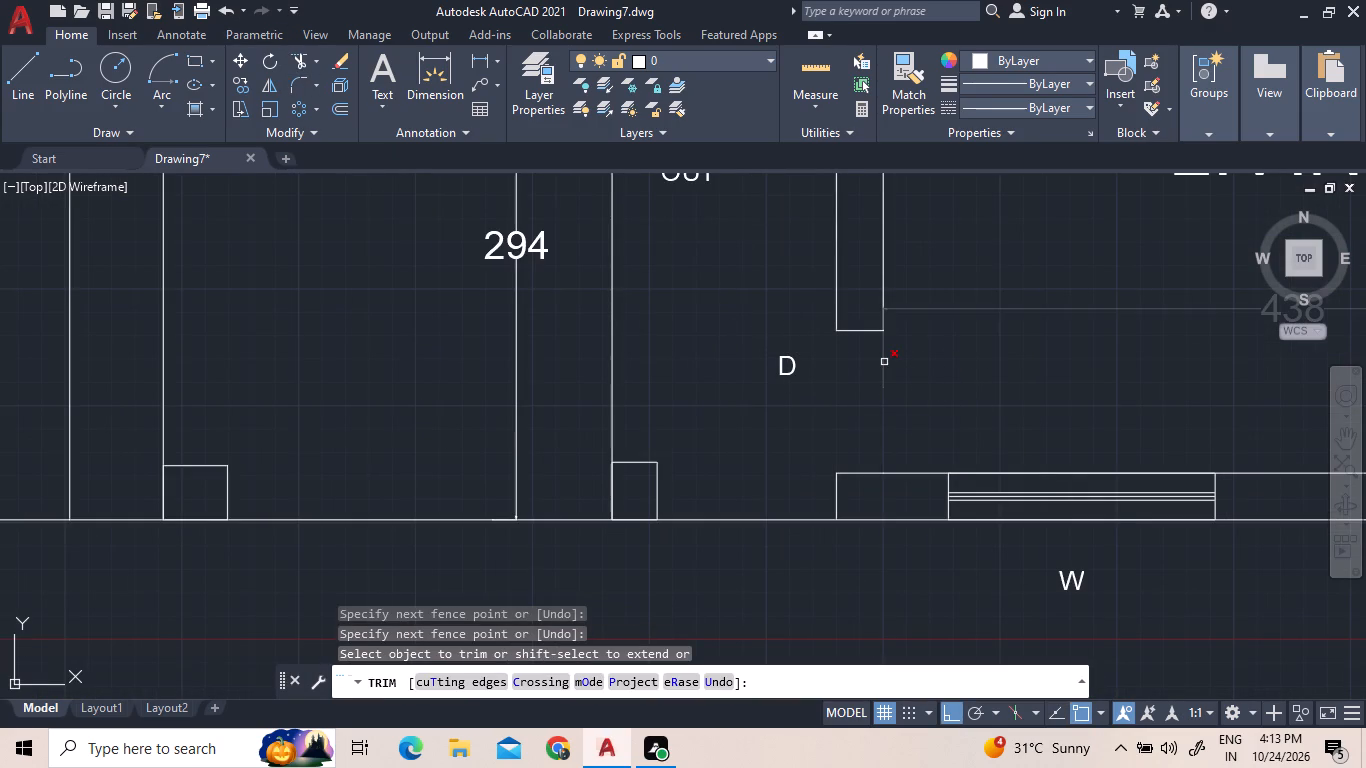
{"action": "scroll", "coordinate": [896, 407], "scroll_direction": "down", "scroll_amount": 1}
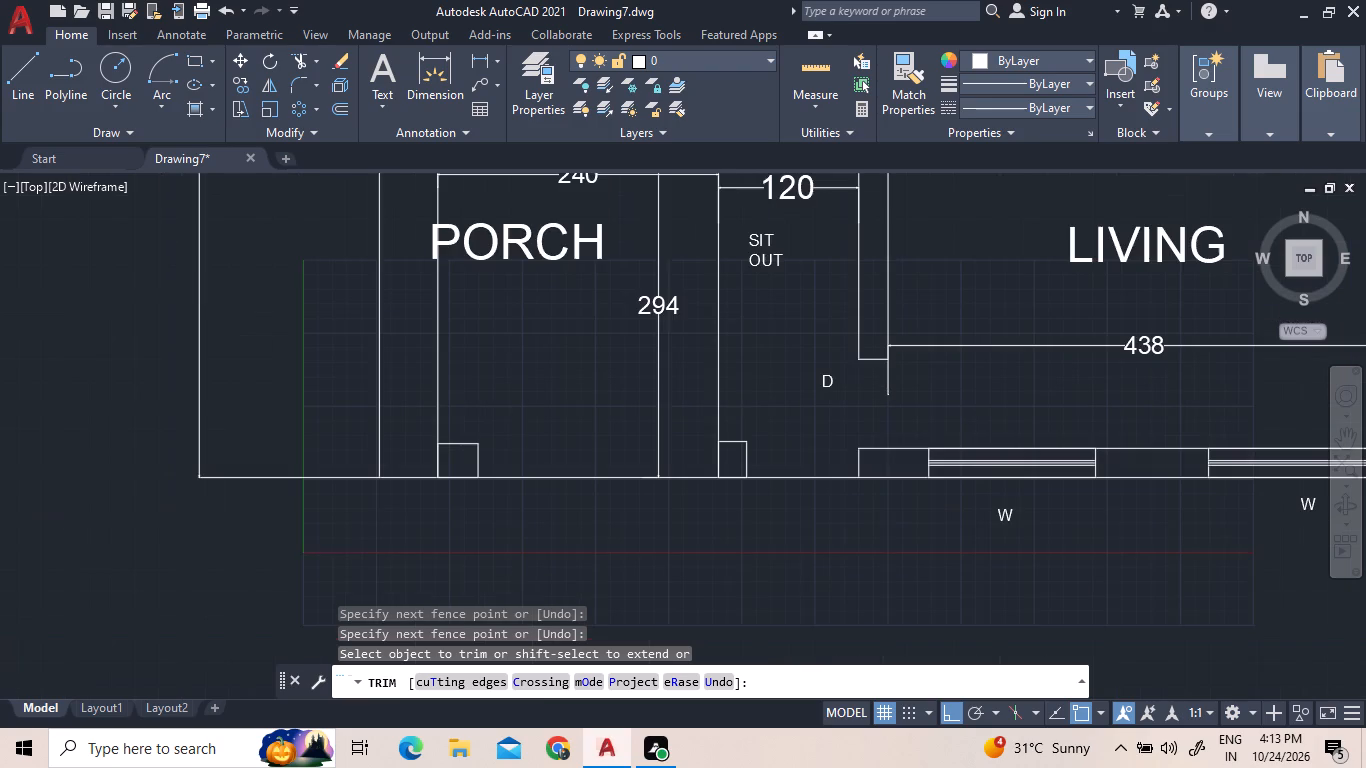
{"action": "right_click", "coordinate": [938, 416]}
{"action": "left_click", "coordinate": [965, 428]}
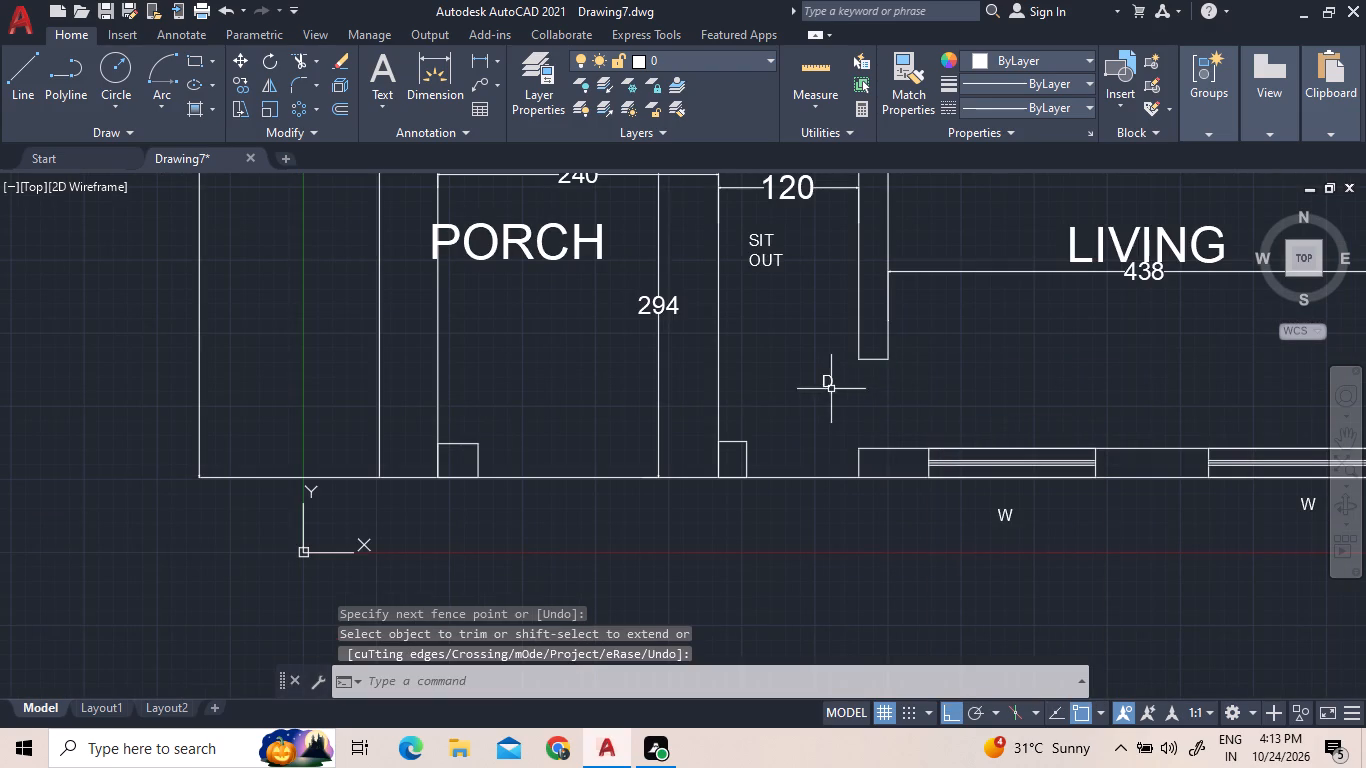
Move the D label horizontally from the SIT OUT side into the door opening between SIT OUT and LIVING.
{"action": "left_click", "coordinate": [830, 378]}
{"action": "right_click", "coordinate": [830, 378]}
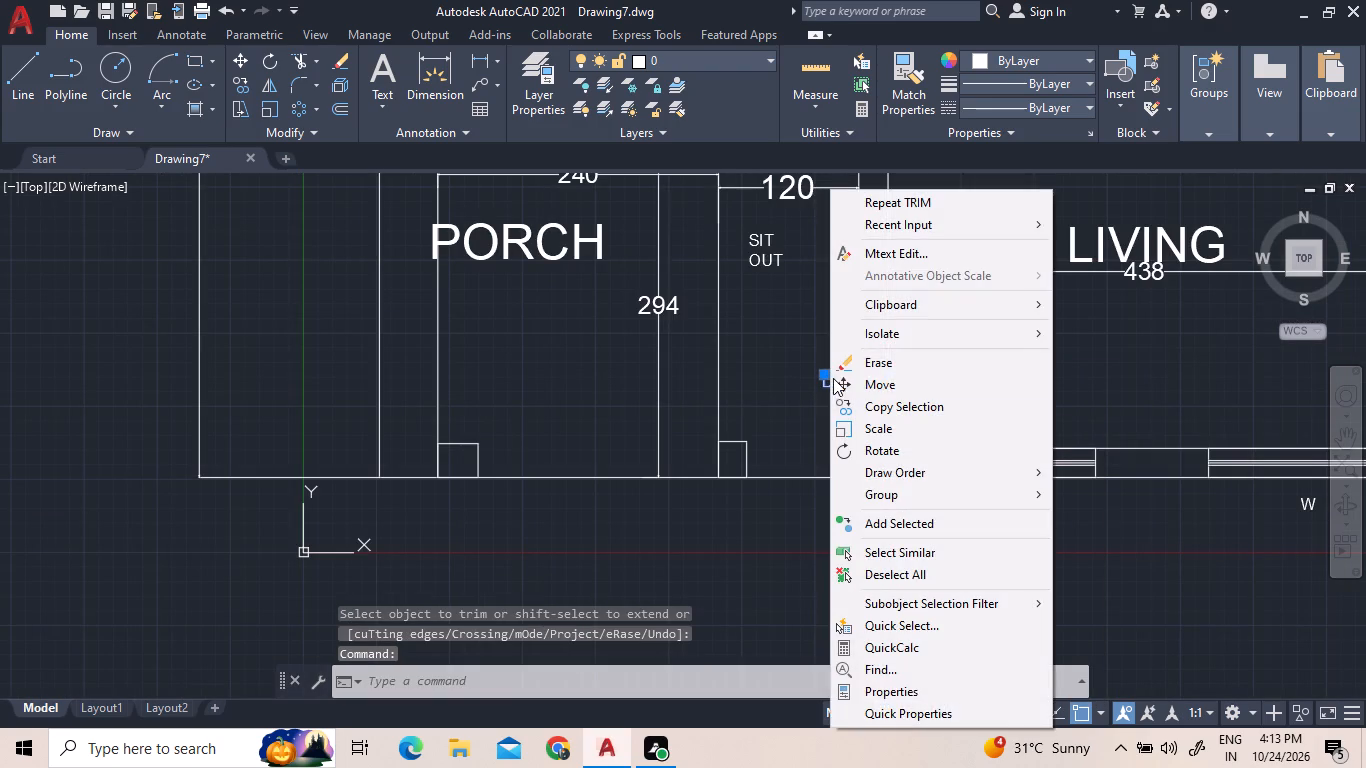
{"action": "left_click", "coordinate": [914, 390]}
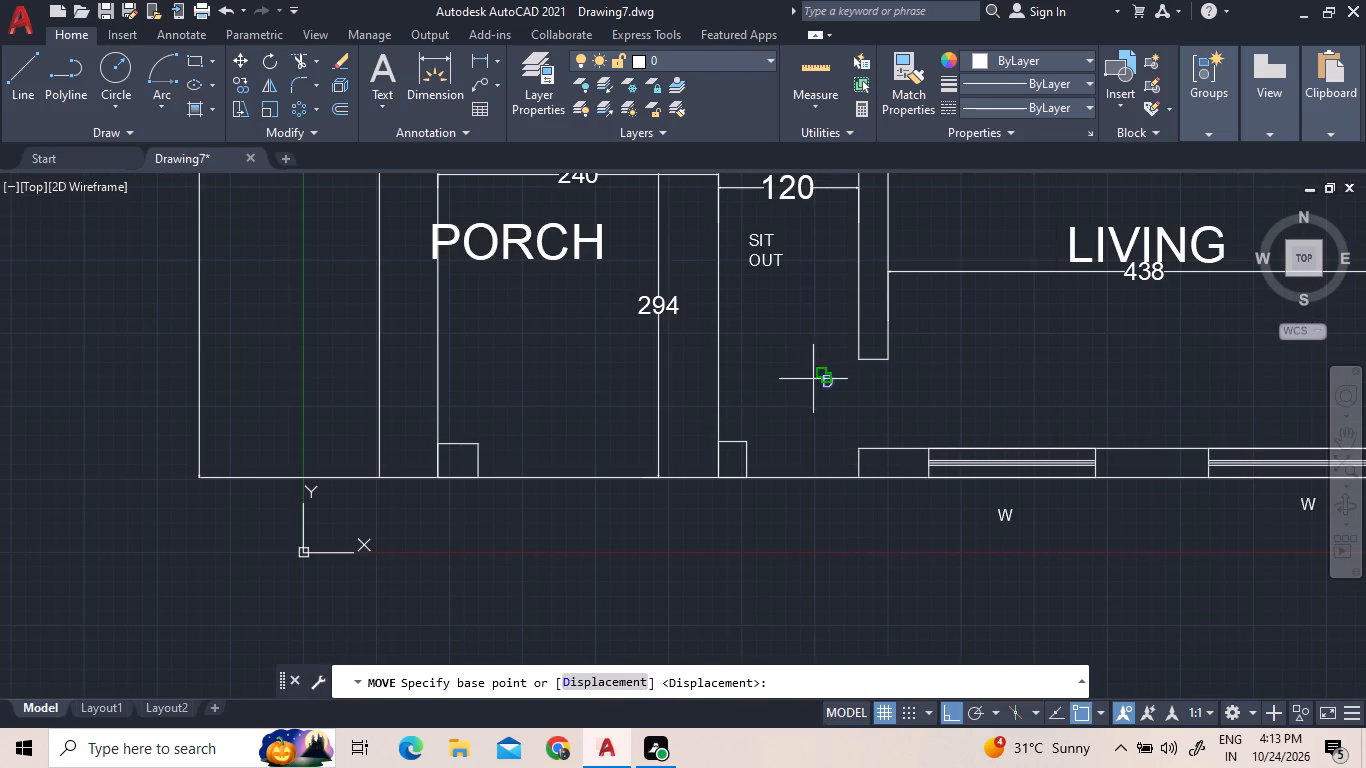
{"action": "left_click", "coordinate": [822, 379]}
{"action": "left_click", "coordinate": [864, 404]}
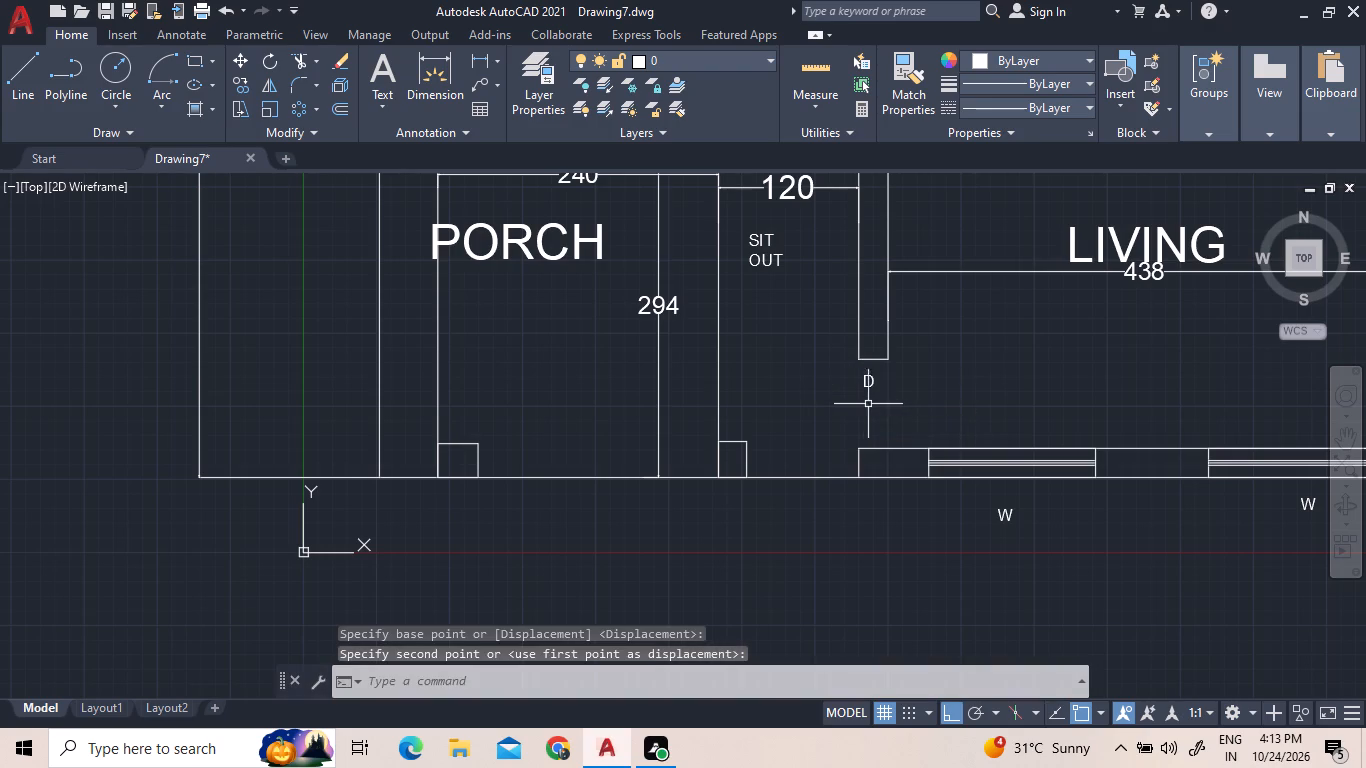
Look over the original plan and its copy to compare the door openings and their labels.
{"action": "scroll", "coordinate": [884, 409], "scroll_direction": "down", "scroll_amount": 2}
{"action": "middle_click_drag", "start_coordinate": [949, 390], "coordinate": [625, 492]}
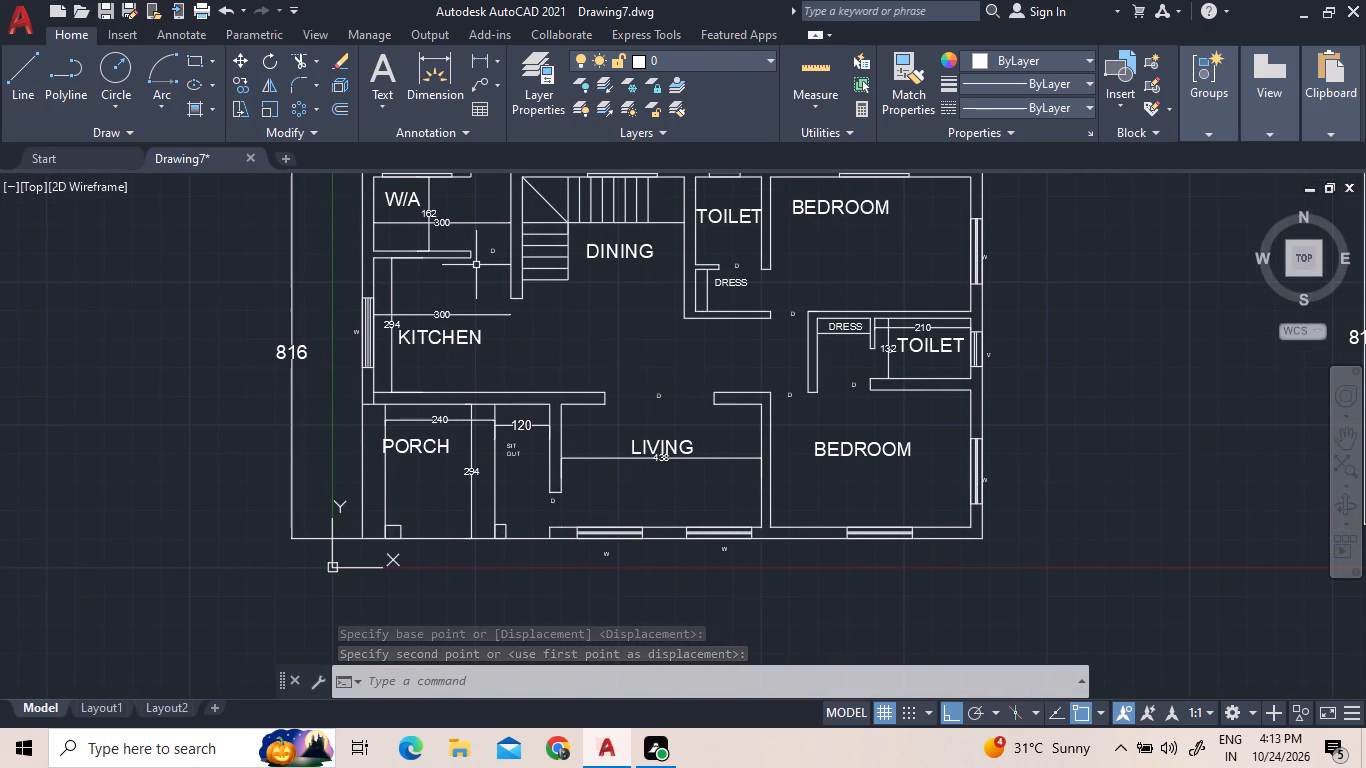
{"action": "middle_click_drag", "start_coordinate": [476, 265], "coordinate": [370, 334]}
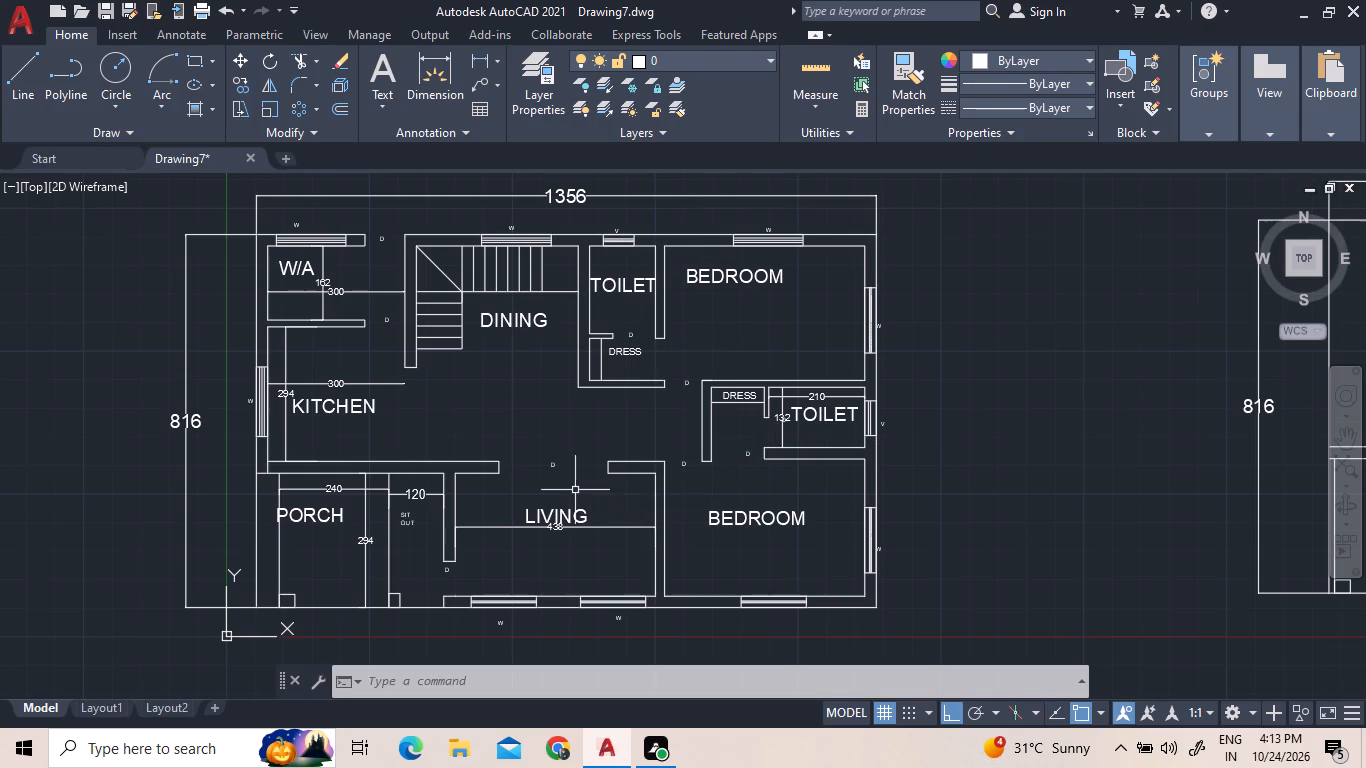
{"action": "middle_click_drag", "start_coordinate": [314, 390], "coordinate": [27, 290]}
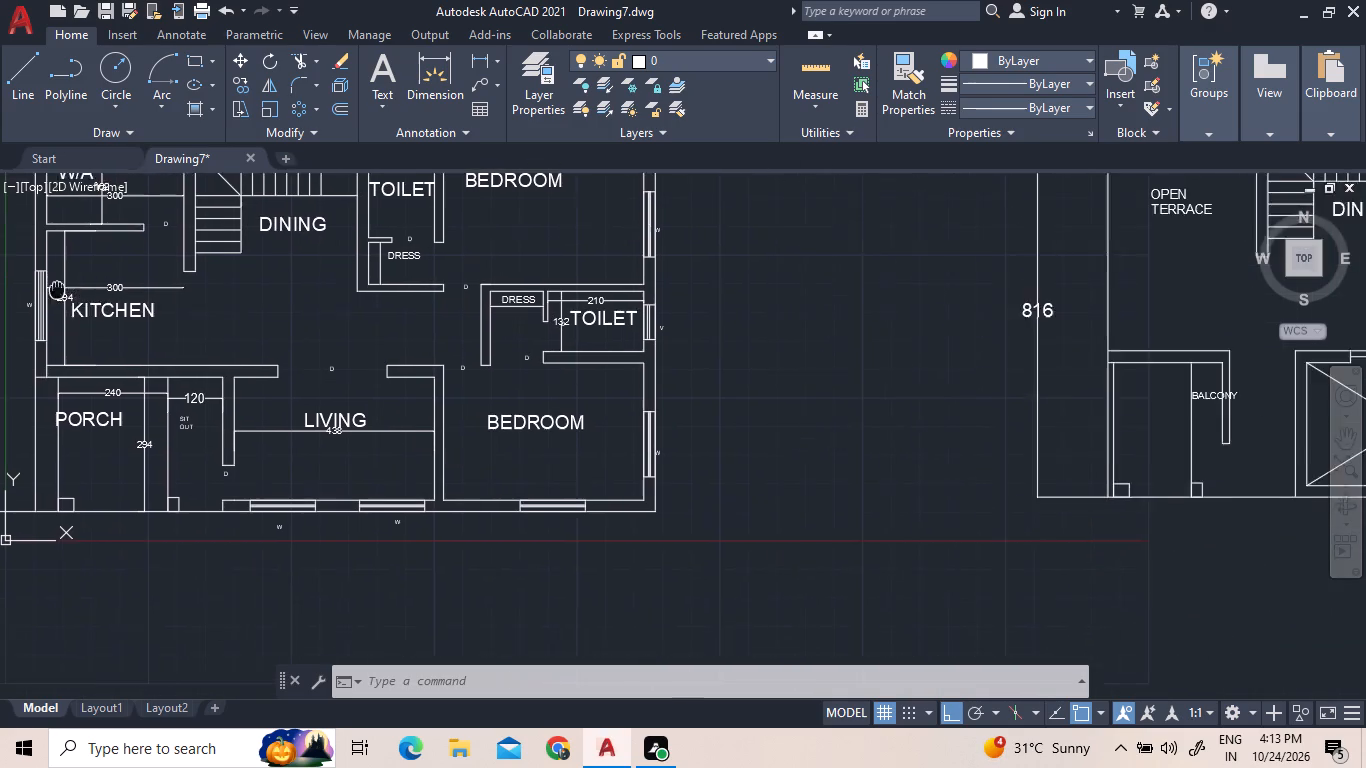
{"action": "middle_click_drag", "start_coordinate": [27, 290], "coordinate": [0, 417]}
{"action": "middle_click_drag", "start_coordinate": [618, 418], "coordinate": [120, 303]}
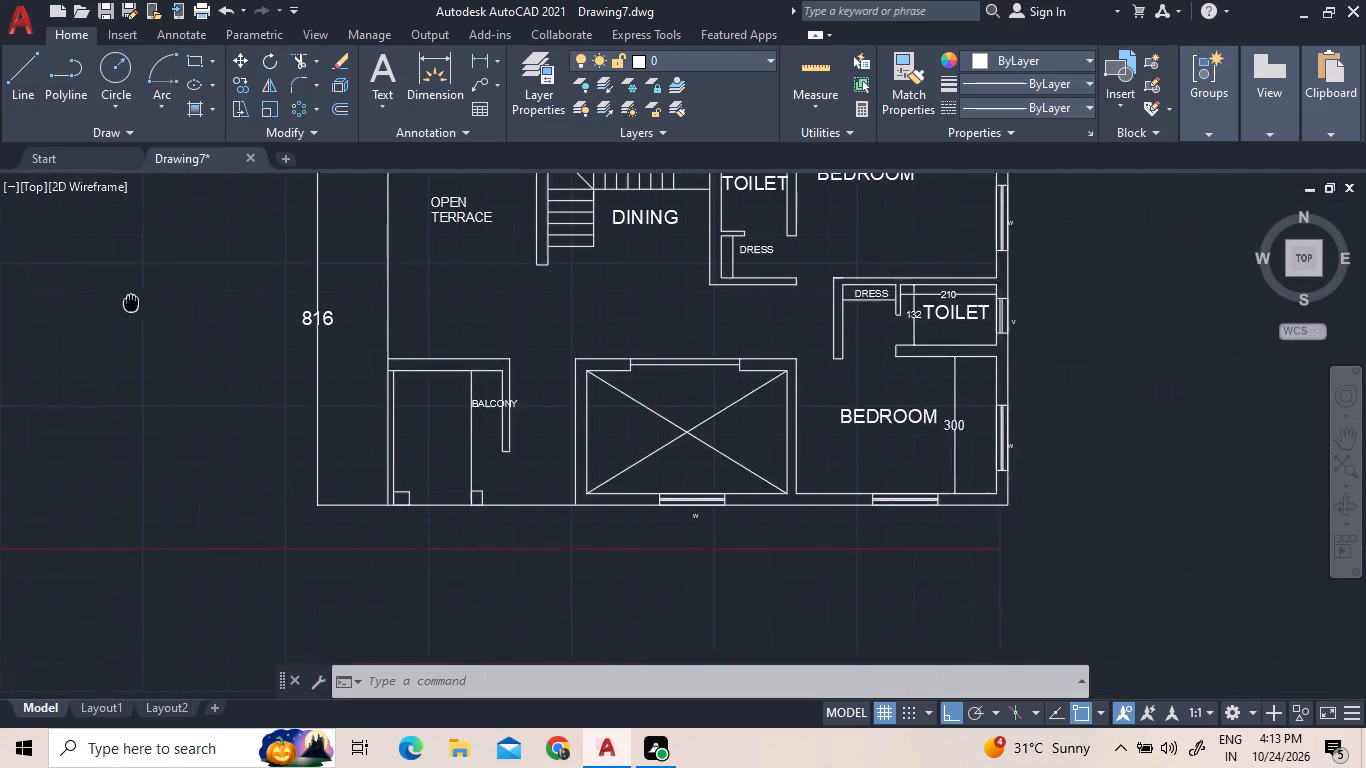
{"action": "middle_click_drag", "start_coordinate": [120, 303], "coordinate": [72, 436]}
{"action": "middle_click_drag", "start_coordinate": [472, 492], "coordinate": [472, 491]}
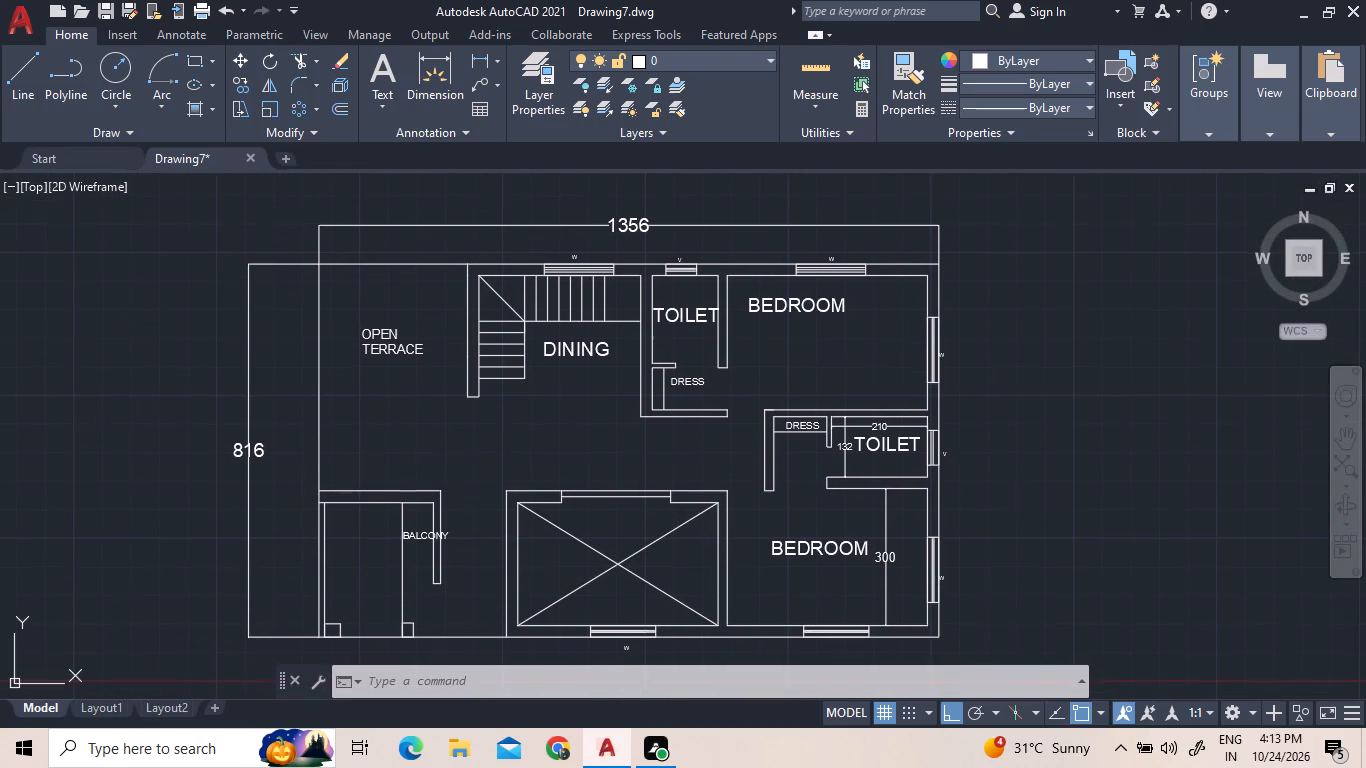
{"action": "middle_click_drag", "start_coordinate": [472, 491], "coordinate": [455, 440]}
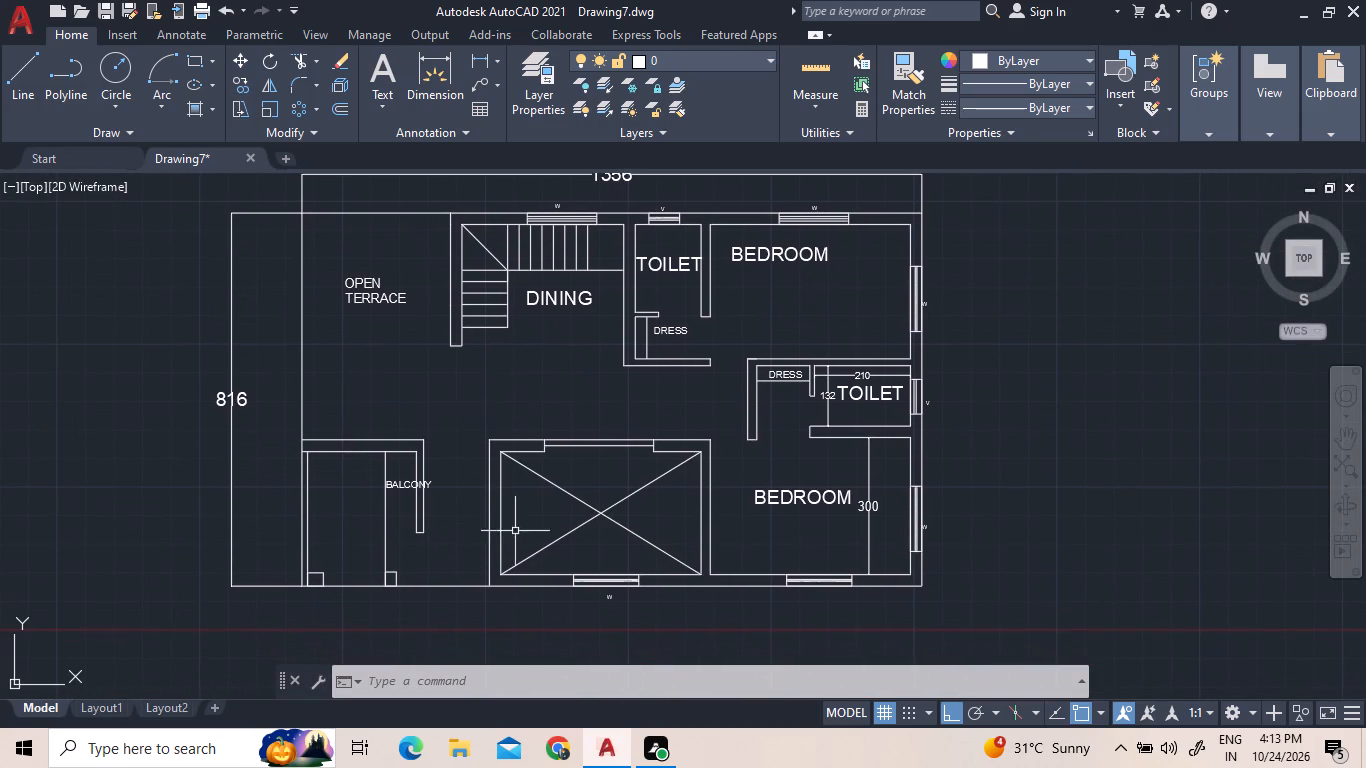
{"action": "middle_click_drag", "start_coordinate": [521, 537], "coordinate": [492, 507]}
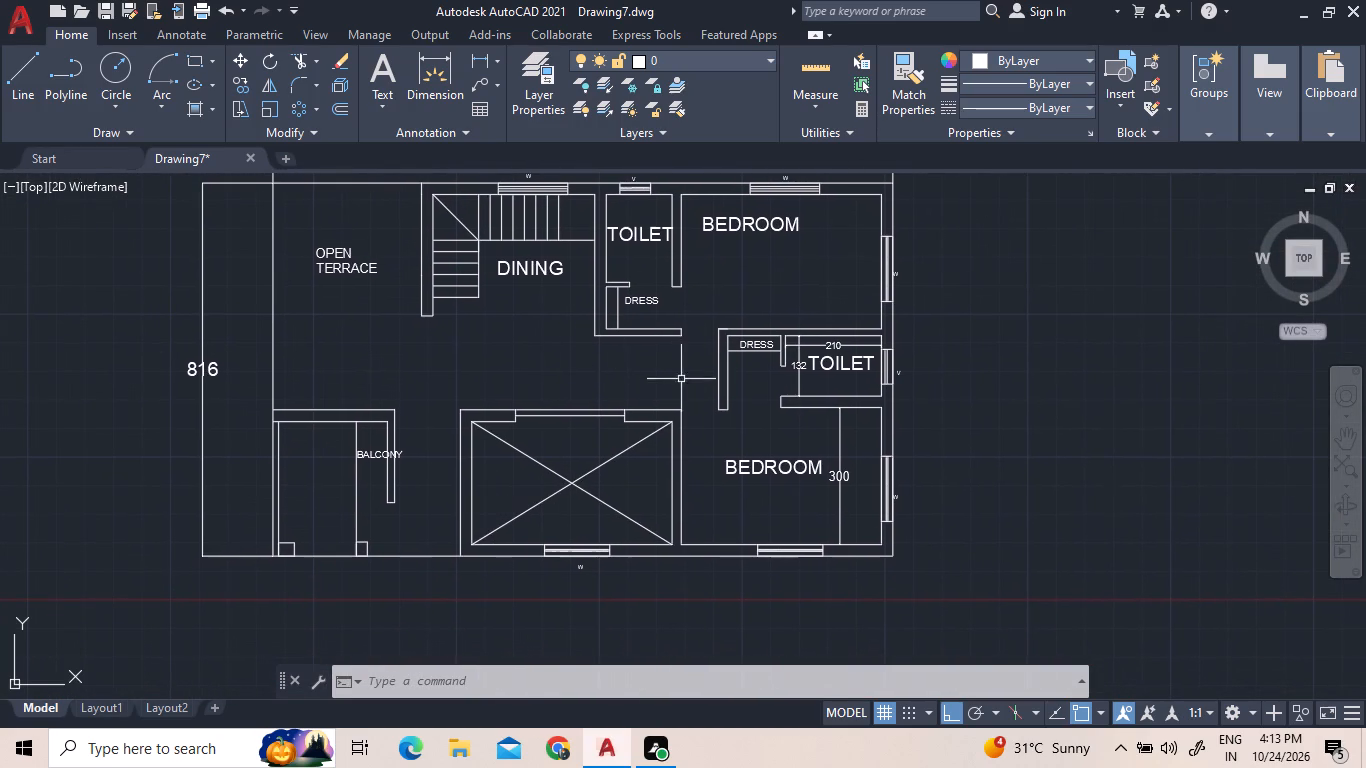
{"action": "scroll", "coordinate": [747, 304], "scroll_direction": "up", "scroll_amount": 1}
{"action": "scroll", "coordinate": [755, 305], "scroll_direction": "down", "scroll_amount": 3}
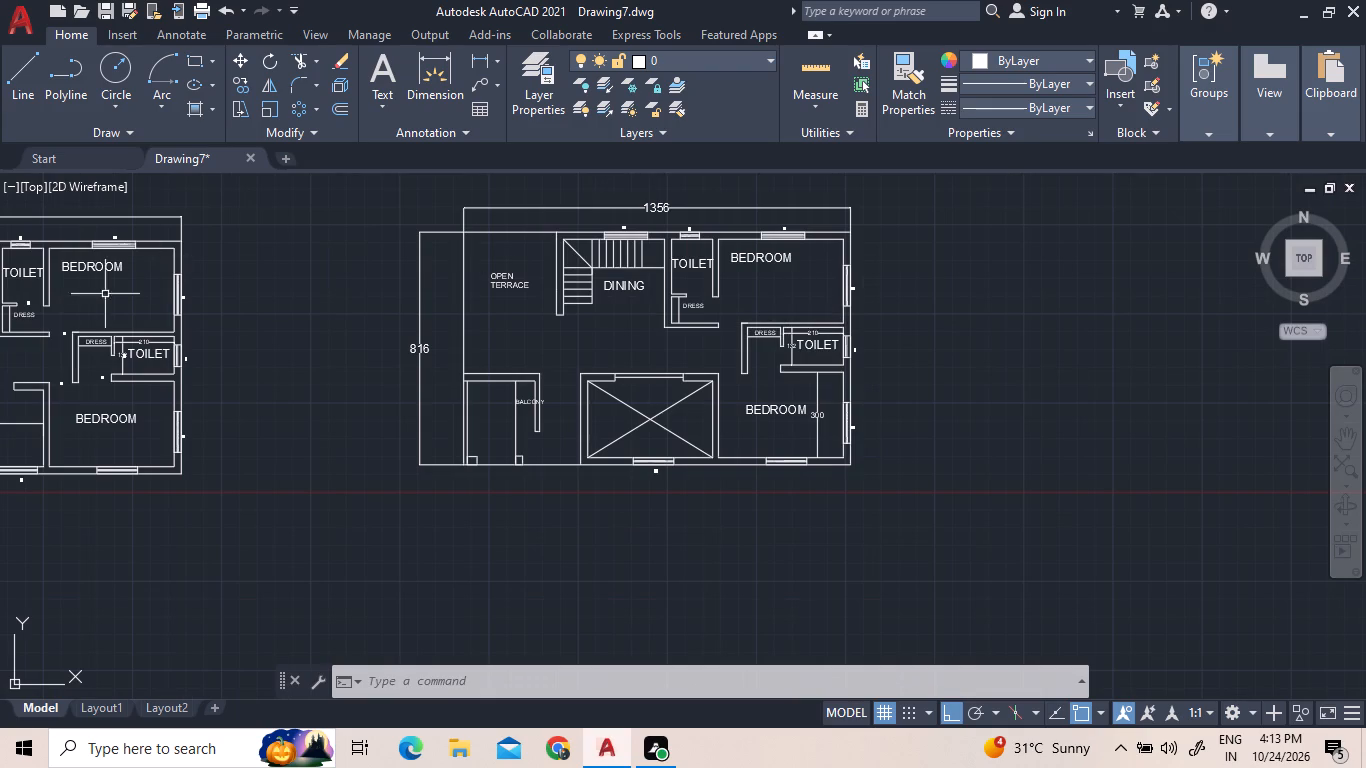
Copy the D label beside the original's lower toilet to both bedroom entrances in the copied plan, turning Ortho off for the upper one.
{"action": "scroll", "coordinate": [78, 360], "scroll_direction": "up", "scroll_amount": 3}
{"action": "left_click", "coordinate": [176, 418]}
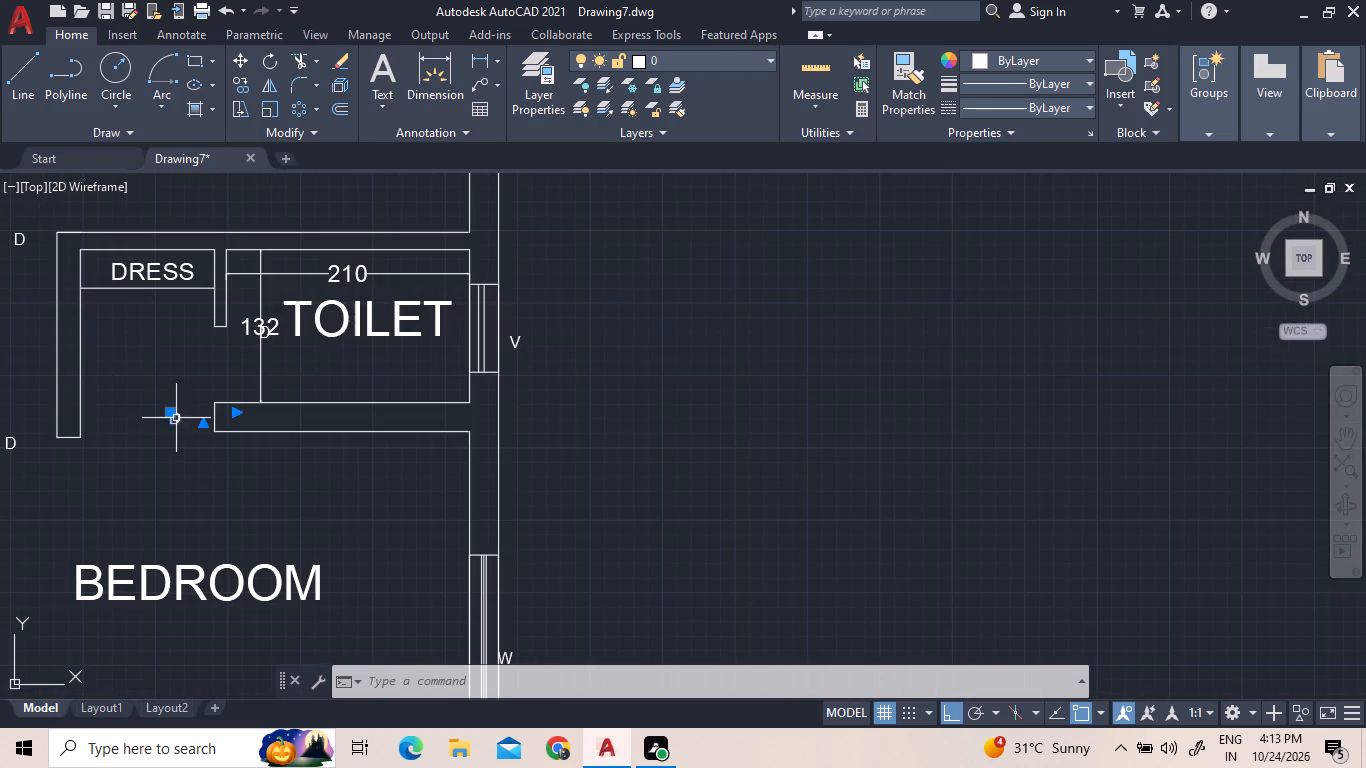
{"action": "right_click", "coordinate": [167, 386]}
{"action": "left_click", "coordinate": [200, 403]}
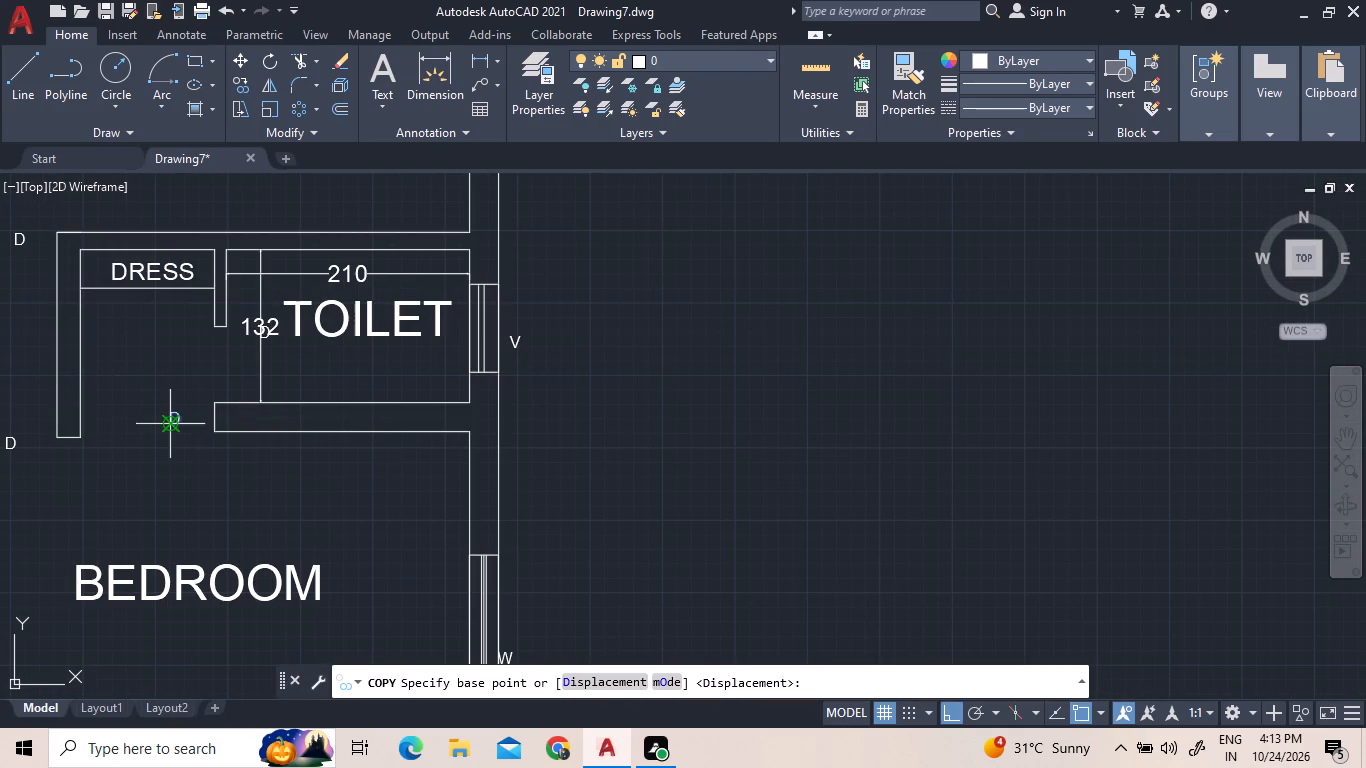
{"action": "left_click", "coordinate": [175, 421]}
{"action": "scroll", "coordinate": [722, 411], "scroll_direction": "down", "scroll_amount": 4}
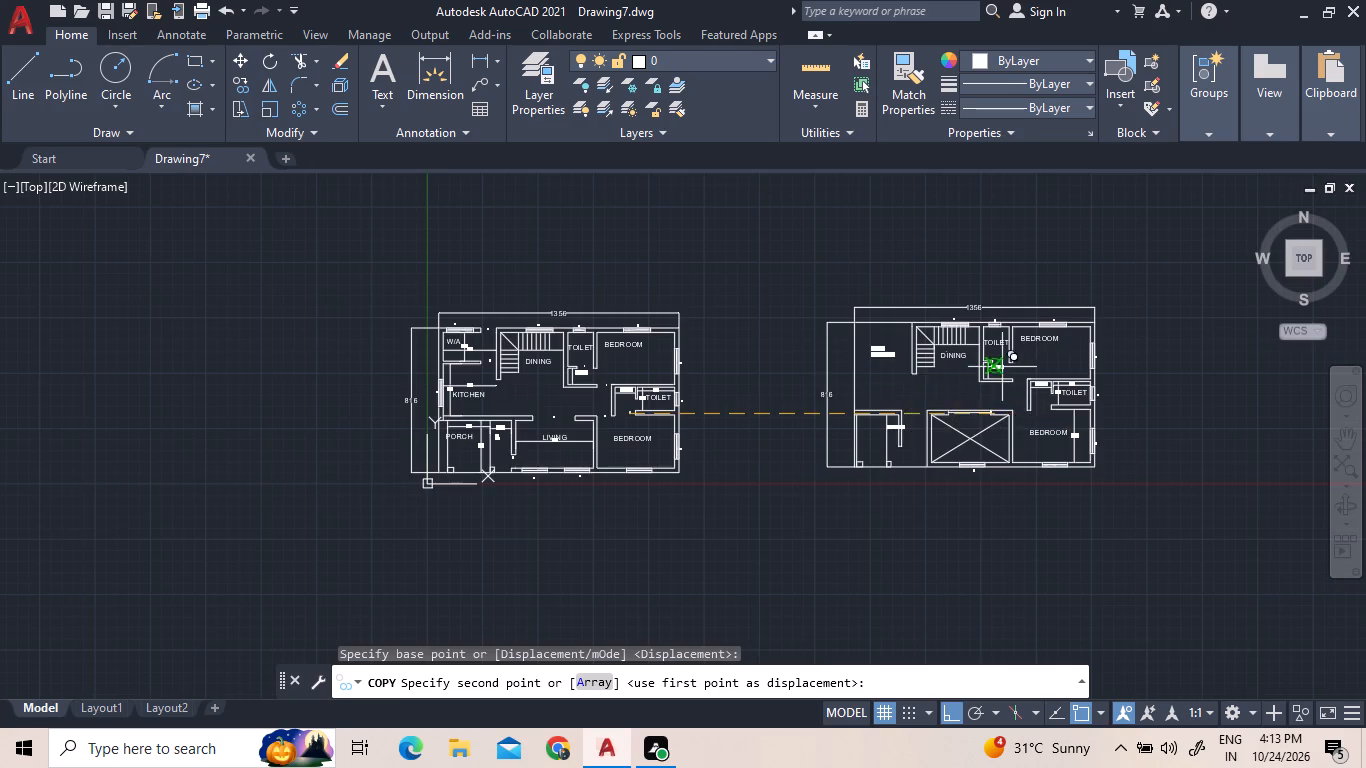
{"action": "scroll", "coordinate": [1029, 363], "scroll_direction": "up", "scroll_amount": 3}
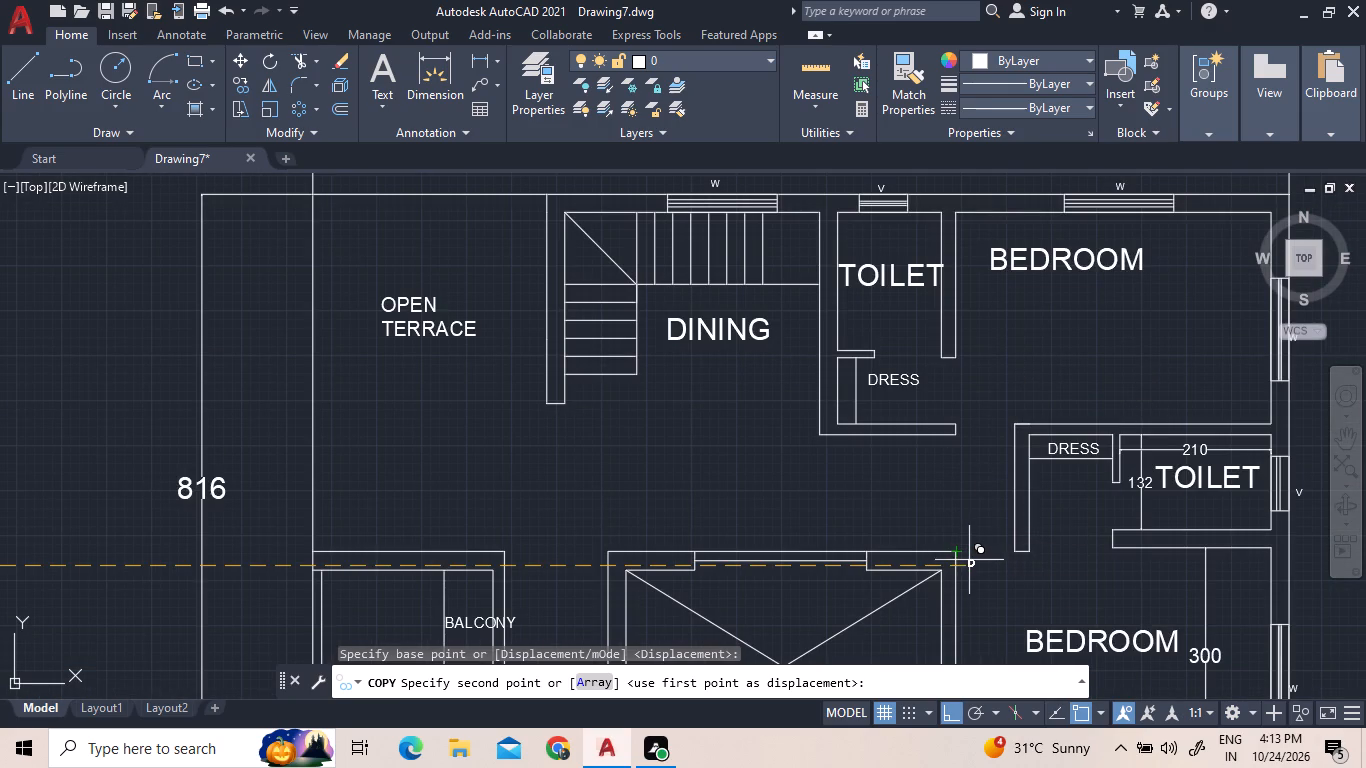
{"action": "left_click", "coordinate": [973, 557]}
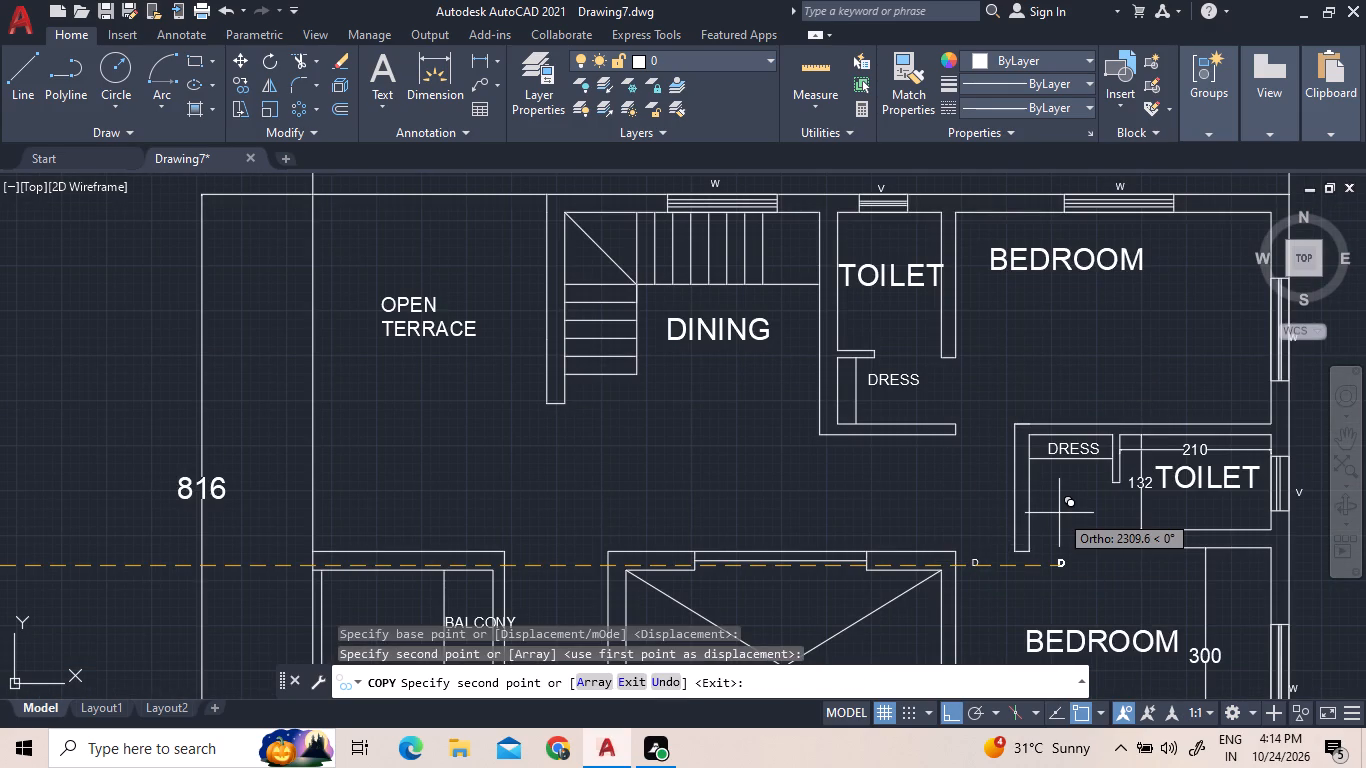
{"action": "key", "text": "F8"}
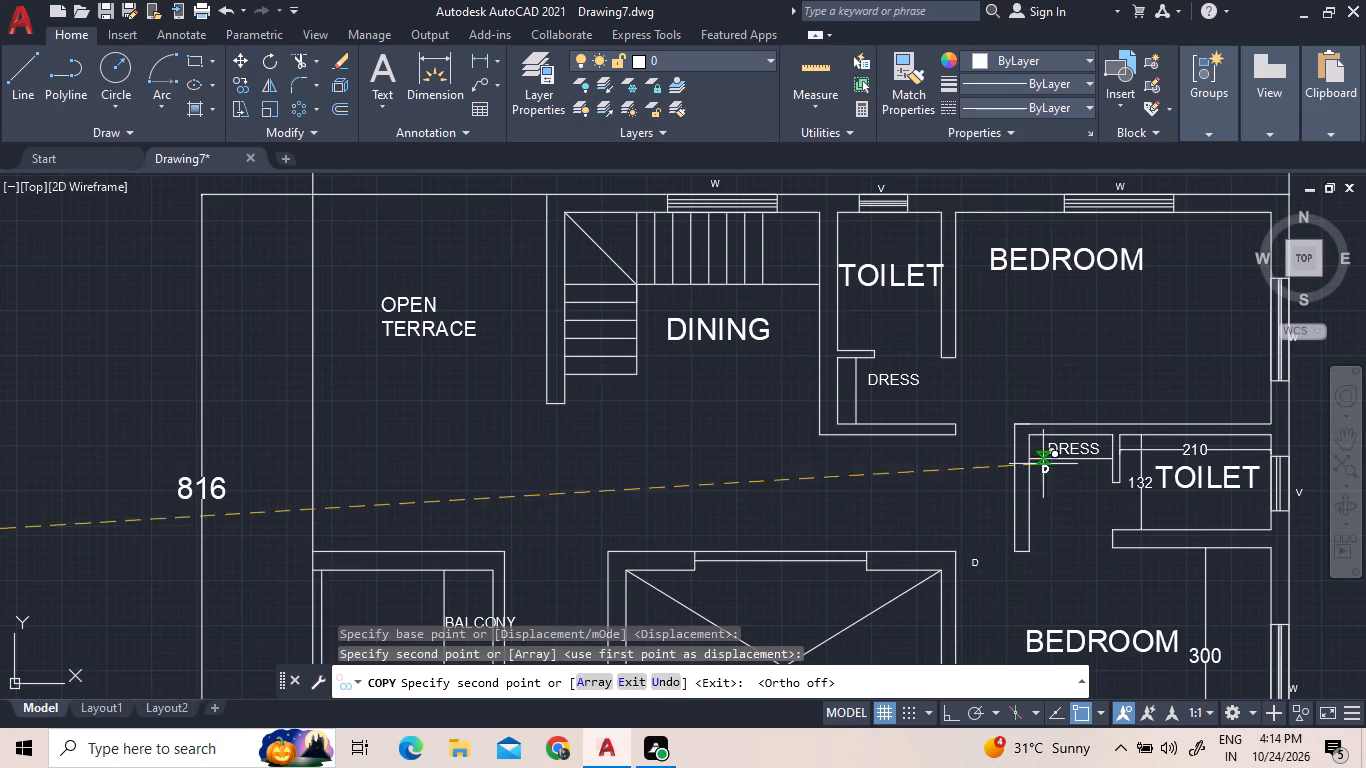
{"action": "left_click", "coordinate": [989, 429]}
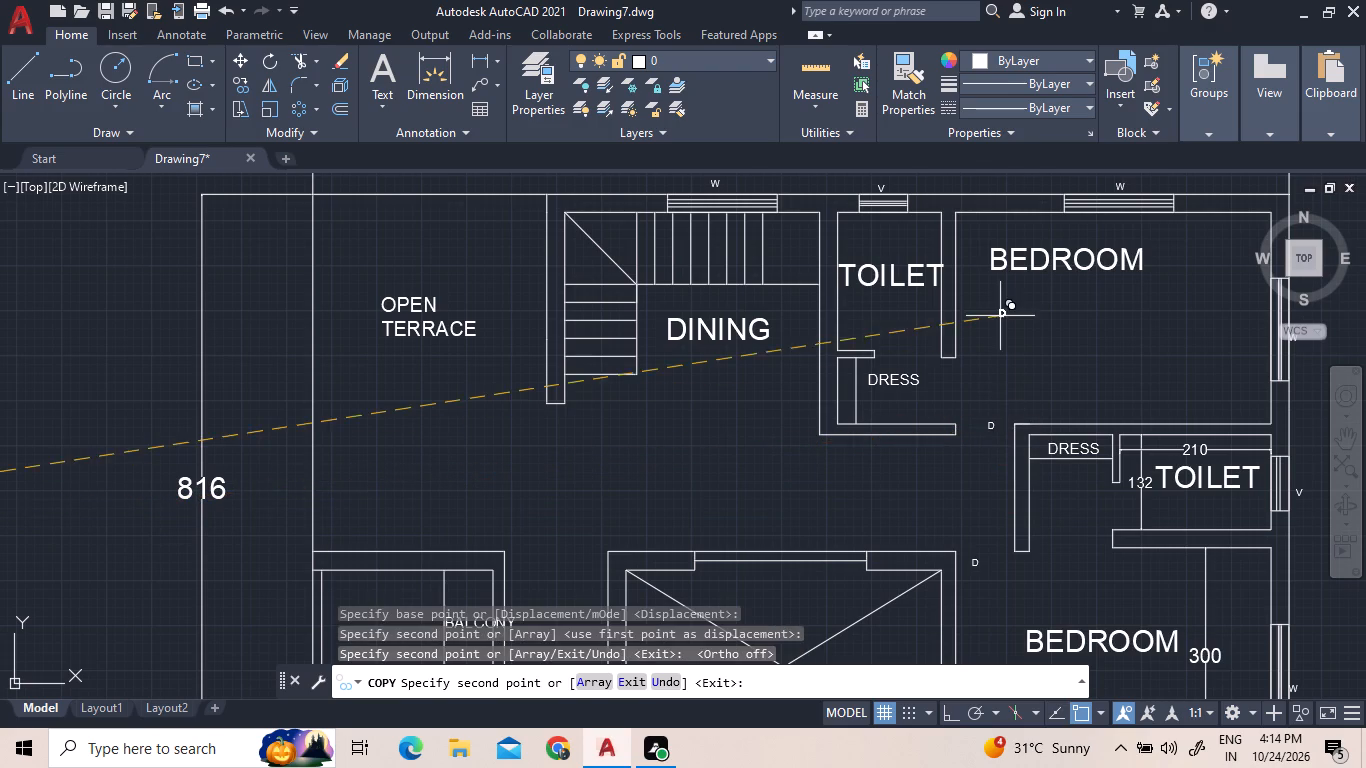
Place further D copies at the lower and upper toilet doors in the copied plan, and end Copy.
{"action": "scroll", "coordinate": [1000, 316], "scroll_direction": "down", "scroll_amount": 2}
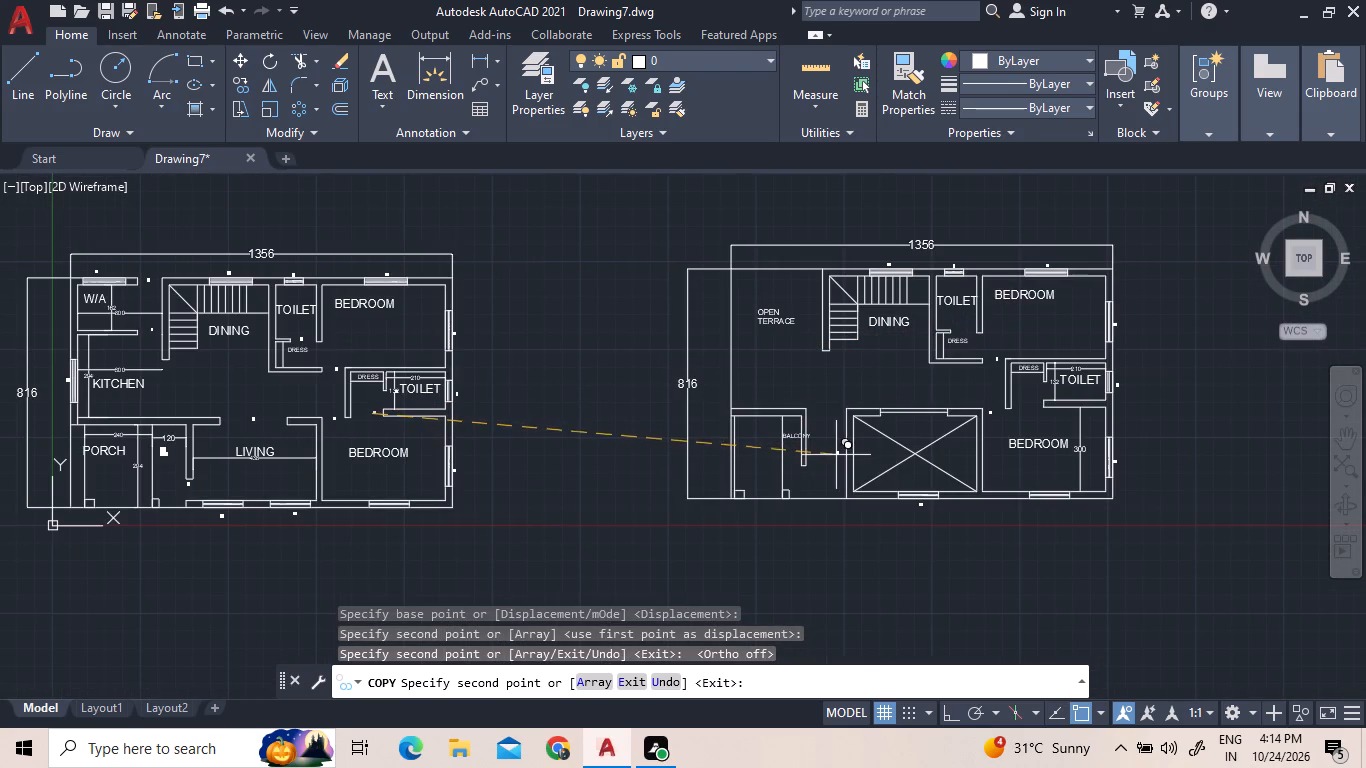
{"action": "scroll", "coordinate": [1020, 434], "scroll_direction": "up", "scroll_amount": 2}
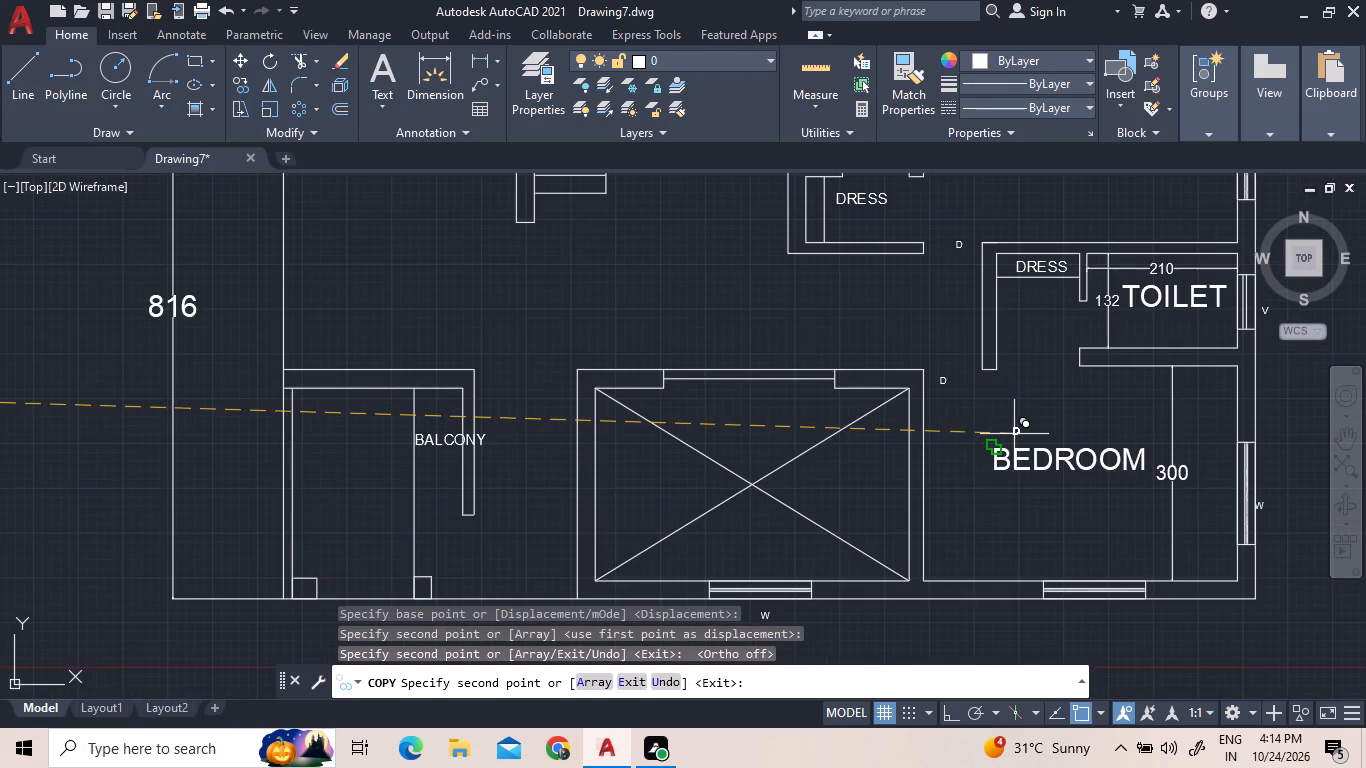
{"action": "scroll", "coordinate": [1056, 363], "scroll_direction": "down", "scroll_amount": 2}
{"action": "scroll", "coordinate": [1062, 346], "scroll_direction": "up", "scroll_amount": 3}
{"action": "left_click", "coordinate": [1075, 355]}
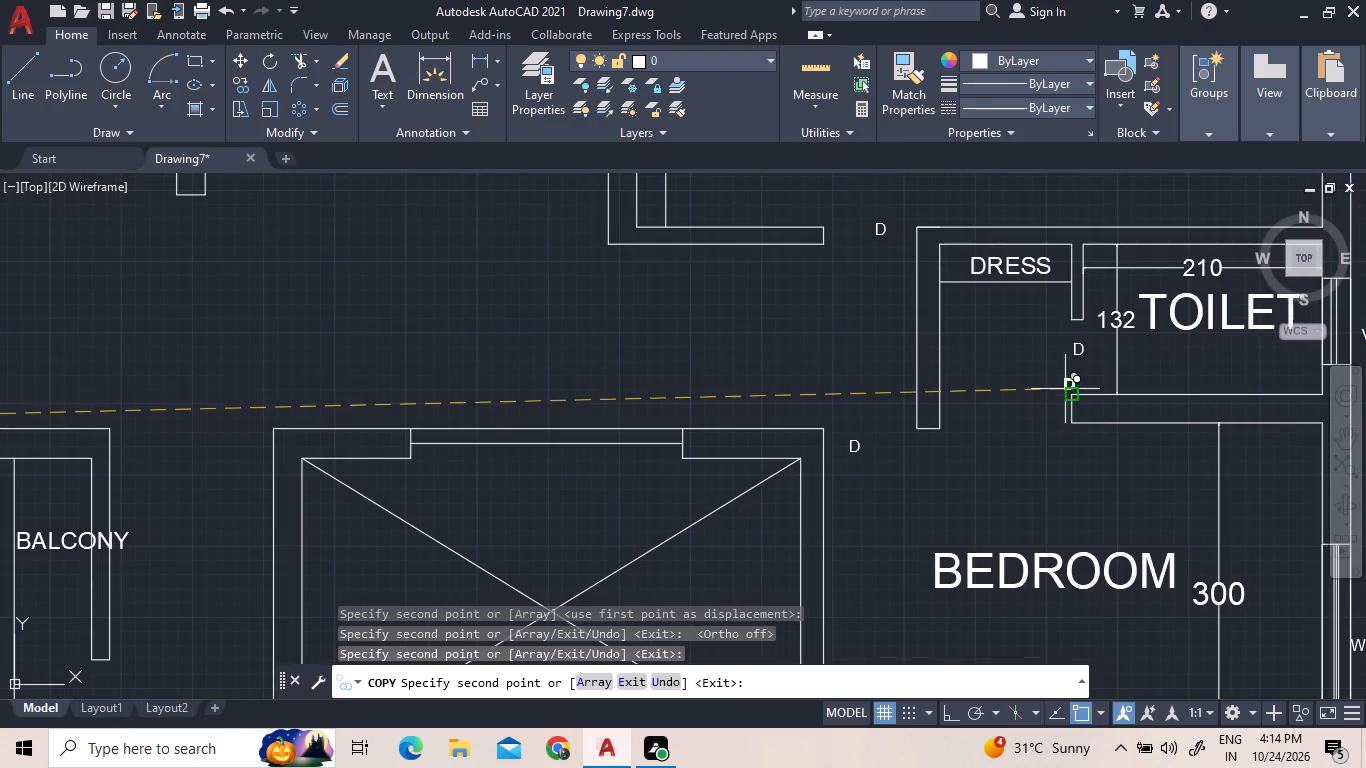
{"action": "scroll", "coordinate": [1062, 399], "scroll_direction": "down", "scroll_amount": 3}
{"action": "scroll", "coordinate": [952, 313], "scroll_direction": "up", "scroll_amount": 3}
{"action": "left_click", "coordinate": [1064, 376]}
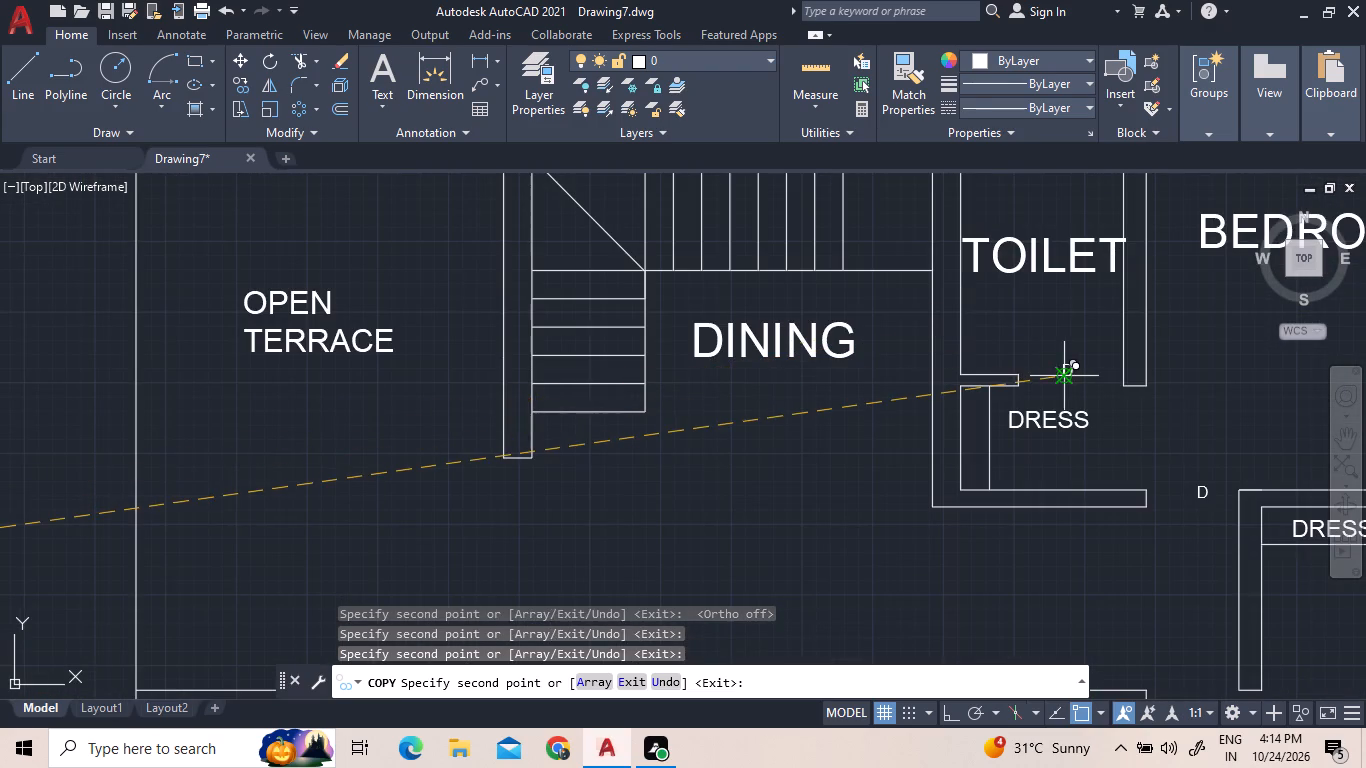
{"action": "scroll", "coordinate": [889, 311], "scroll_direction": "down", "scroll_amount": 3}
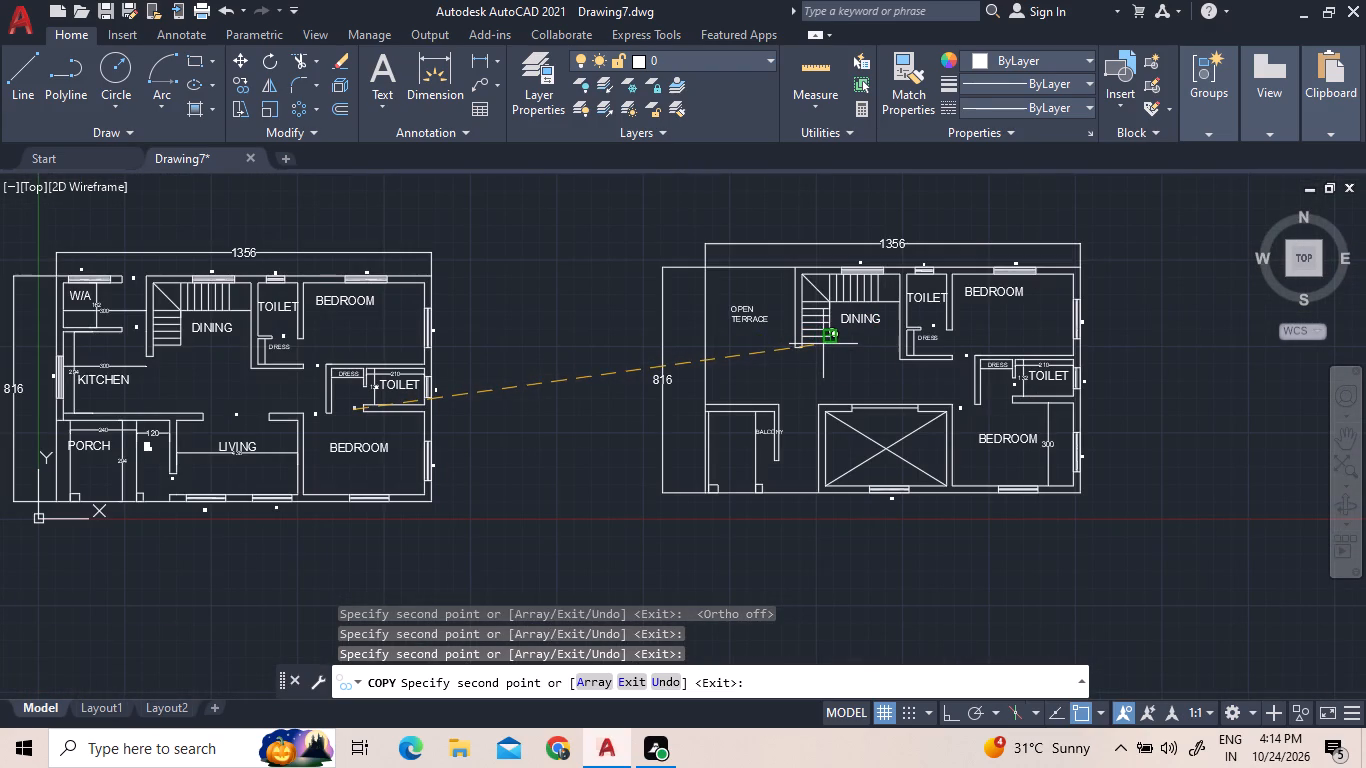
{"action": "right_click", "coordinate": [540, 432]}
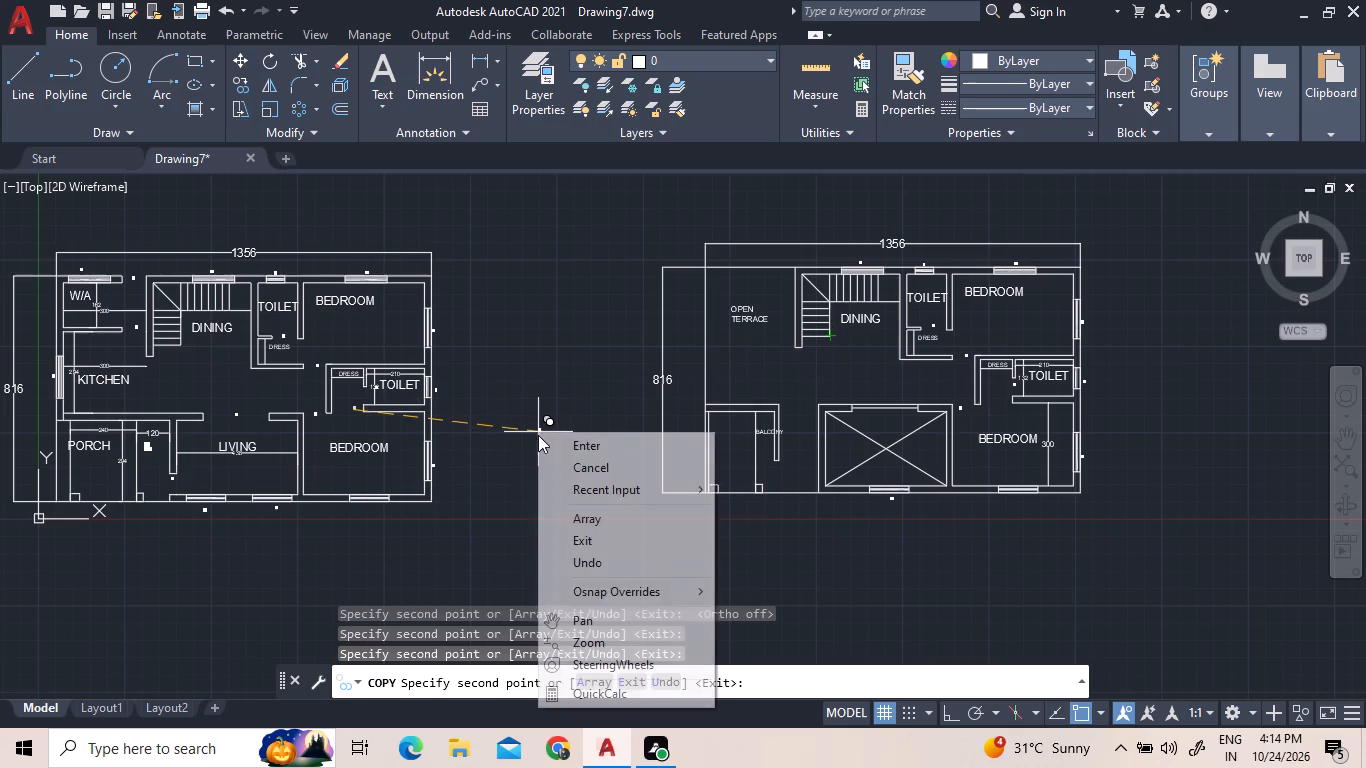
{"action": "left_click", "coordinate": [545, 443]}
Add multiline text reading GROUND FLOOR PLAN above the original plan's top dimension.
{"action": "scroll", "coordinate": [558, 447], "scroll_direction": "down", "scroll_amount": 1}
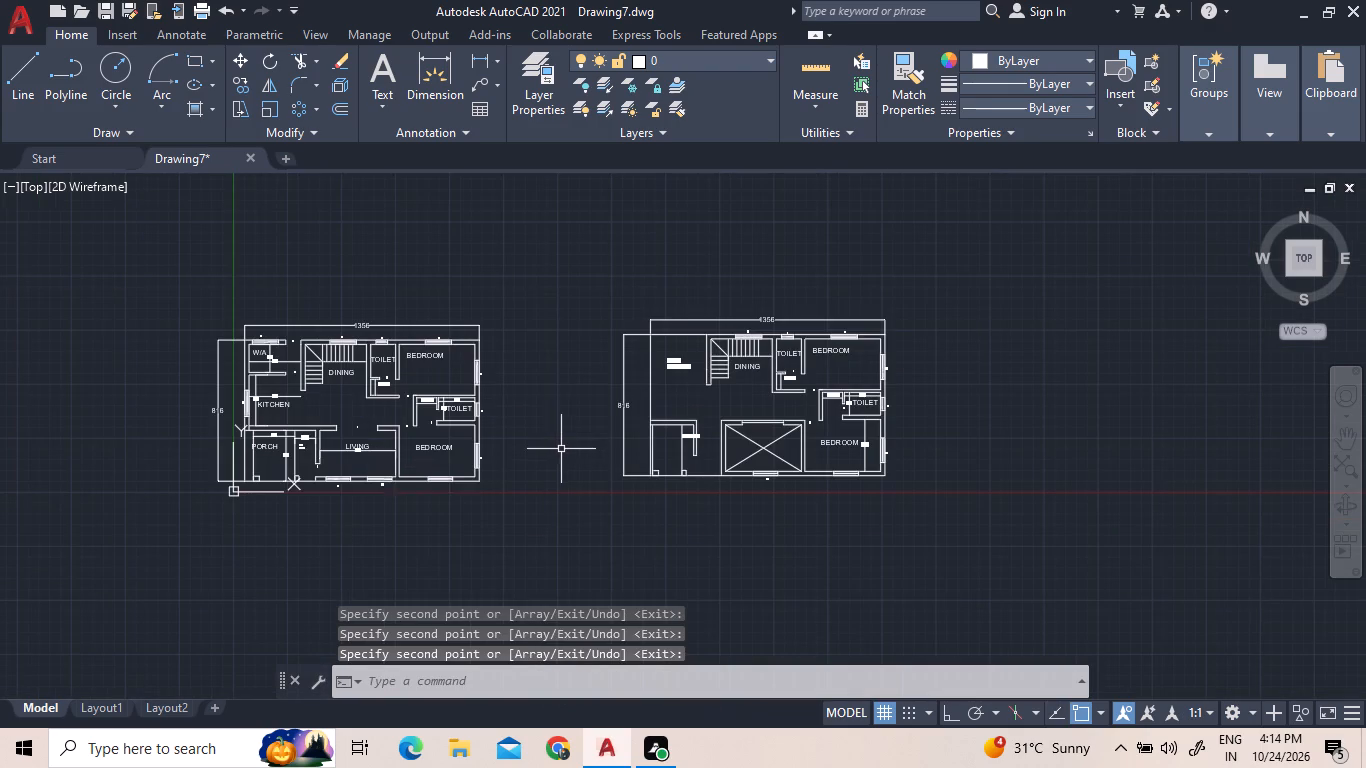
{"action": "middle_click_drag", "start_coordinate": [610, 265], "coordinate": [620, 300]}
{"action": "left_click", "coordinate": [374, 77]}
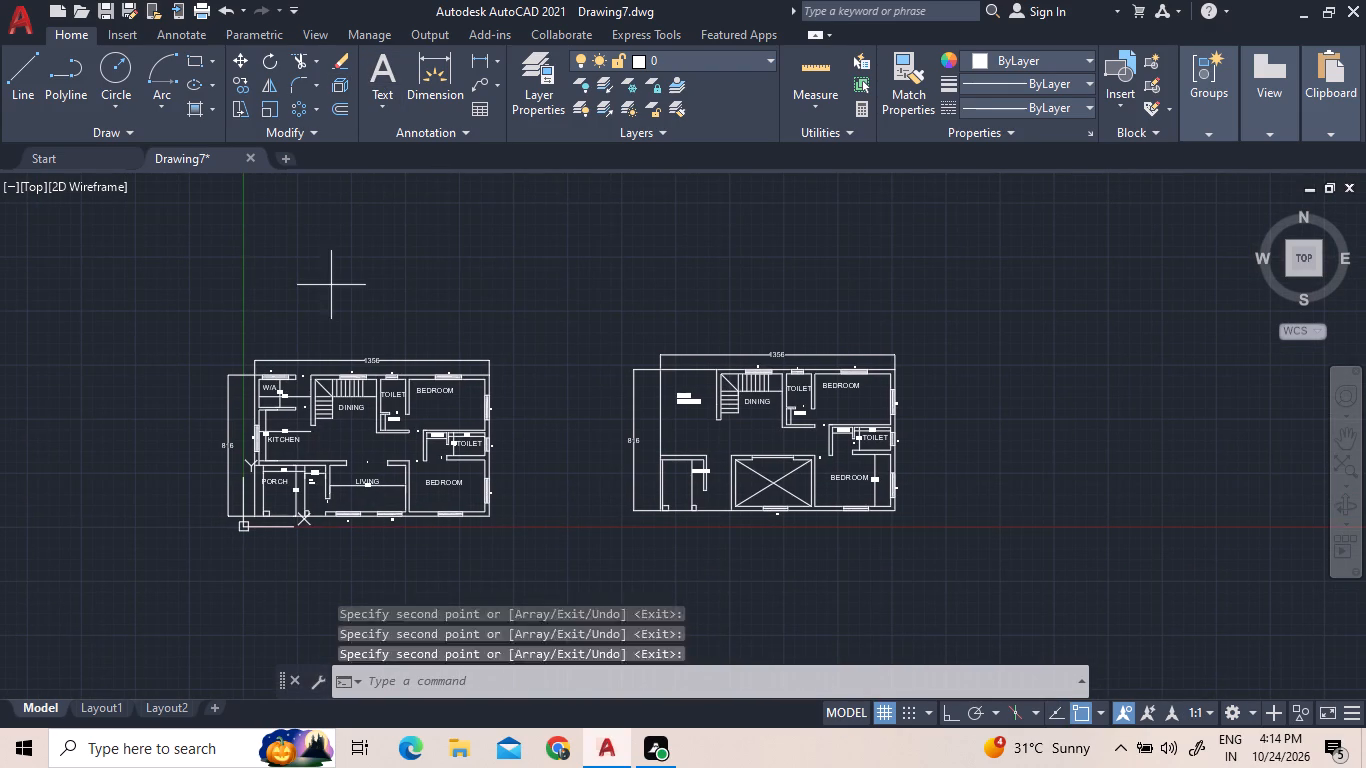
{"action": "left_click", "coordinate": [280, 304]}
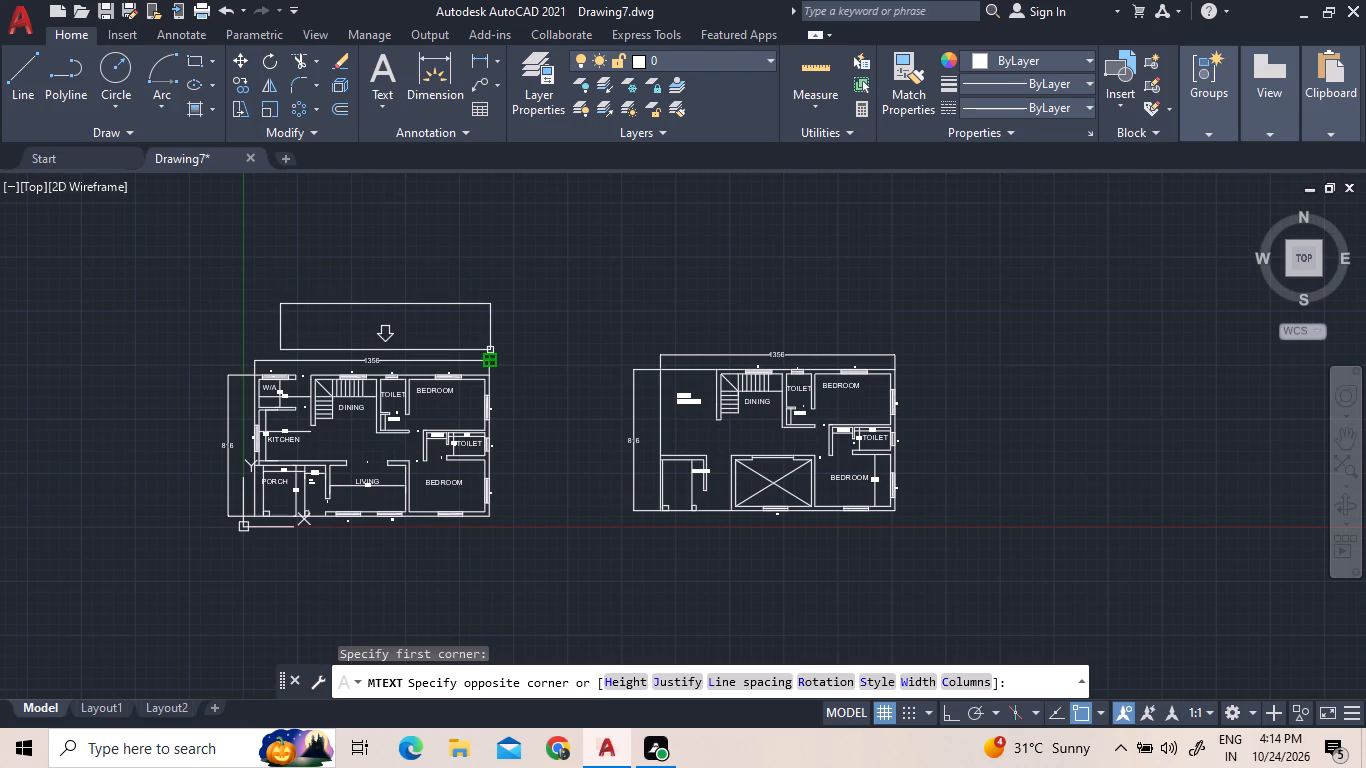
{"action": "left_click", "coordinate": [489, 336]}
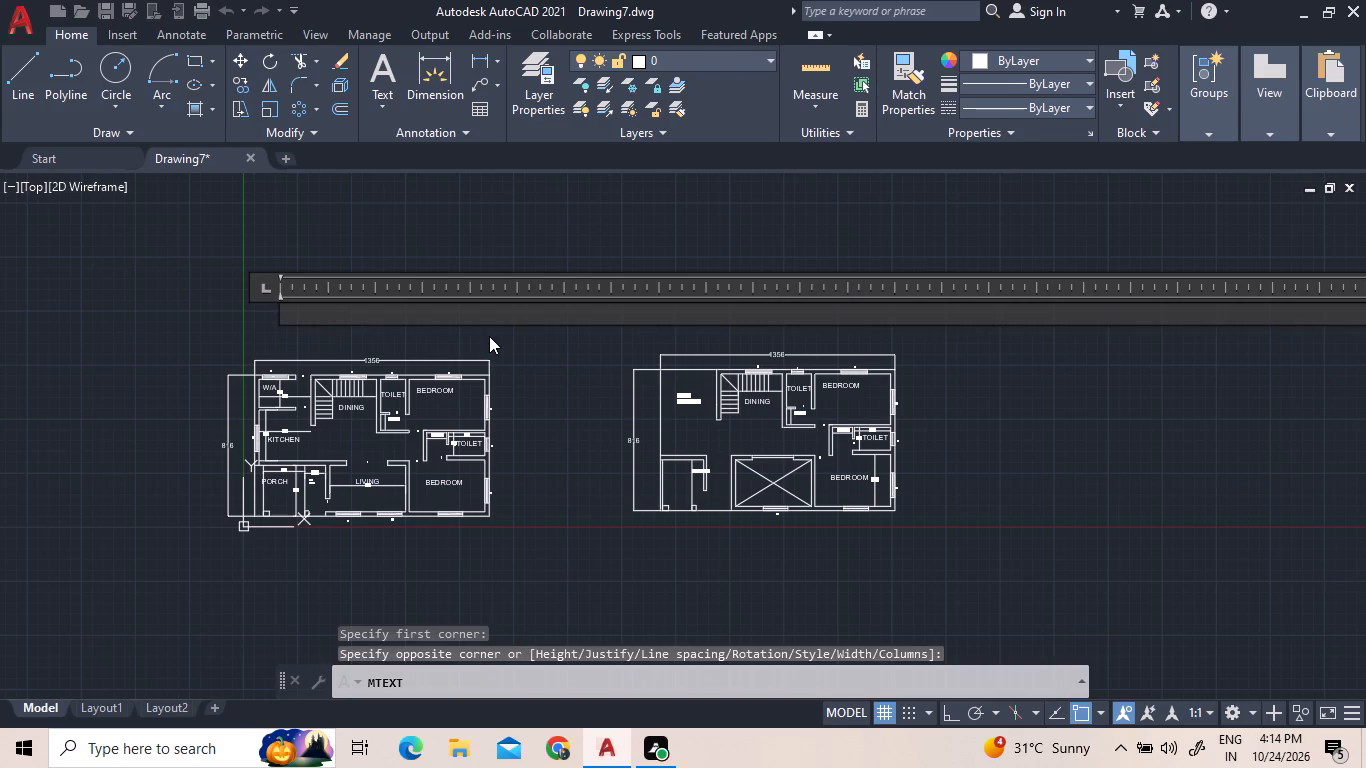
{"action": "type", "text": "GR"}
{"action": "type", "text": "OUND"}
{"action": "key", "text": "space"}
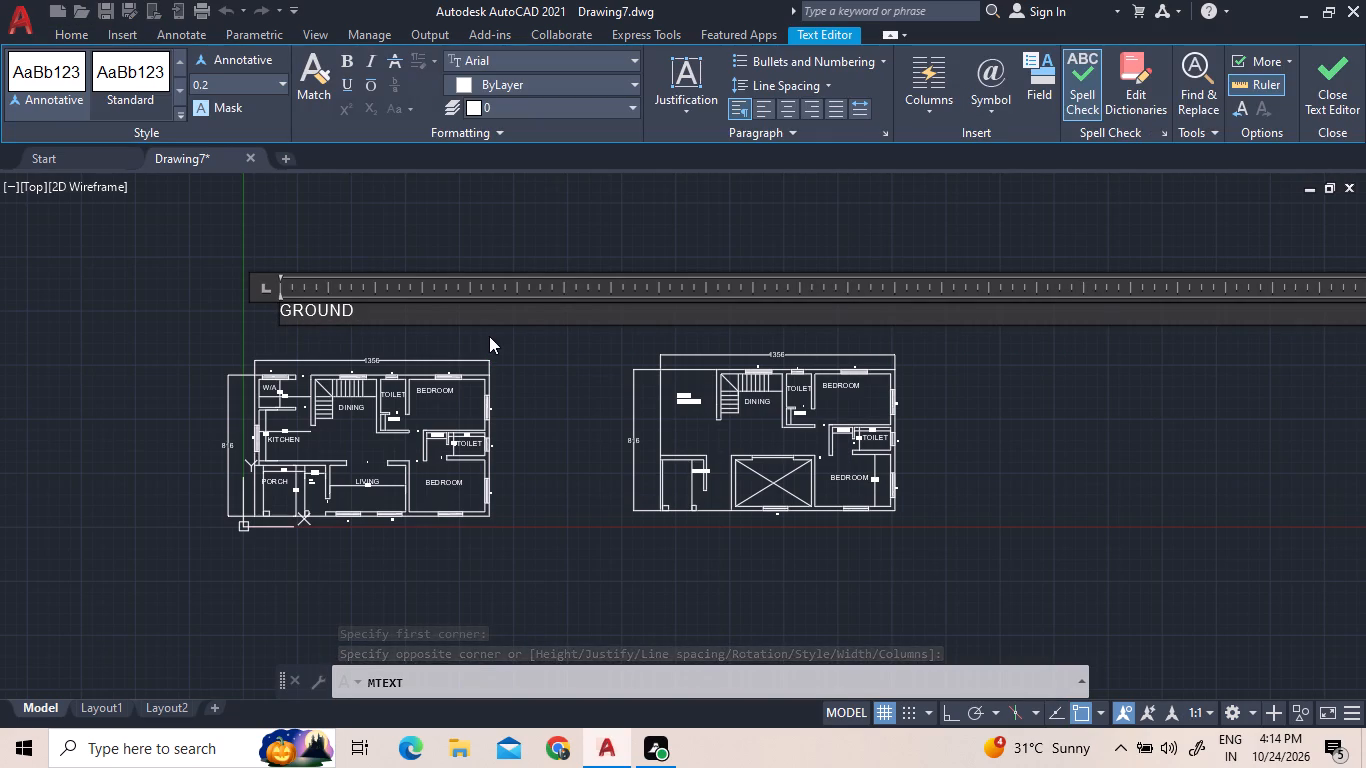
{"action": "type", "text": "FLOOR"}
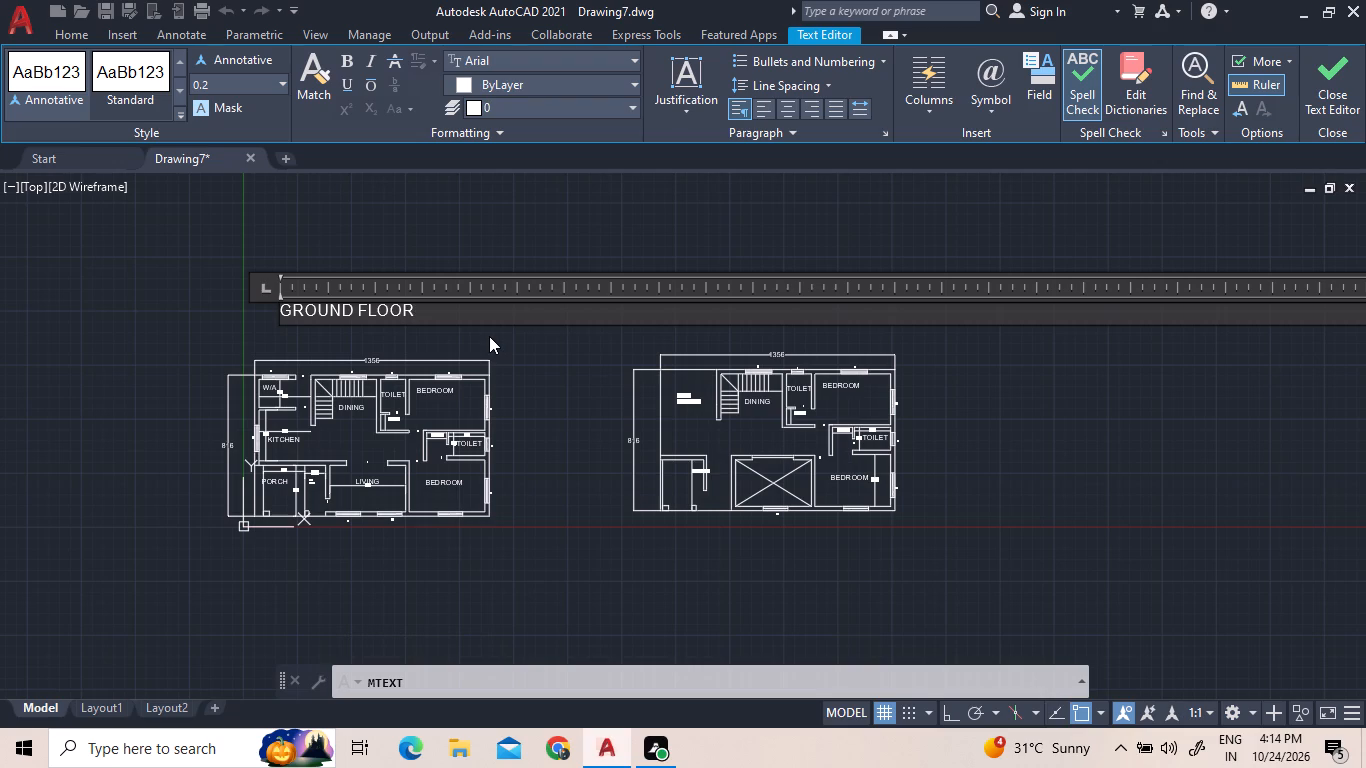
{"action": "key", "text": "space"}
{"action": "type", "text": "PLAN"}
Set the whole GROUND FLOOR PLAN title to text height 30 and finish the text edit.
{"action": "triple_click", "coordinate": [483, 305]}
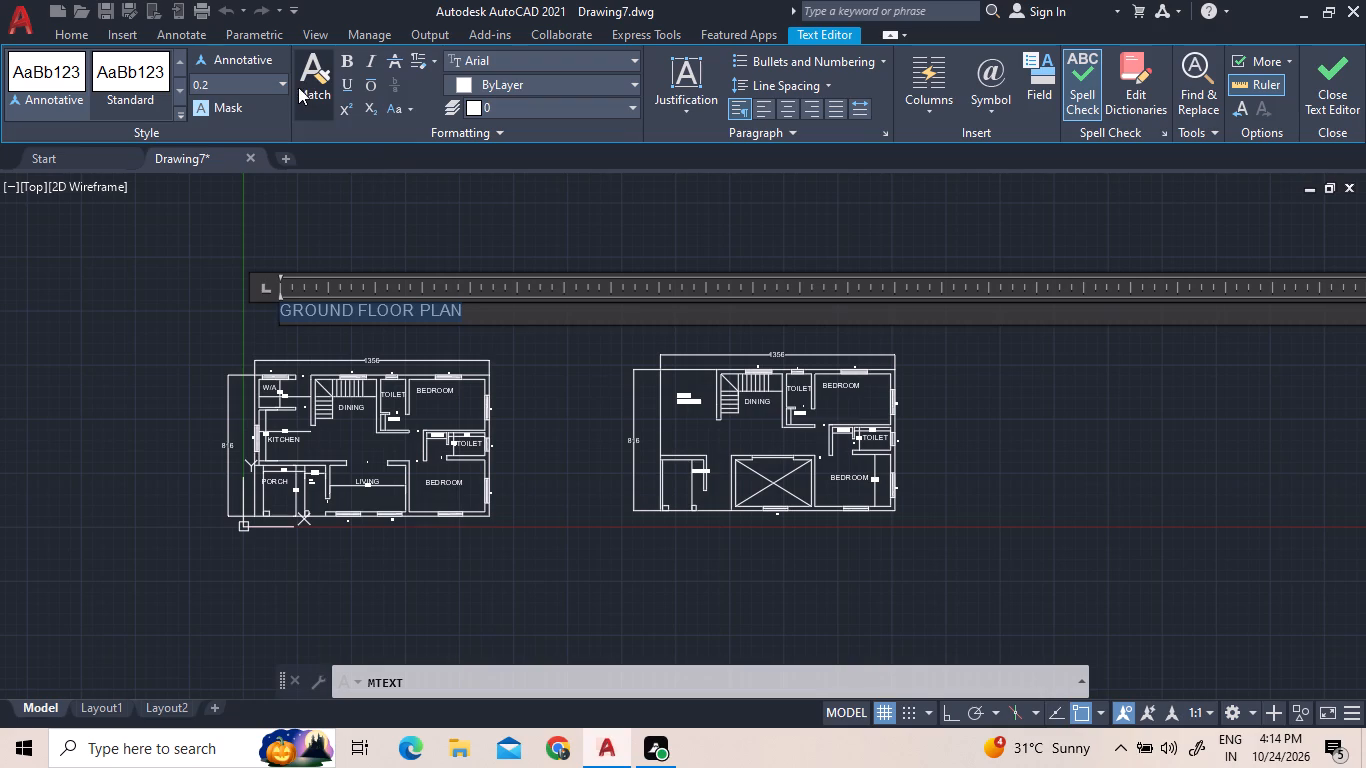
{"action": "left_click", "coordinate": [285, 86]}
{"action": "left_click", "coordinate": [259, 151]}
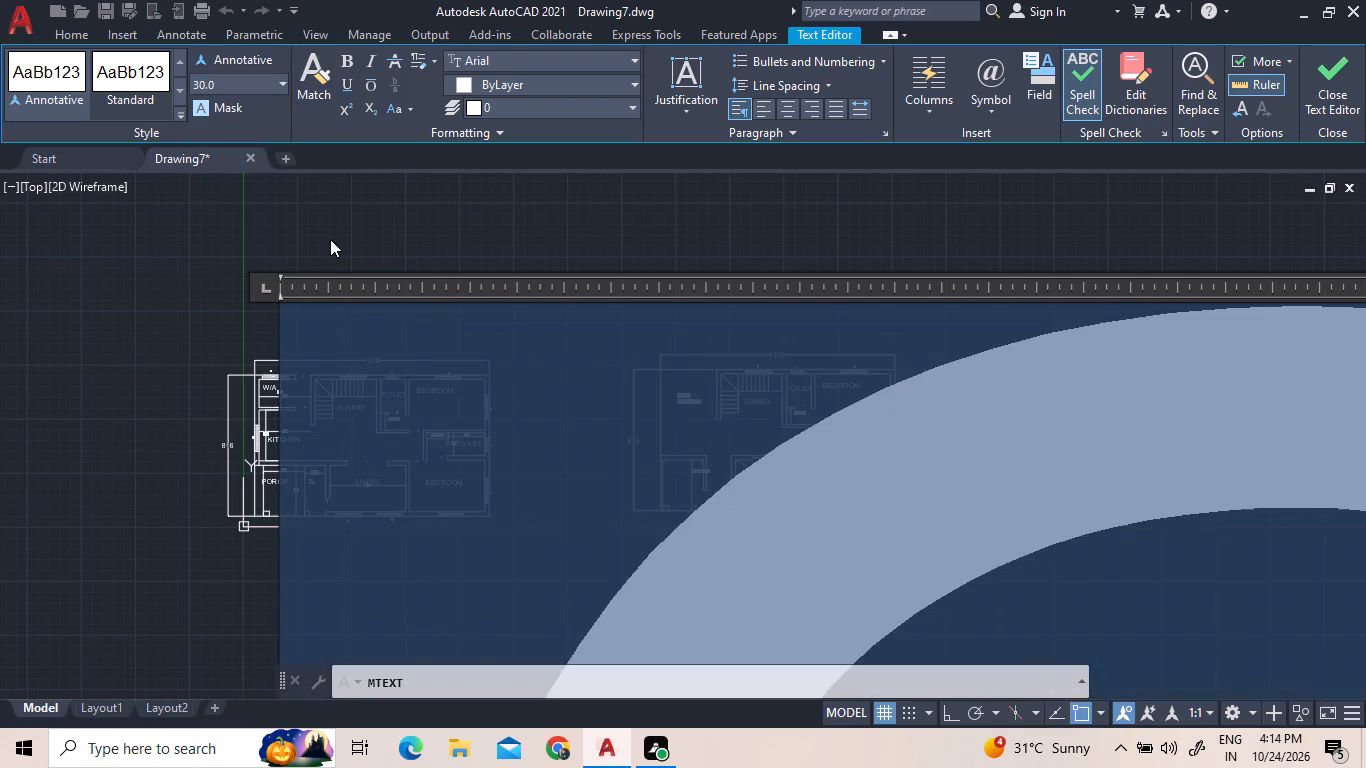
{"action": "left_click", "coordinate": [339, 250]}
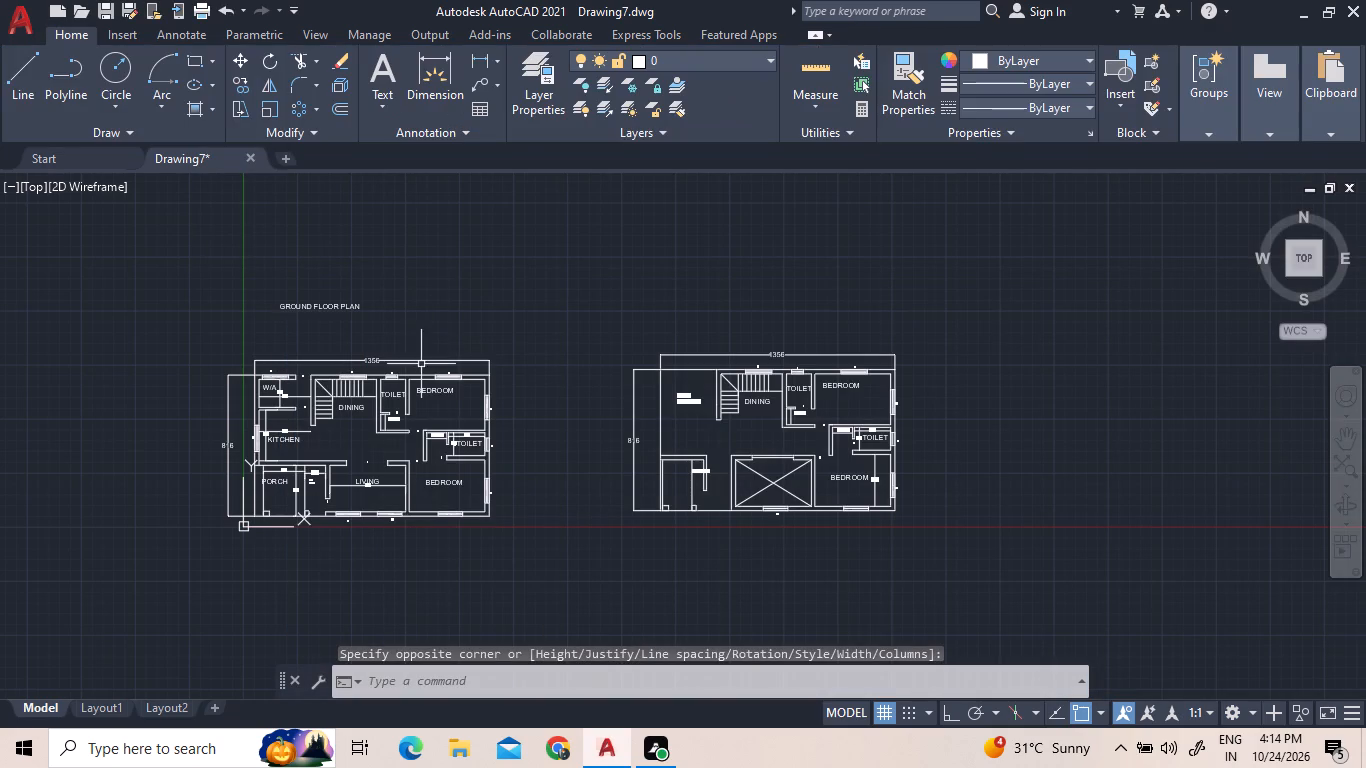
Copy the GROUND FLOOR PLAN title to above the copied plan's top dimension and end Copy.
{"action": "left_click", "coordinate": [336, 307]}
{"action": "right_click", "coordinate": [336, 307]}
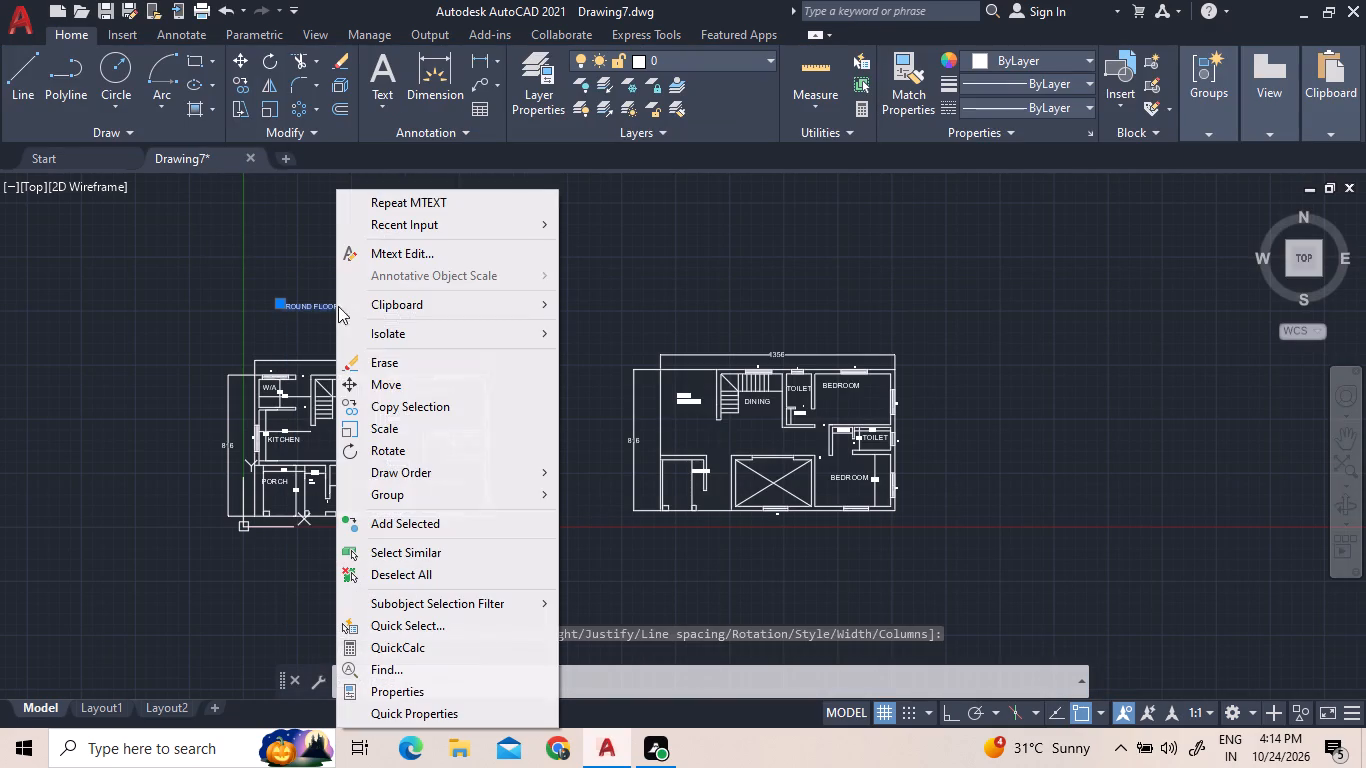
{"action": "left_click", "coordinate": [367, 402]}
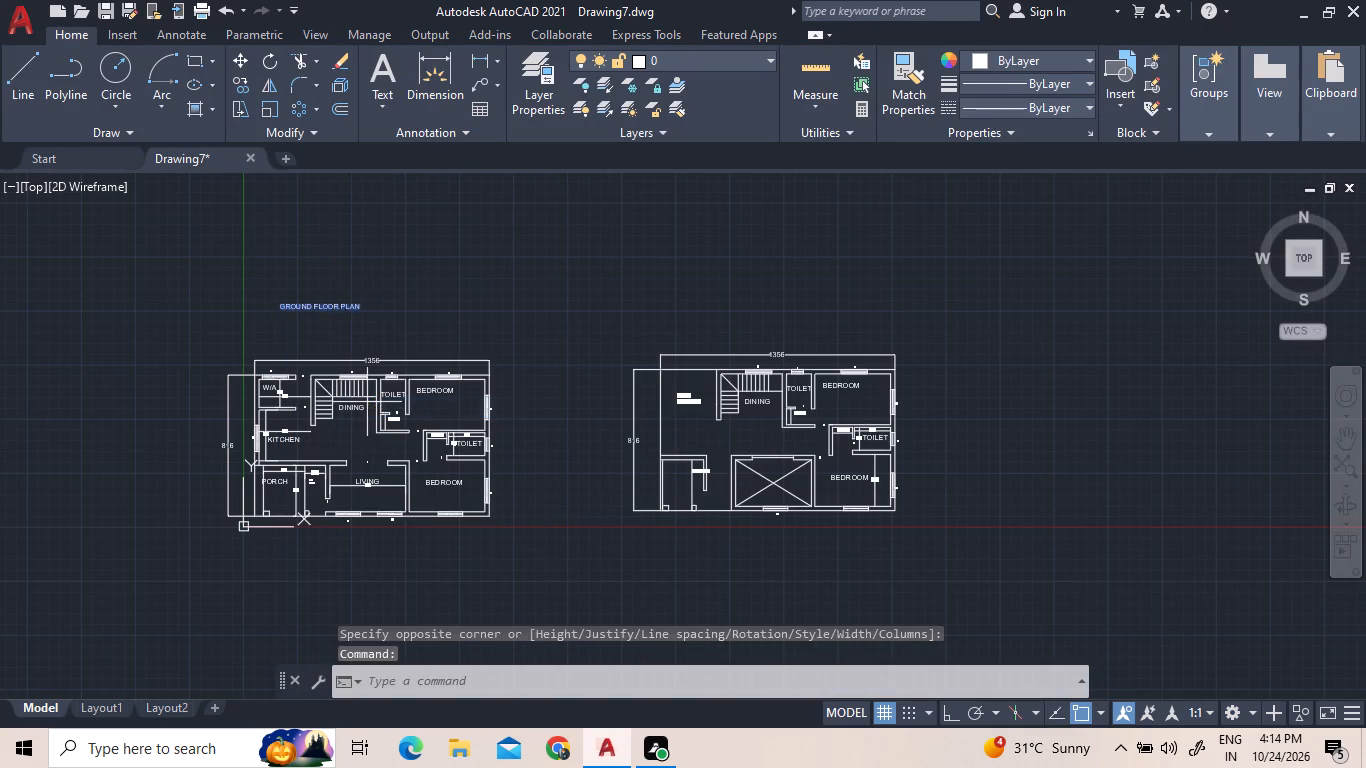
{"action": "left_click", "coordinate": [325, 303]}
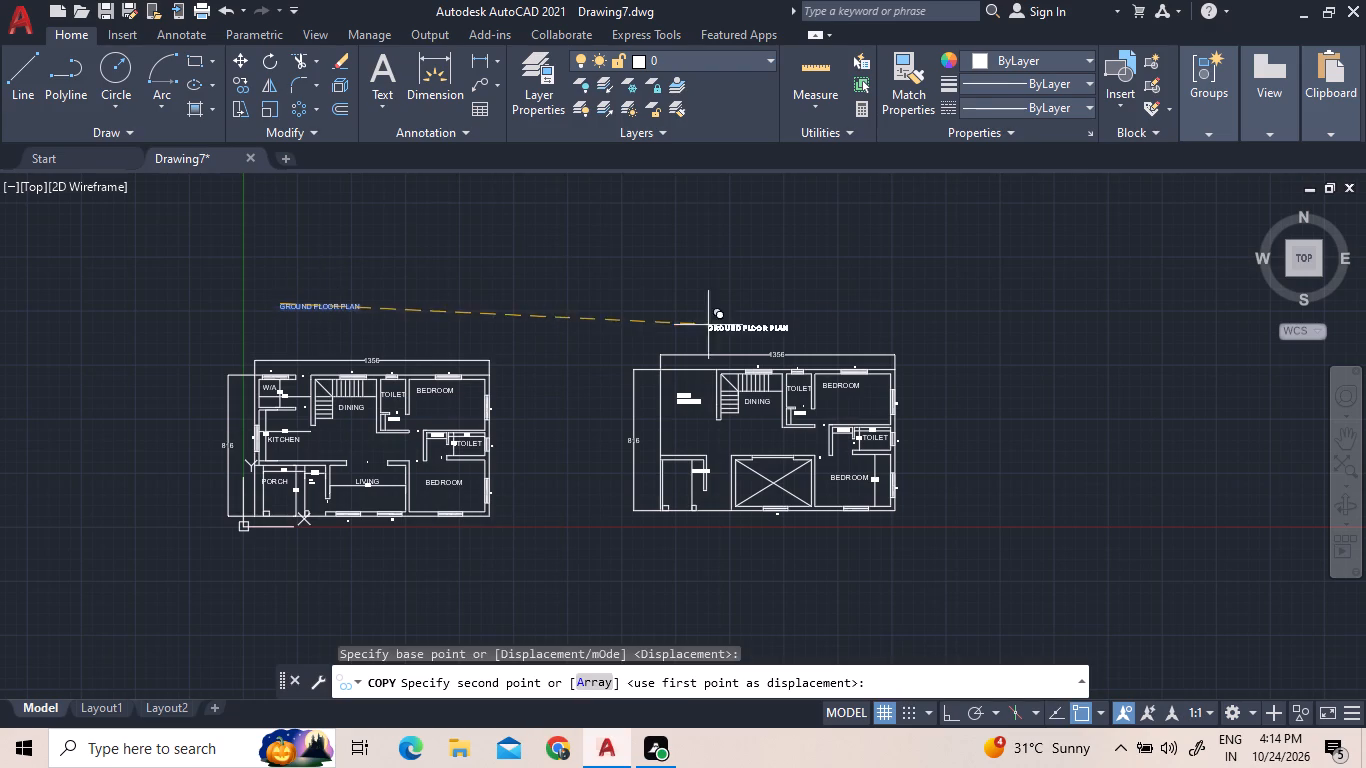
{"action": "left_click", "coordinate": [731, 323]}
{"action": "right_click", "coordinate": [837, 290]}
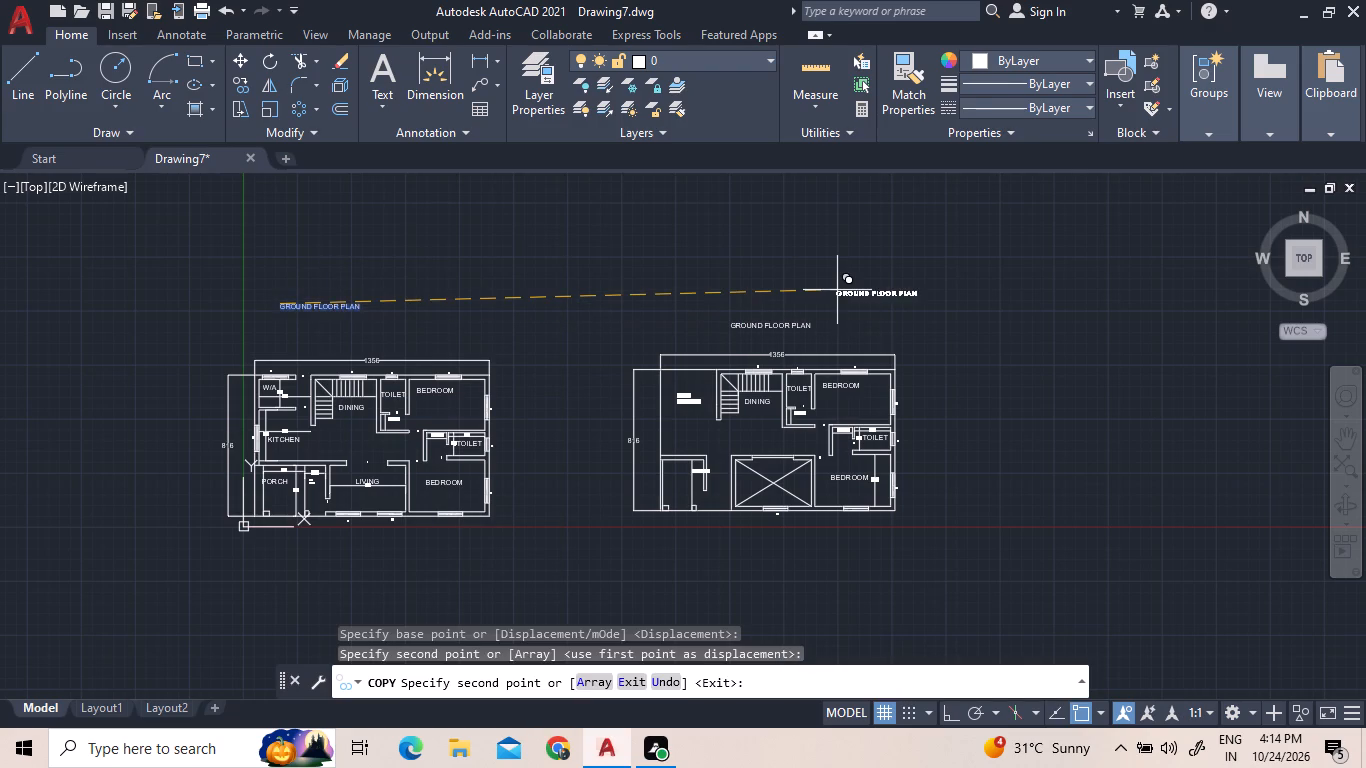
{"action": "left_click", "coordinate": [857, 296]}
Edit the copied plan's title to read FIRST FLOOR PLAN and finish the text edit.
{"action": "scroll", "coordinate": [780, 326], "scroll_direction": "up", "scroll_amount": 3}
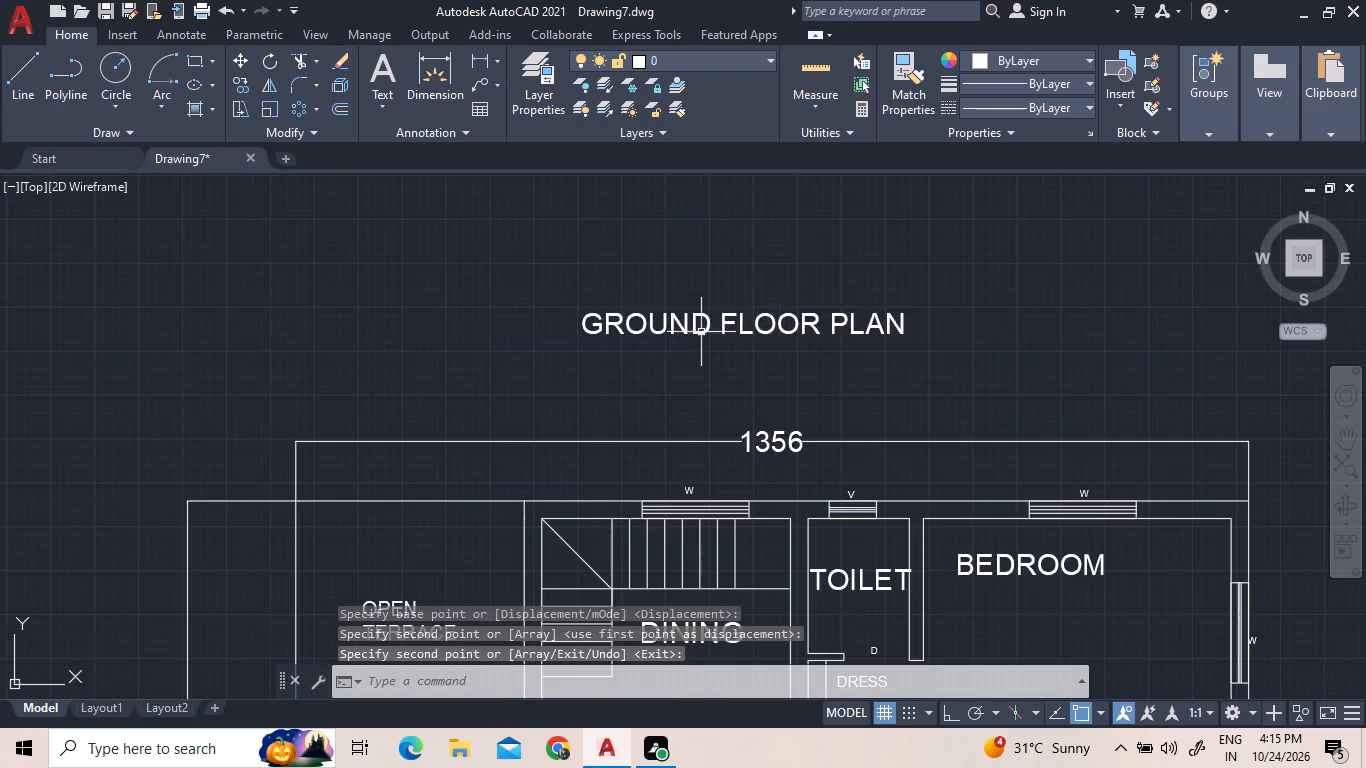
{"action": "triple_click", "coordinate": [698, 331]}
{"action": "double_click", "coordinate": [698, 331]}
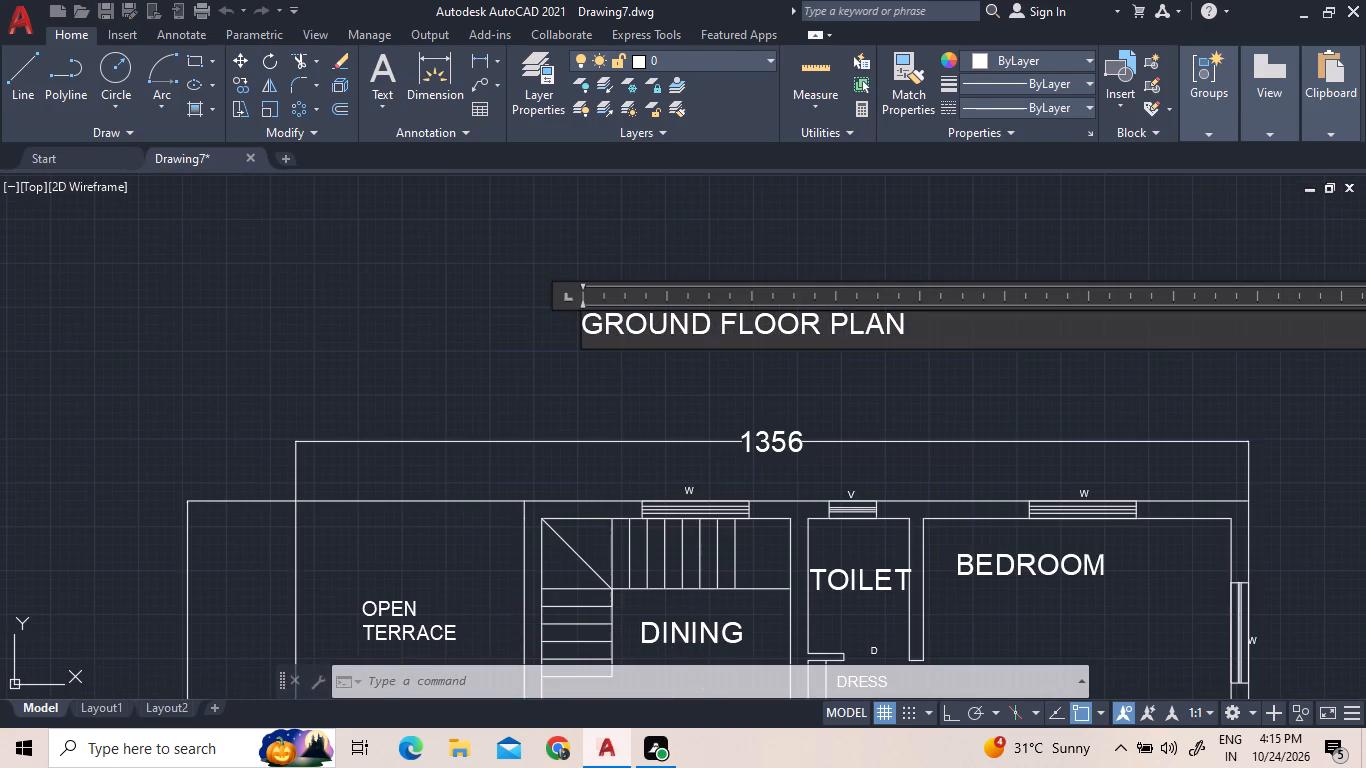
{"action": "left_click_drag", "start_coordinate": [712, 323], "coordinate": [553, 320]}
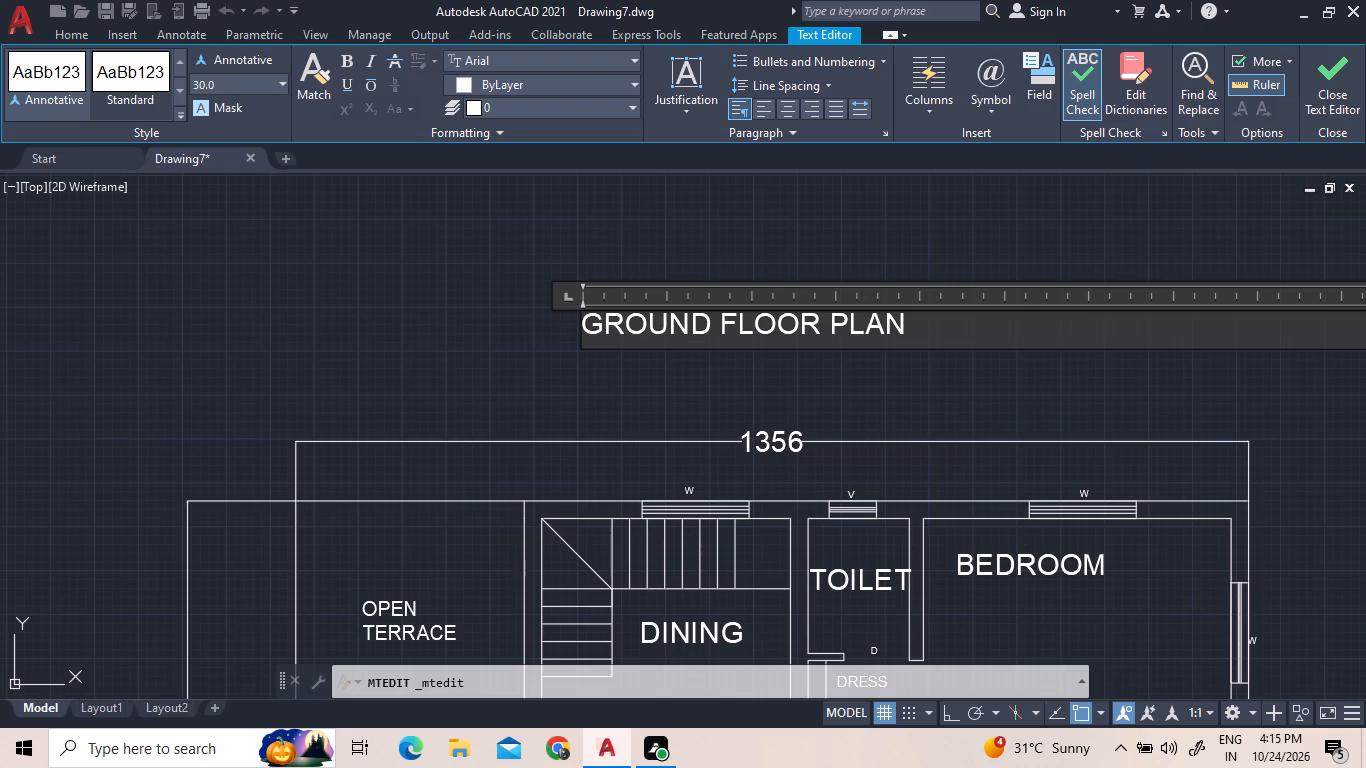
{"action": "left_click", "coordinate": [717, 322]}
{"action": "key", "text": "BackSpace"}
{"action": "key", "text": "BackSpace"}
{"action": "key", "text": "BackSpace"}
{"action": "key", "text": "BackSpace"}
{"action": "key", "text": "BackSpace"}
{"action": "key", "text": "BackSpace"}
{"action": "key", "text": "BackSpace"}
{"action": "key", "text": "BackSpace"}
{"action": "key", "text": "BackSpace"}
{"action": "key", "text": "BackSpace"}
{"action": "key", "text": "BackSpace"}
{"action": "key", "text": "BackSpace"}
{"action": "key", "text": "BackSpace"}
{"action": "key", "text": "BackSpace"}
{"action": "key", "text": "BackSpace"}
{"action": "key", "text": "BackSpace"}
{"action": "key", "text": "BackSpace"}
{"action": "key", "text": "BackSpace"}
{"action": "key", "text": "BackSpace"}
{"action": "key", "text": "BackSpace"}
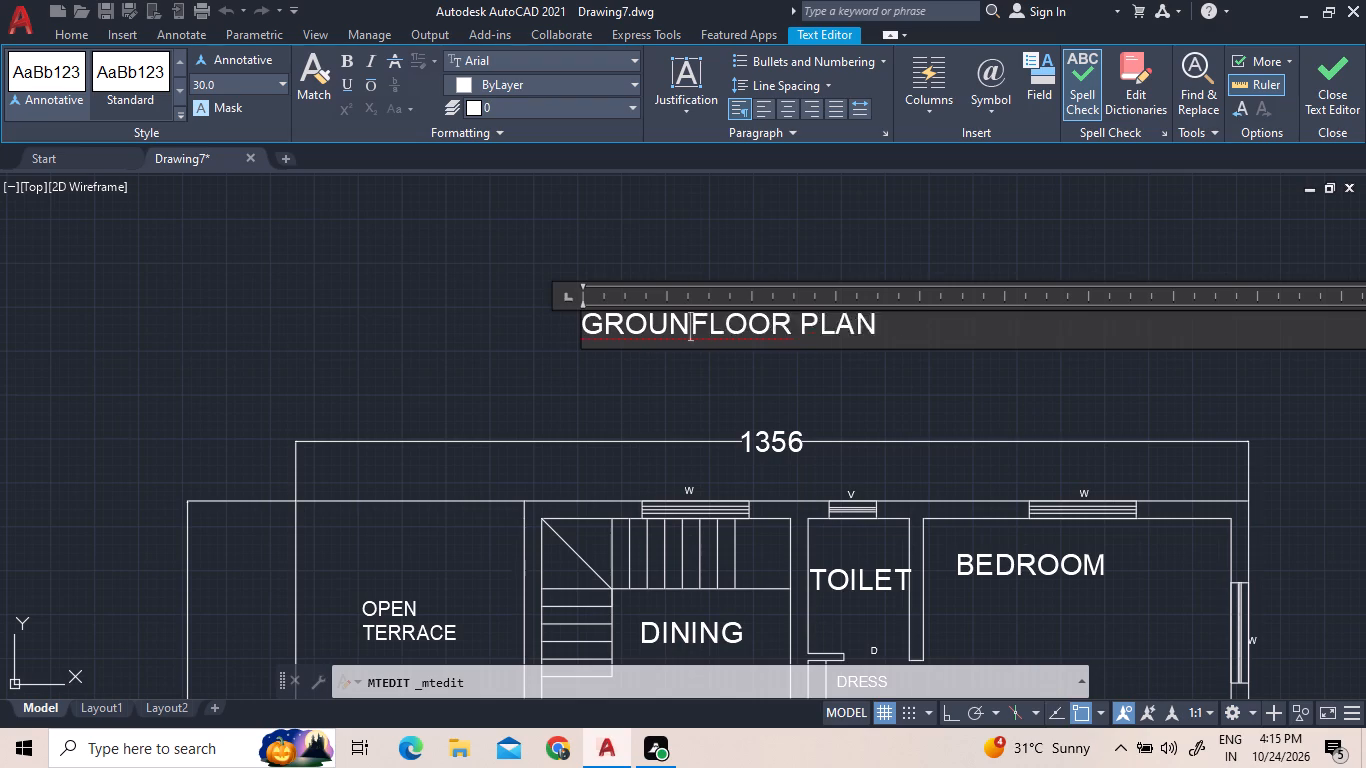
{"action": "type", "text": "FIRST"}
{"action": "key", "text": "space"}
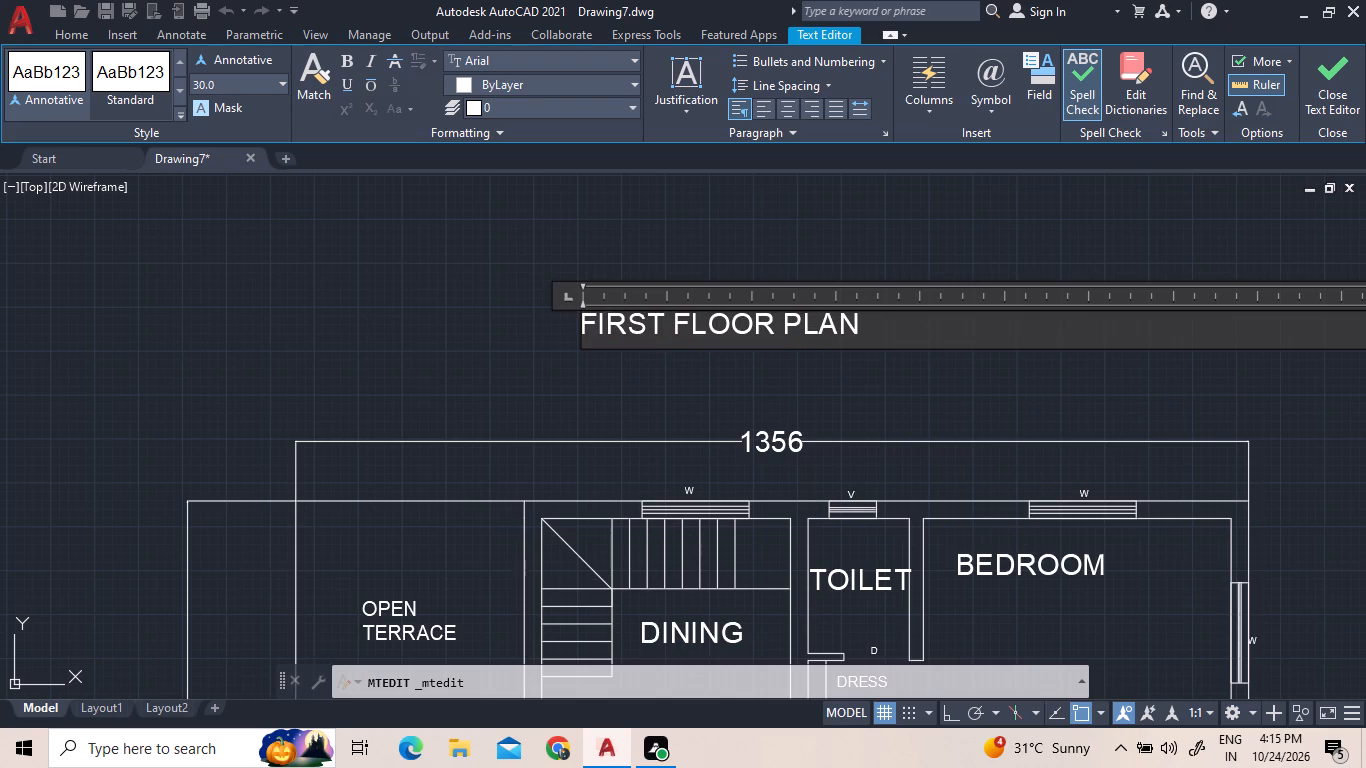
{"action": "left_click", "coordinate": [795, 342]}
{"action": "left_click", "coordinate": [782, 371]}
Draw the first floor balcony's front edge with lines between the two small columns and from the inner column to the crossed void's wall.
{"action": "scroll", "coordinate": [782, 371], "scroll_direction": "down", "scroll_amount": 4}
{"action": "scroll", "coordinate": [772, 562], "scroll_direction": "up", "scroll_amount": 3}
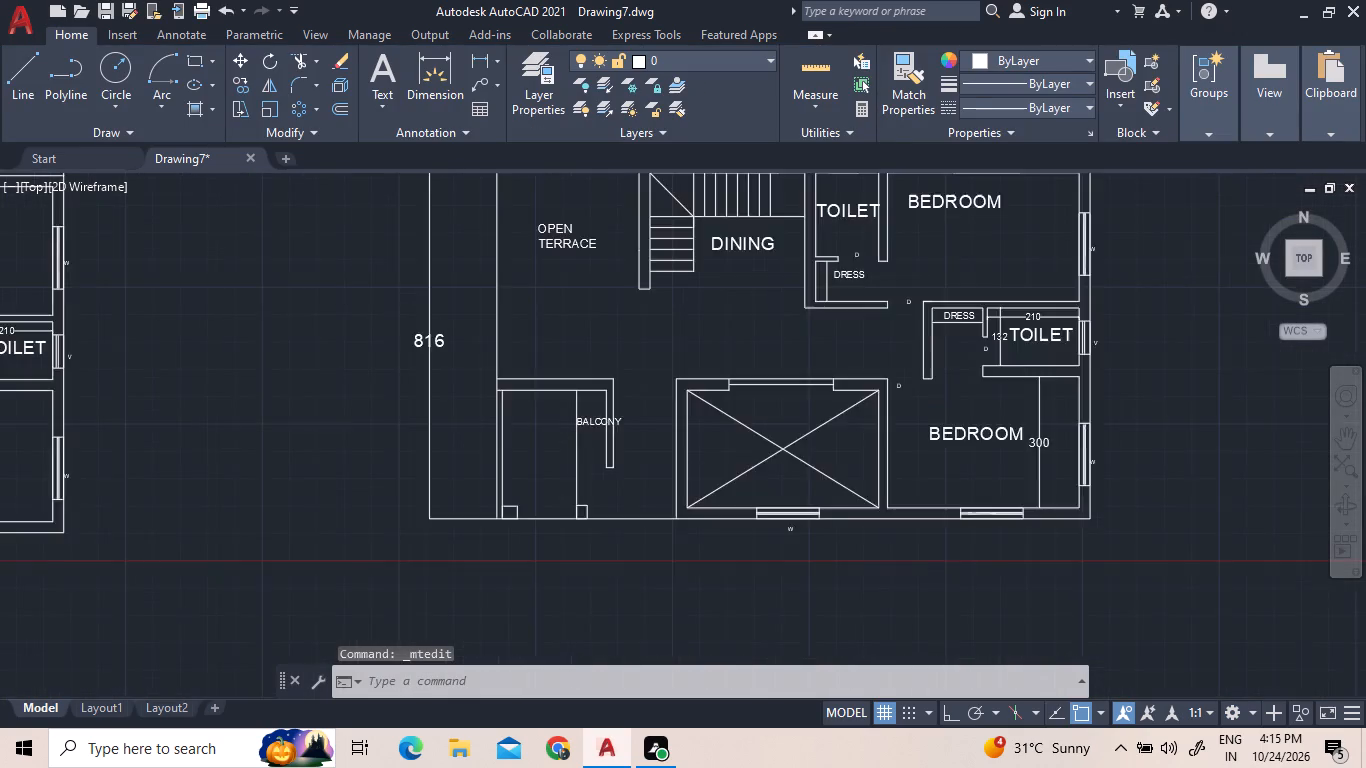
{"action": "scroll", "coordinate": [768, 552], "scroll_direction": "down", "scroll_amount": 3}
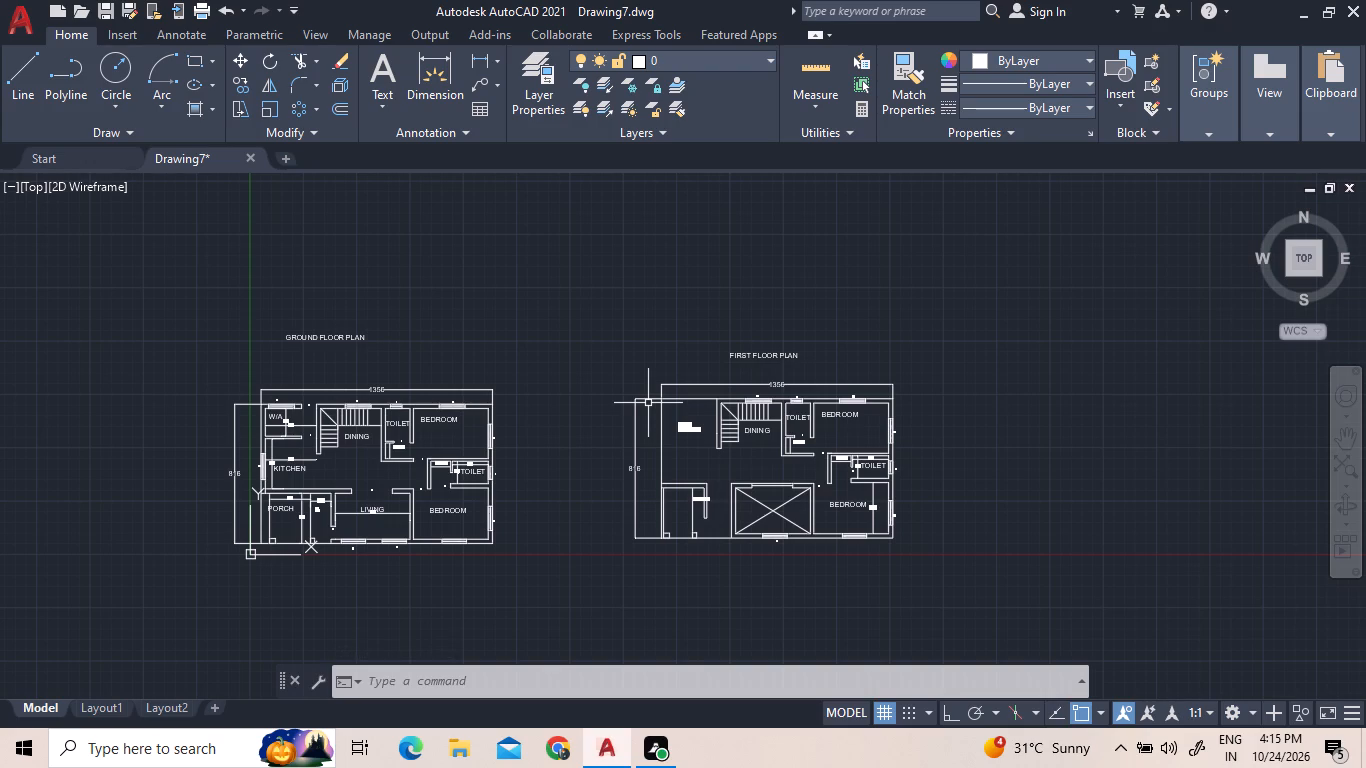
{"action": "scroll", "coordinate": [468, 407], "scroll_direction": "up", "scroll_amount": 1}
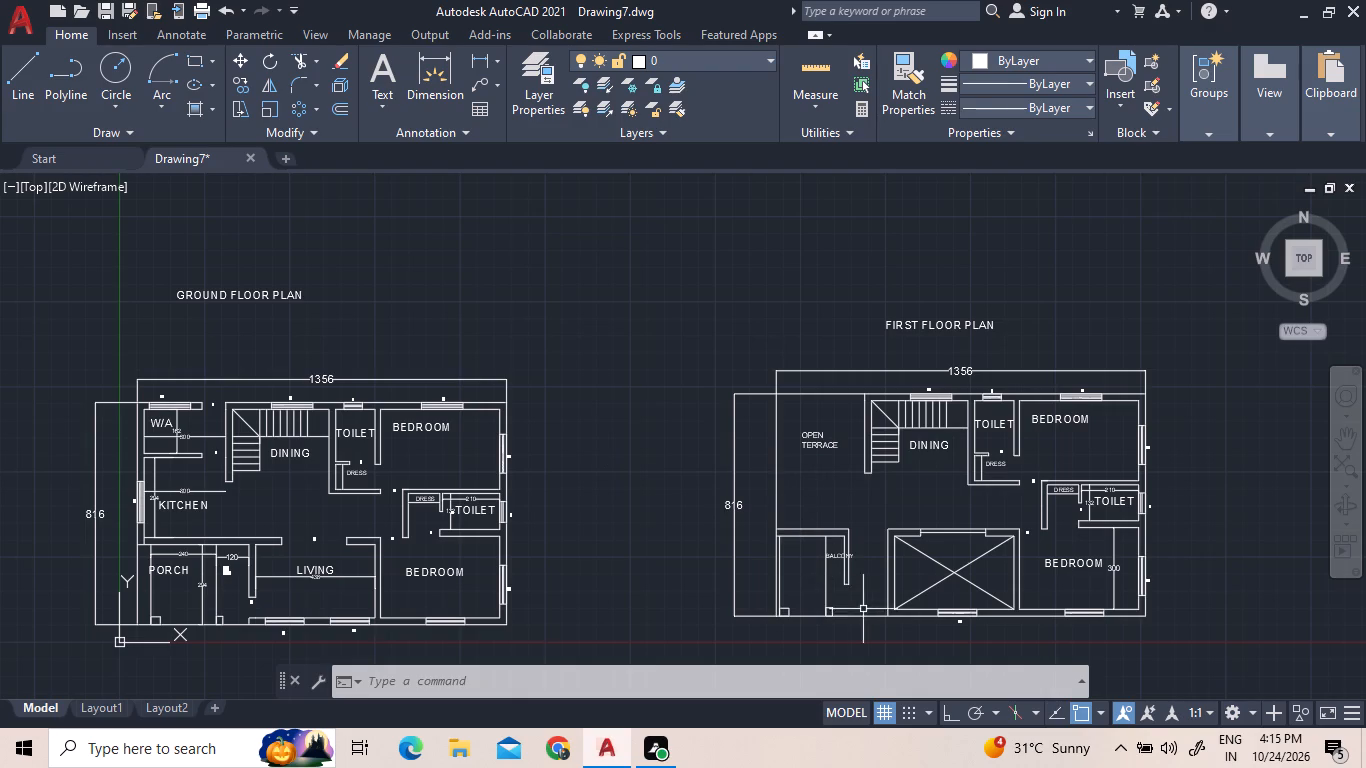
{"action": "middle_click_drag", "start_coordinate": [906, 623], "coordinate": [764, 521]}
{"action": "scroll", "coordinate": [791, 497], "scroll_direction": "up", "scroll_amount": 3}
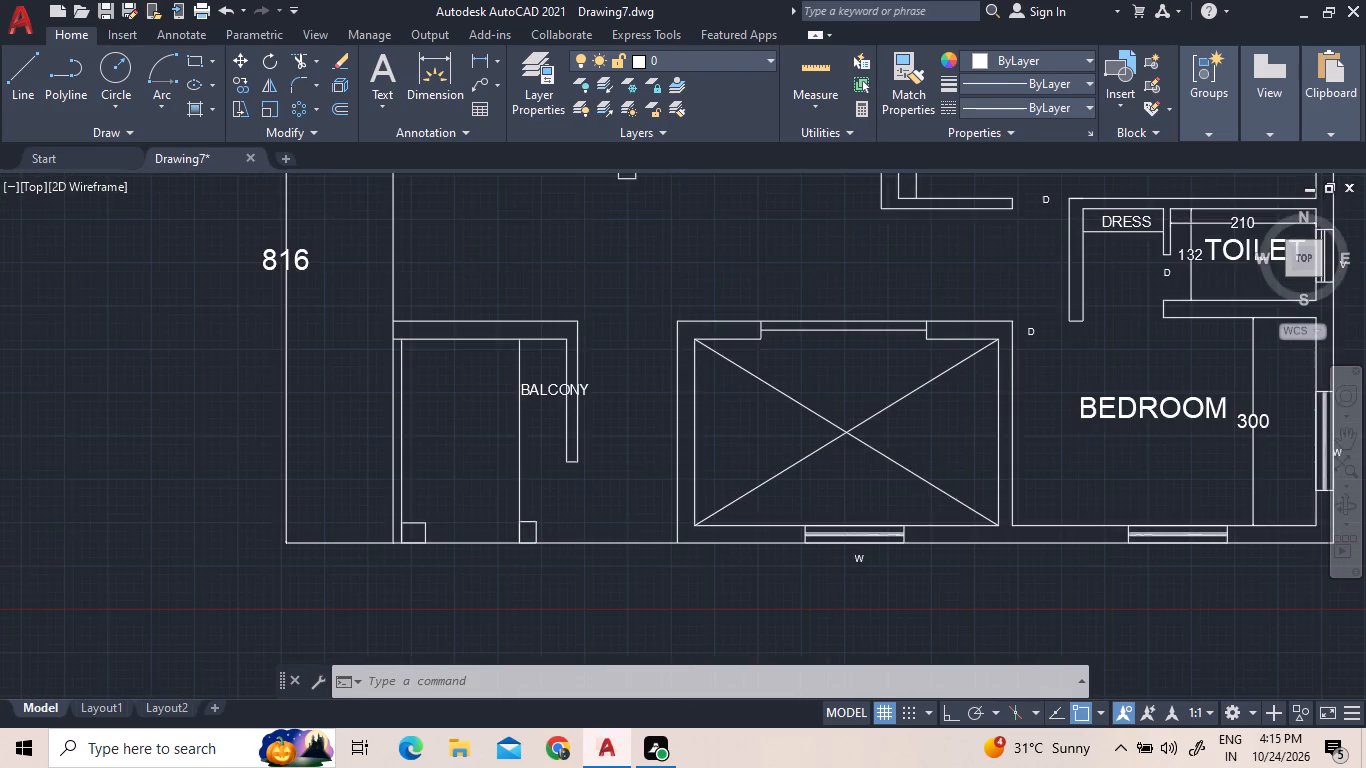
{"action": "left_click", "coordinate": [16, 90]}
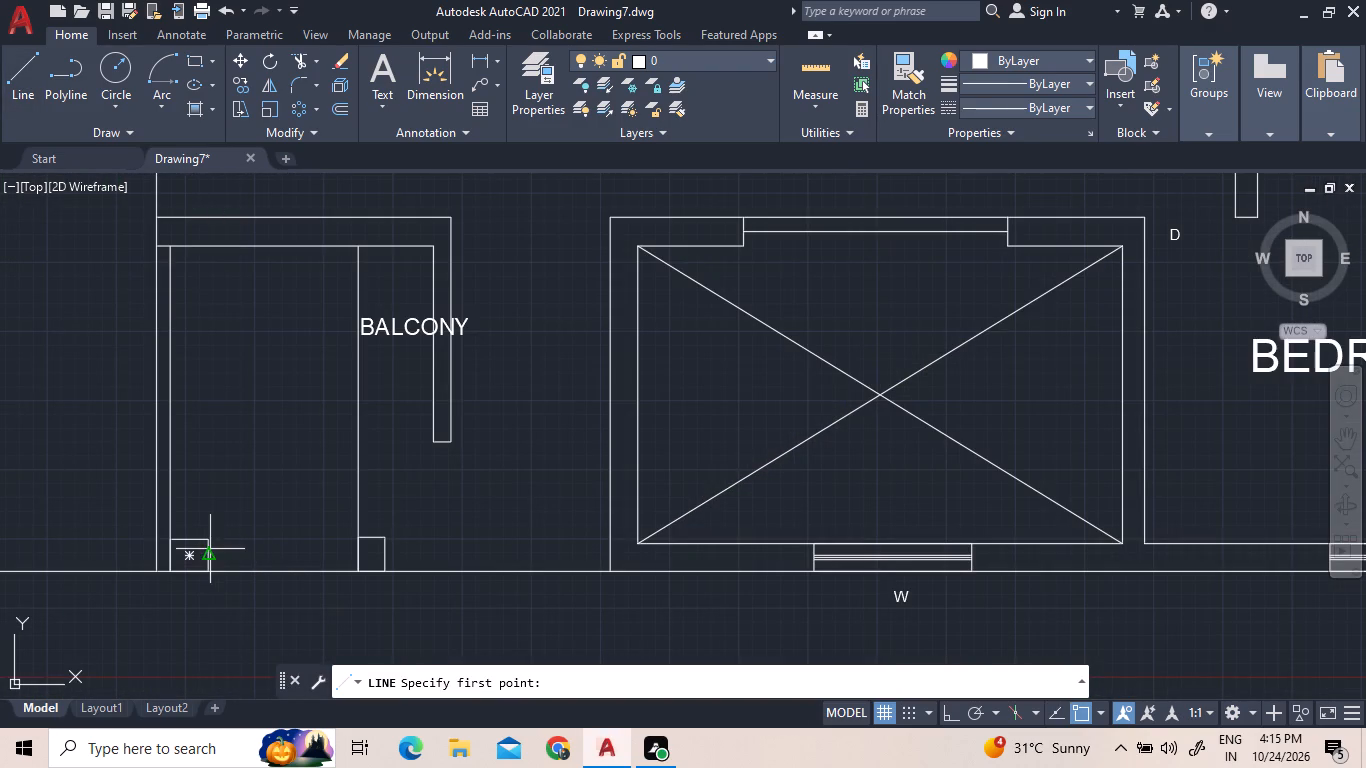
{"action": "left_click", "coordinate": [205, 554]}
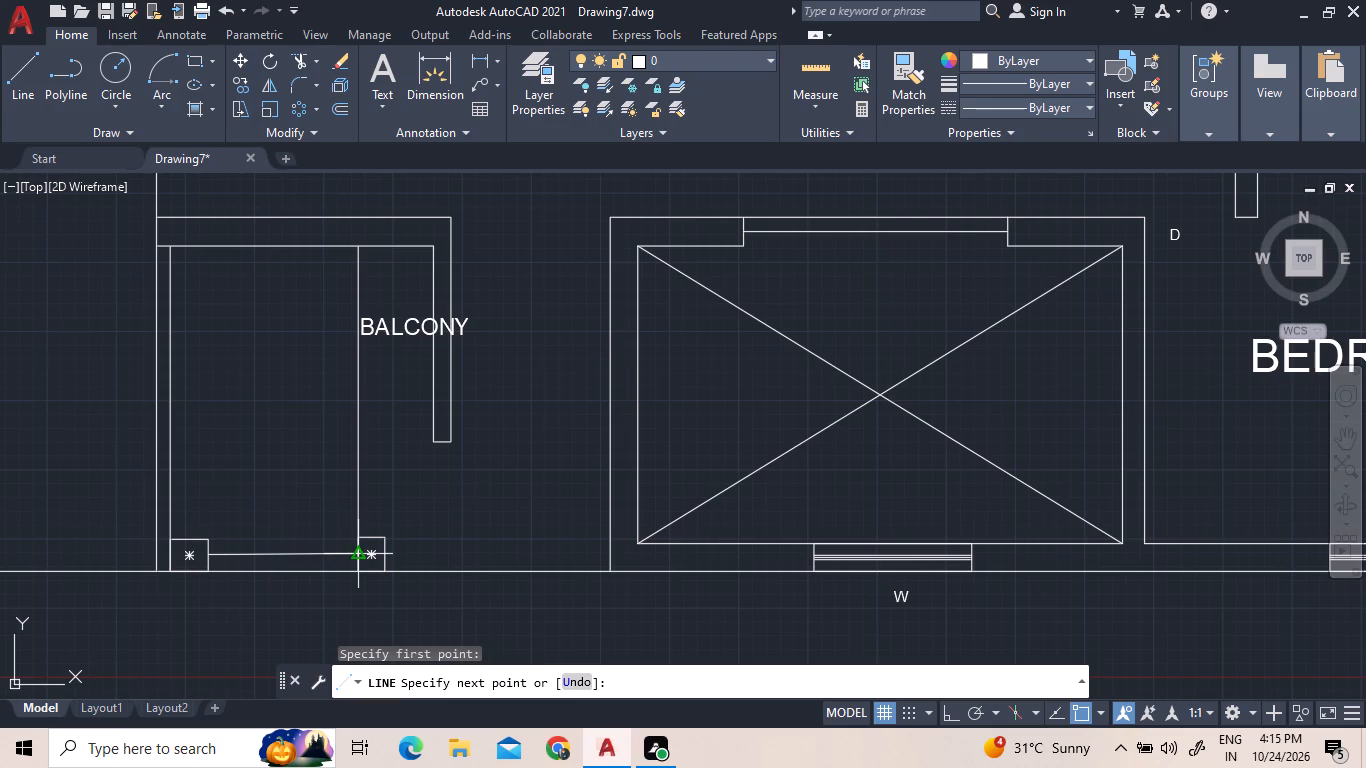
{"action": "left_click", "coordinate": [354, 553]}
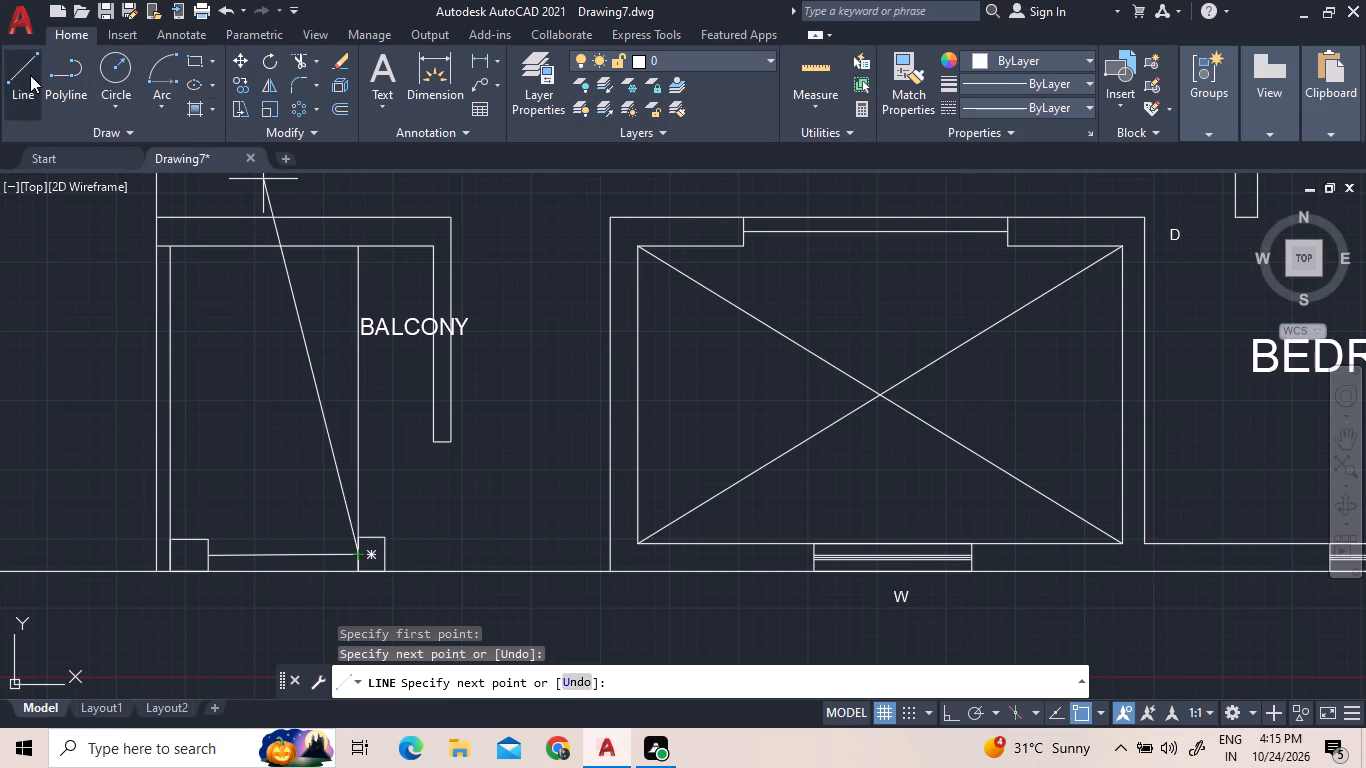
{"action": "left_click", "coordinate": [30, 75]}
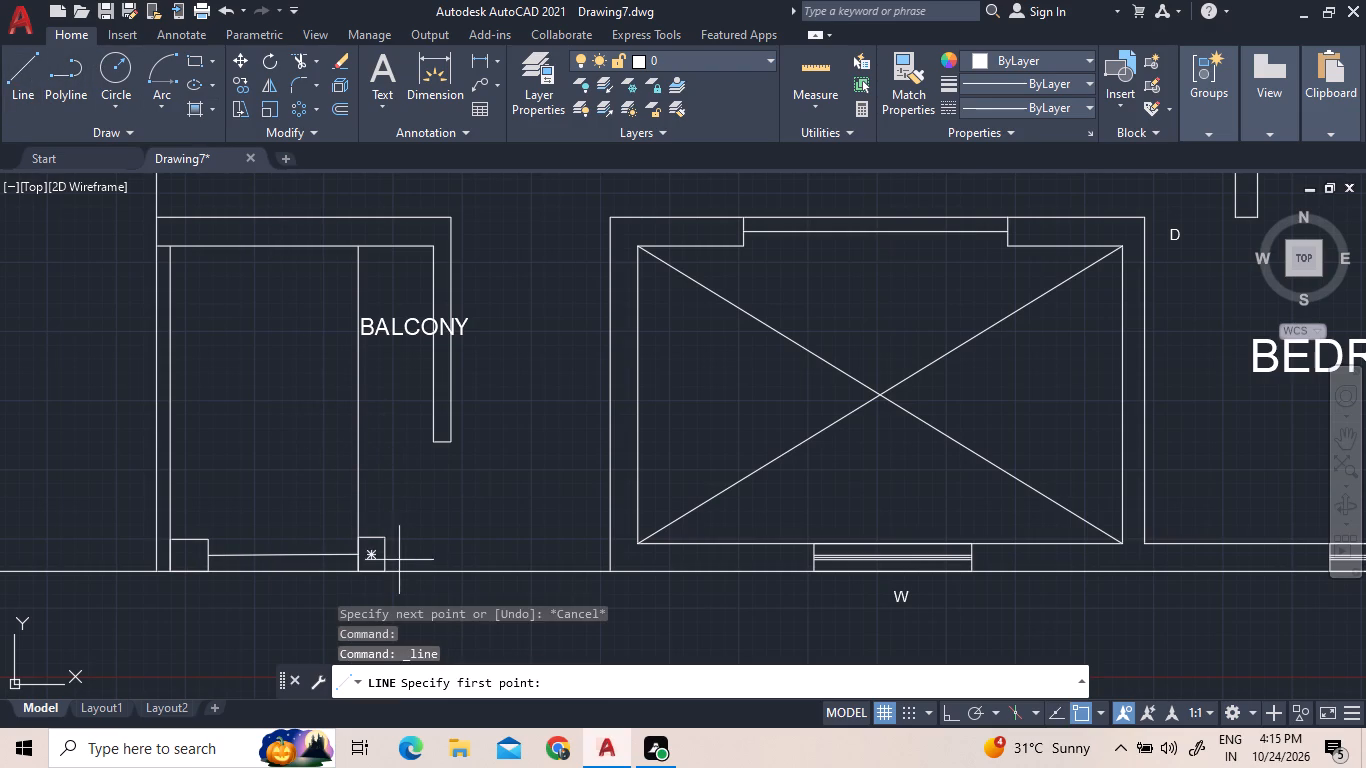
{"action": "left_click", "coordinate": [381, 555]}
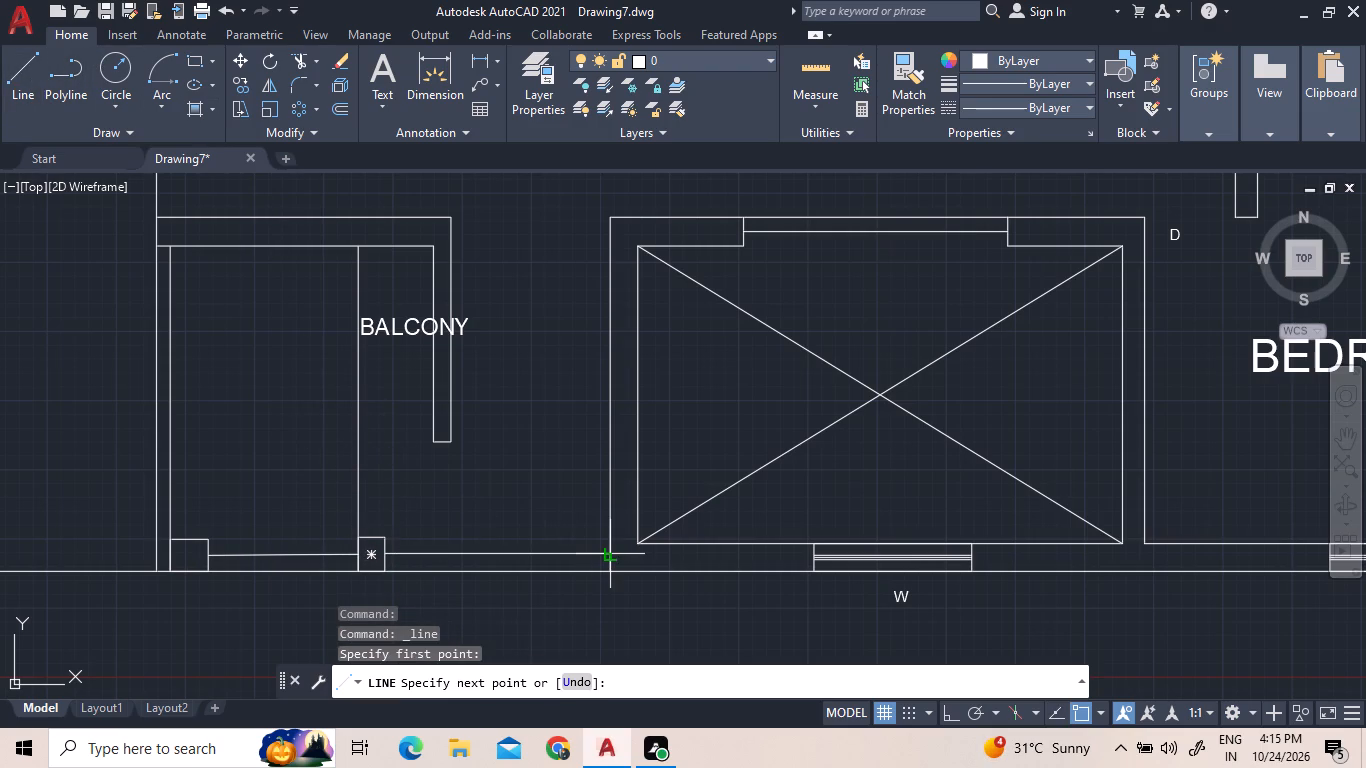
{"action": "left_click", "coordinate": [614, 560]}
{"action": "right_click", "coordinate": [644, 476]}
{"action": "left_click", "coordinate": [651, 480]}
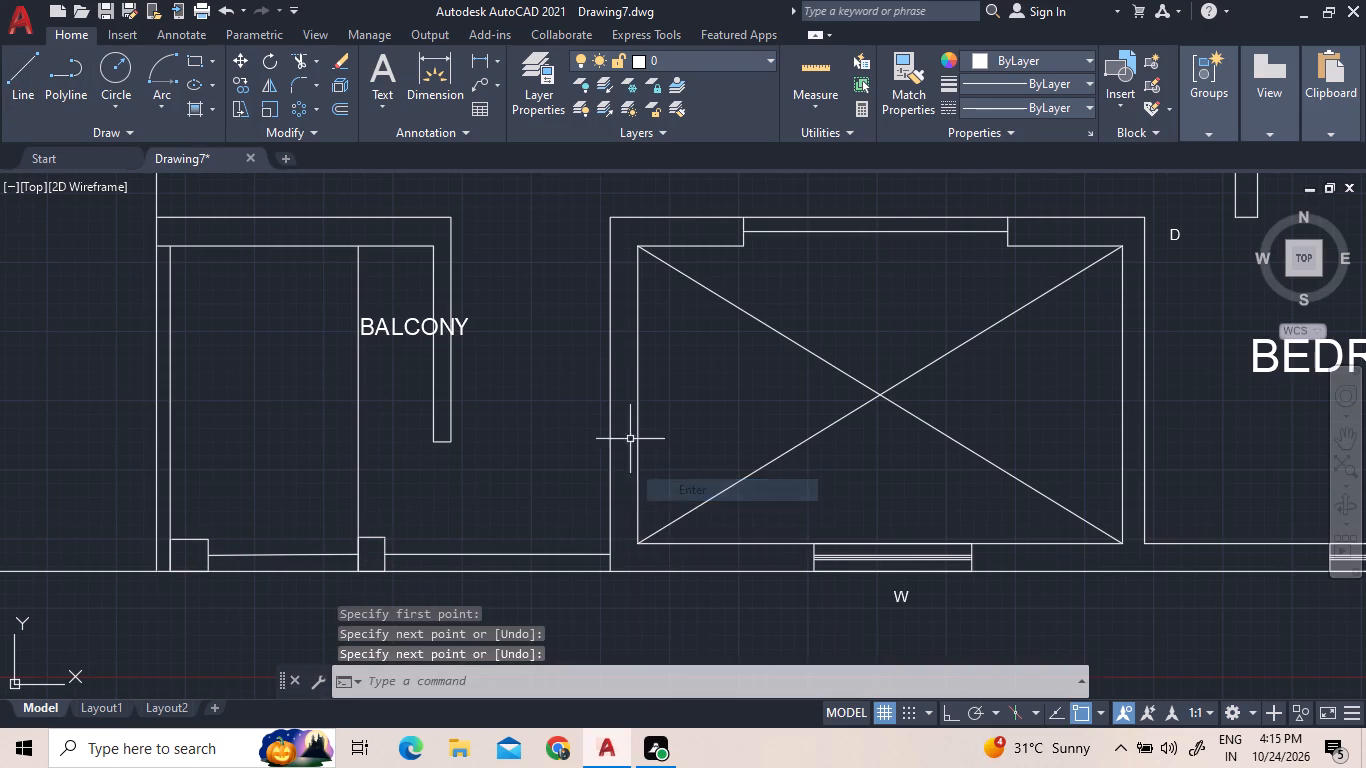
Set the object colour of the whole first floor plan, including its title, to yellow 248,215,49 and clear the selection.
{"action": "scroll", "coordinate": [466, 393], "scroll_direction": "down", "scroll_amount": 3}
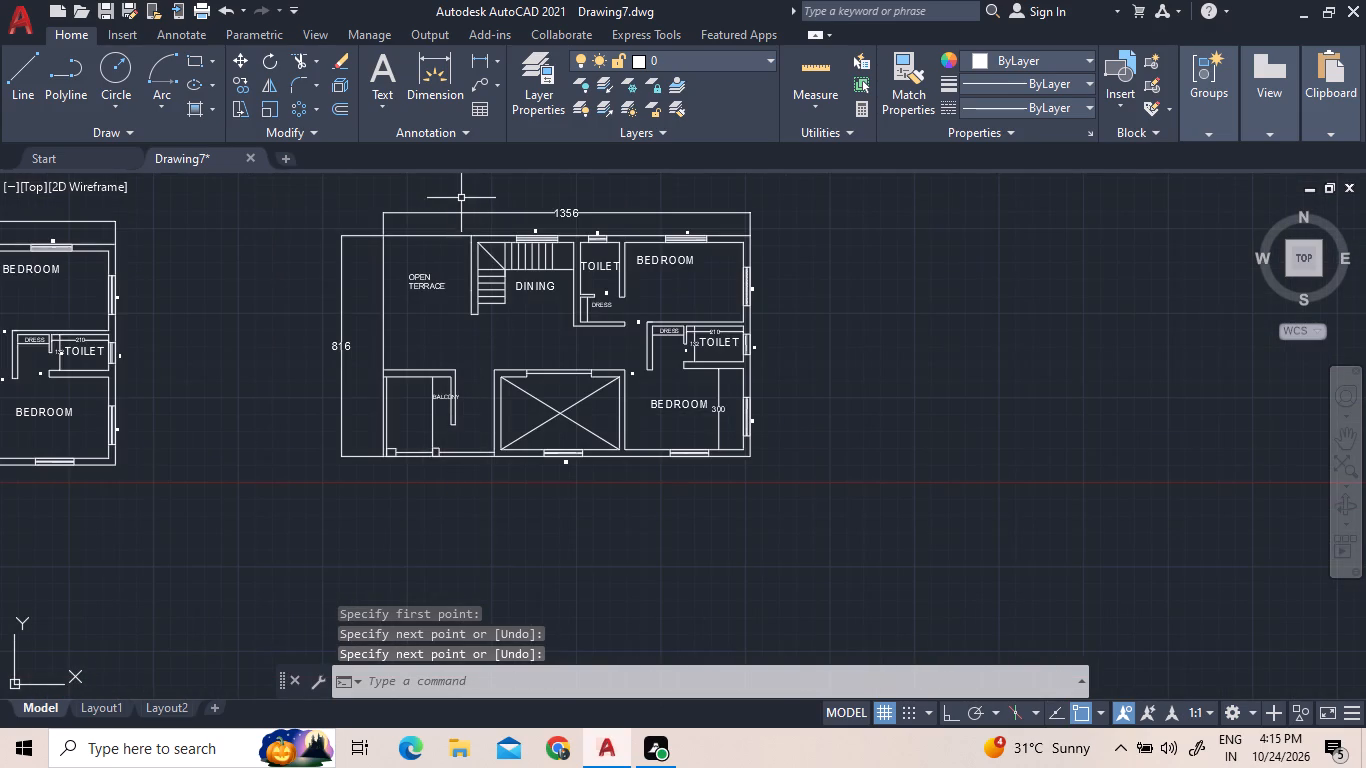
{"action": "scroll", "coordinate": [461, 200], "scroll_direction": "up", "scroll_amount": 2}
{"action": "scroll", "coordinate": [510, 308], "scroll_direction": "down", "scroll_amount": 3}
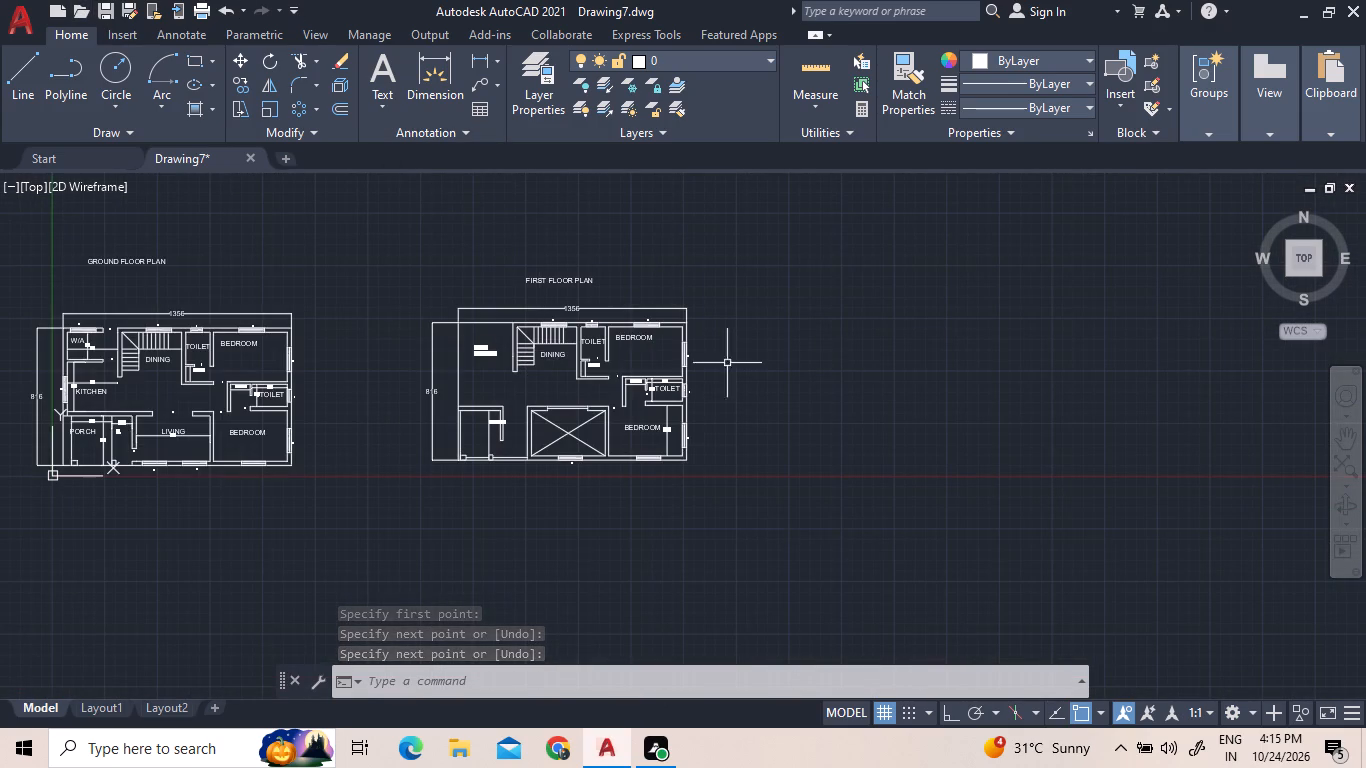
{"action": "left_click", "coordinate": [789, 487]}
{"action": "left_click", "coordinate": [408, 238]}
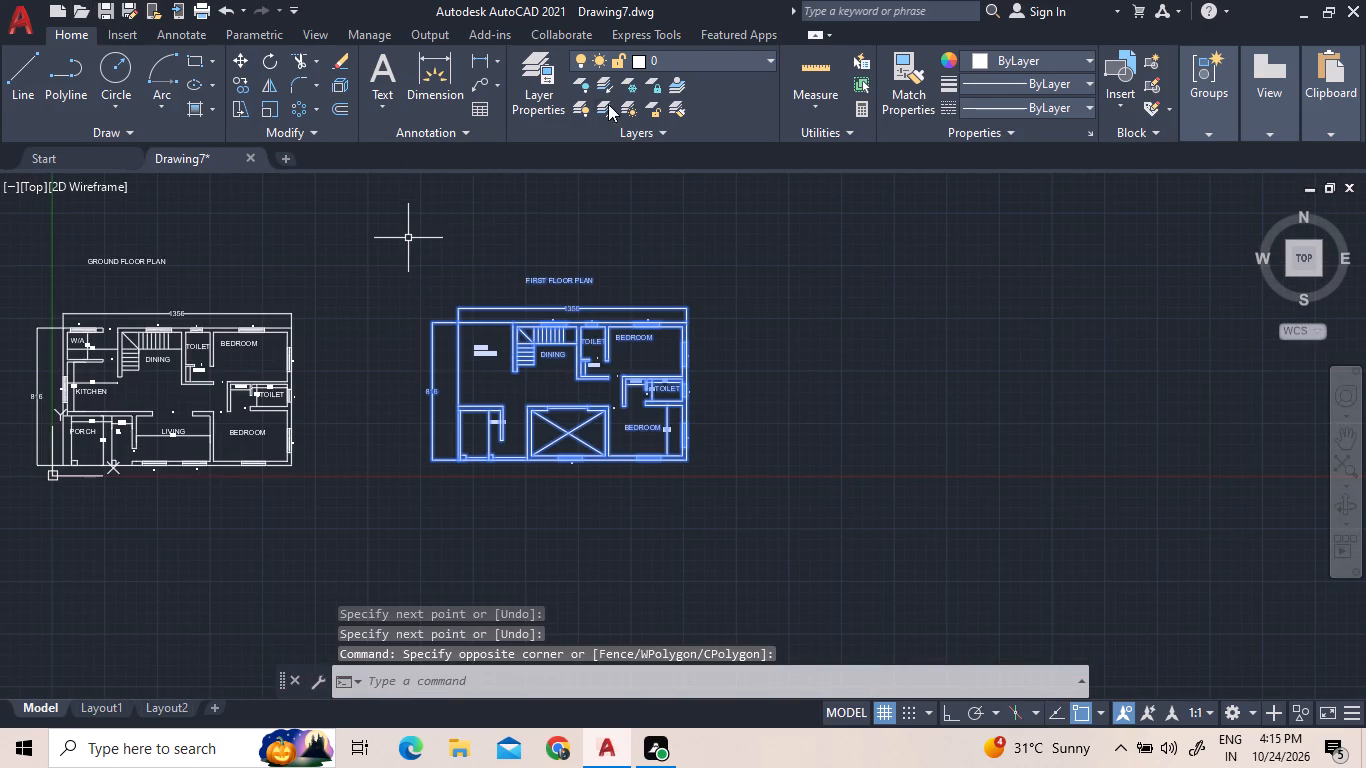
{"action": "left_click", "coordinate": [1024, 65]}
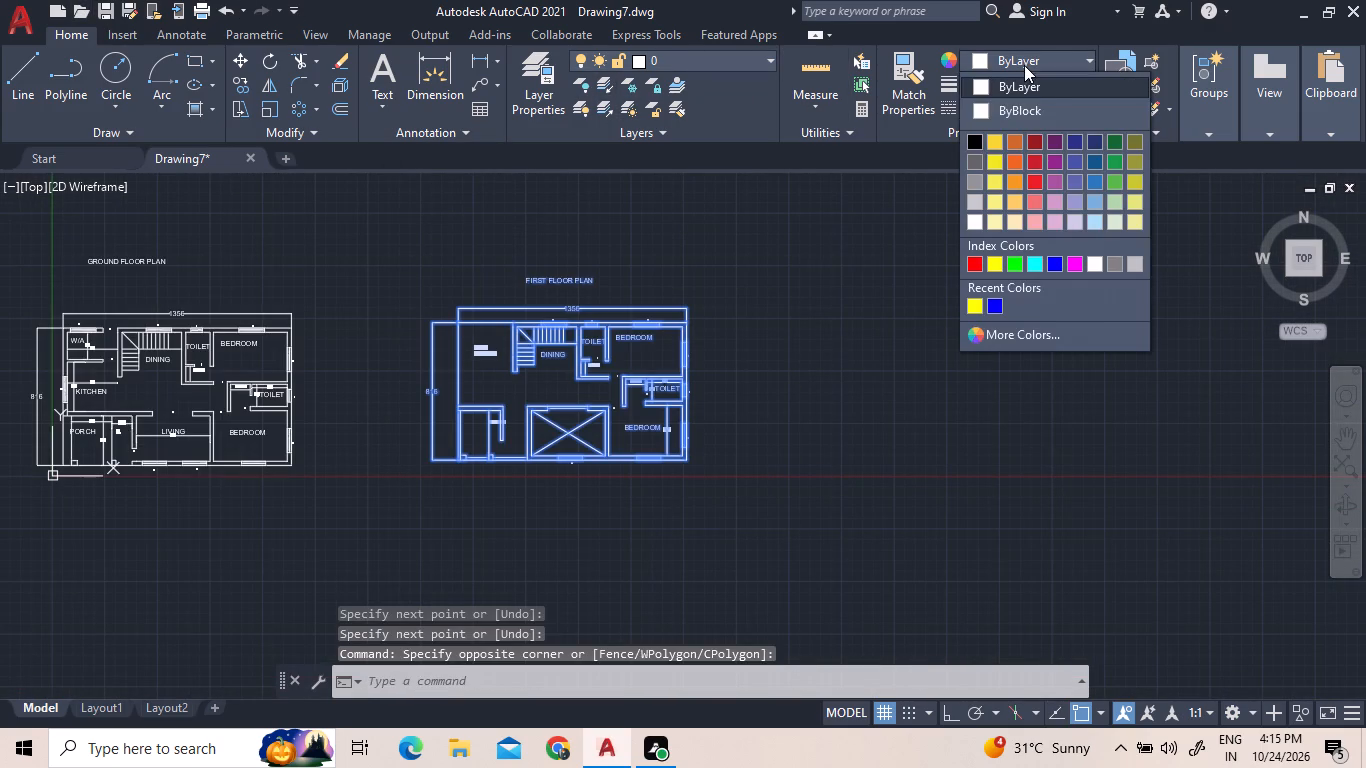
{"action": "left_click", "coordinate": [991, 138]}
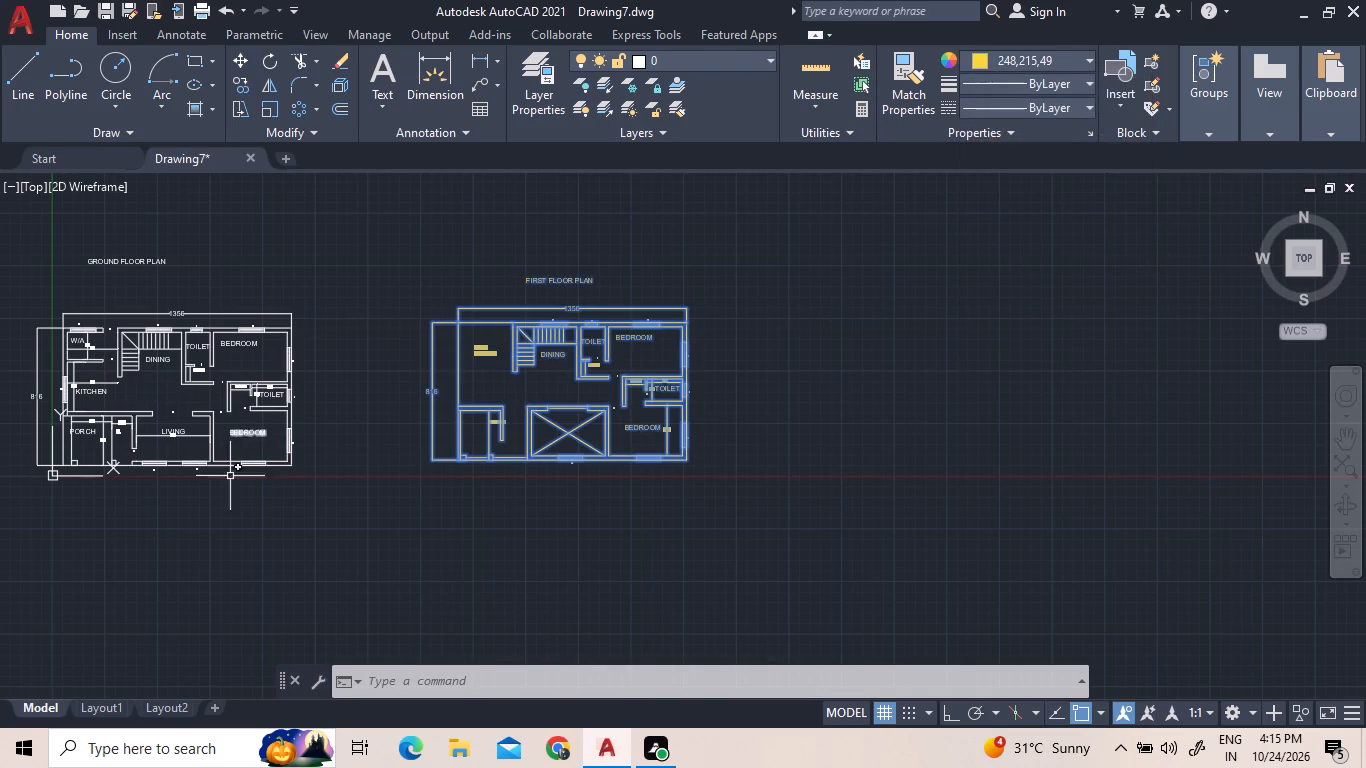
{"action": "key", "text": "Escape"}
{"action": "key", "text": "grave"}
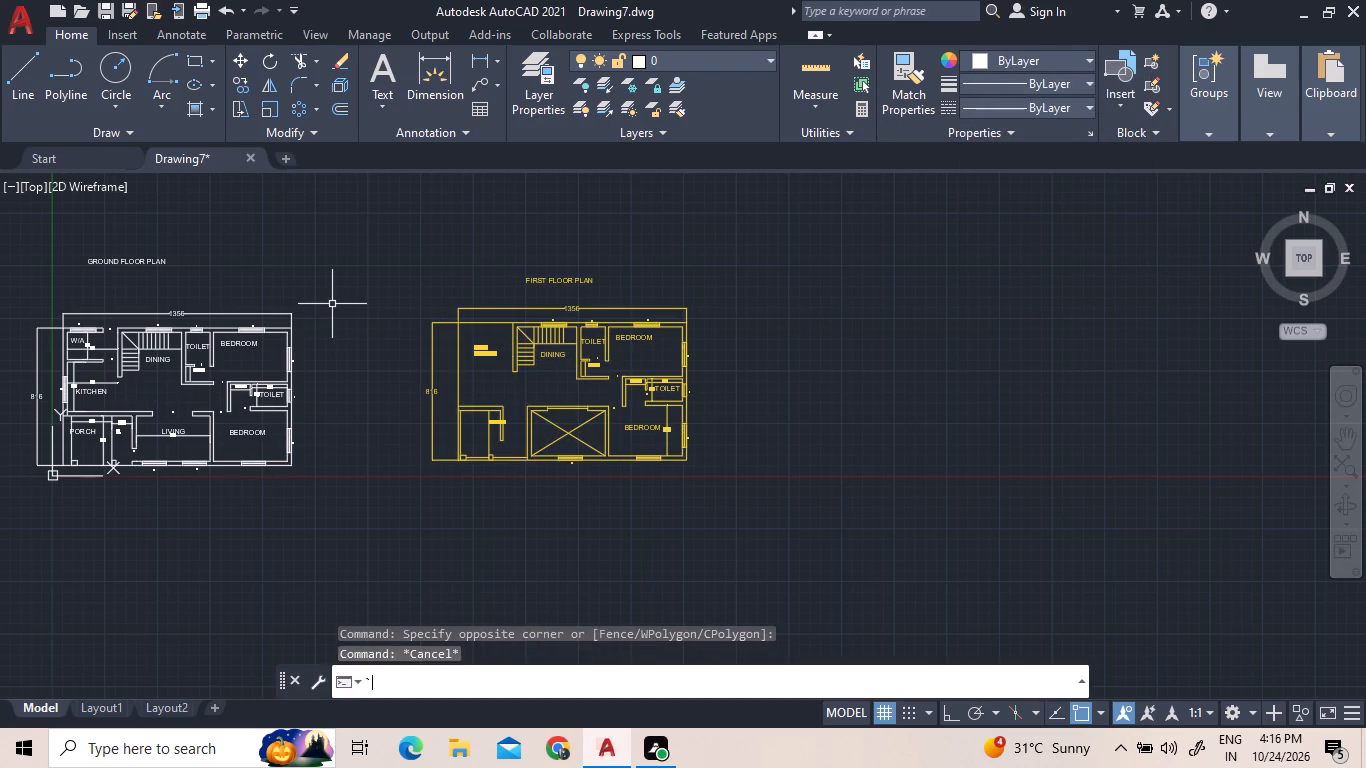
{"action": "left_click", "coordinate": [325, 488]}
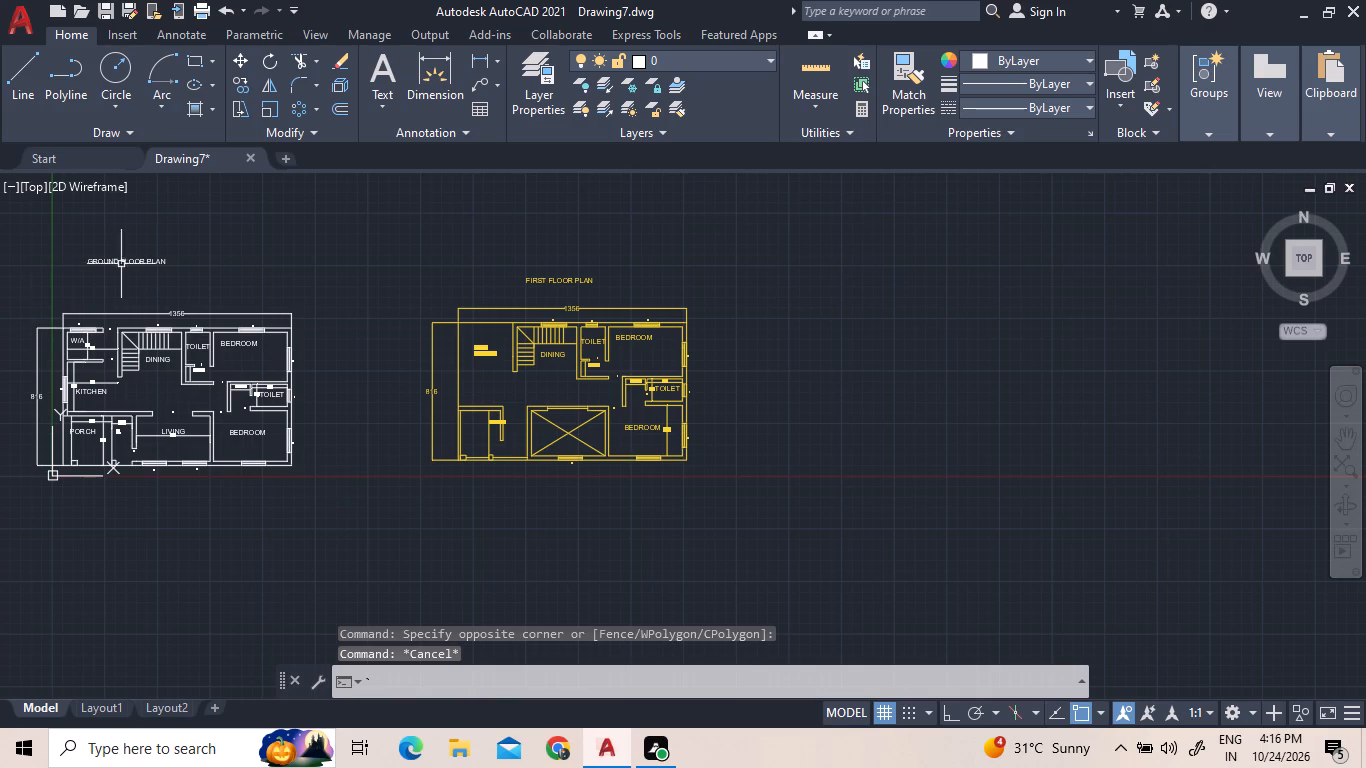
Move the GROUND FLOOR PLAN title down to sit centred just above the ground floor plan's top dimension.
{"action": "middle_click_drag", "start_coordinate": [120, 256], "coordinate": [217, 259]}
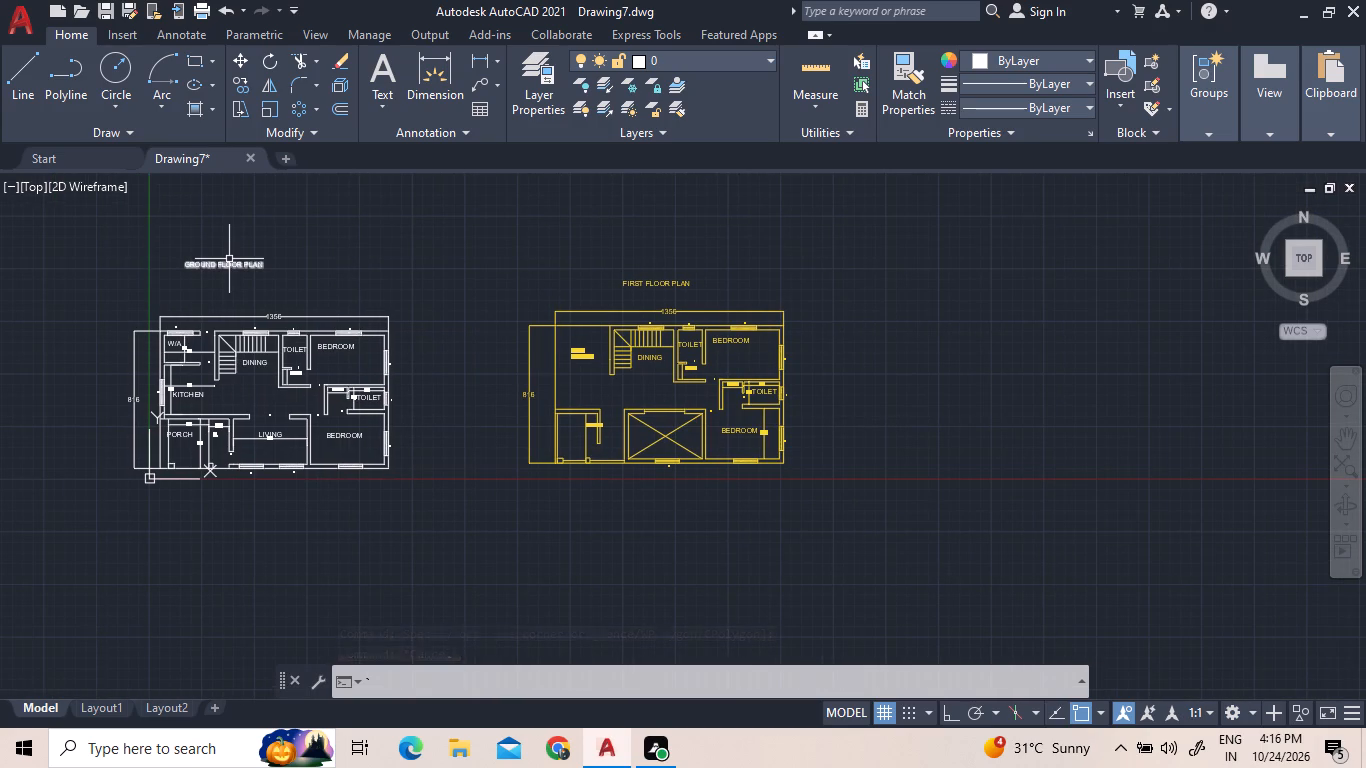
{"action": "left_click", "coordinate": [229, 260]}
{"action": "right_click", "coordinate": [229, 260]}
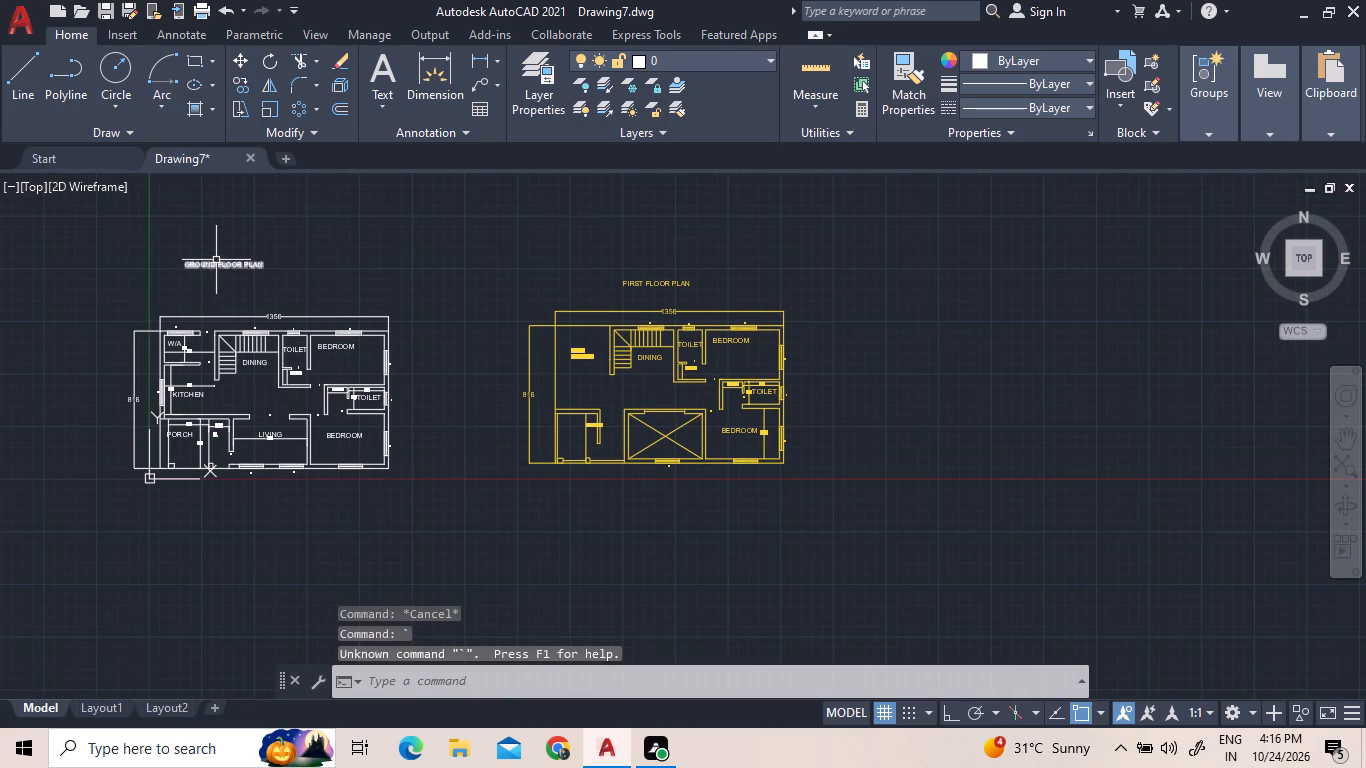
{"action": "left_click", "coordinate": [215, 263]}
{"action": "right_click", "coordinate": [217, 259]}
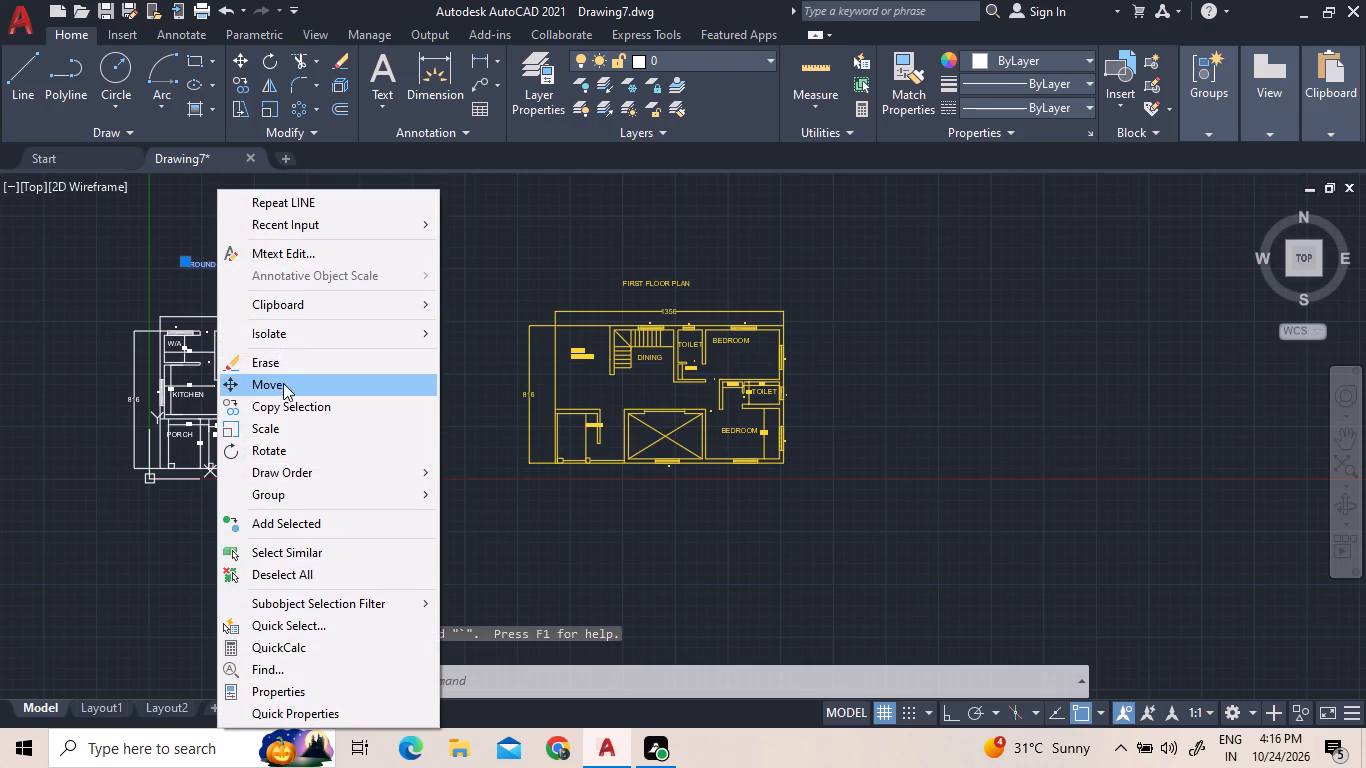
{"action": "left_click", "coordinate": [284, 387]}
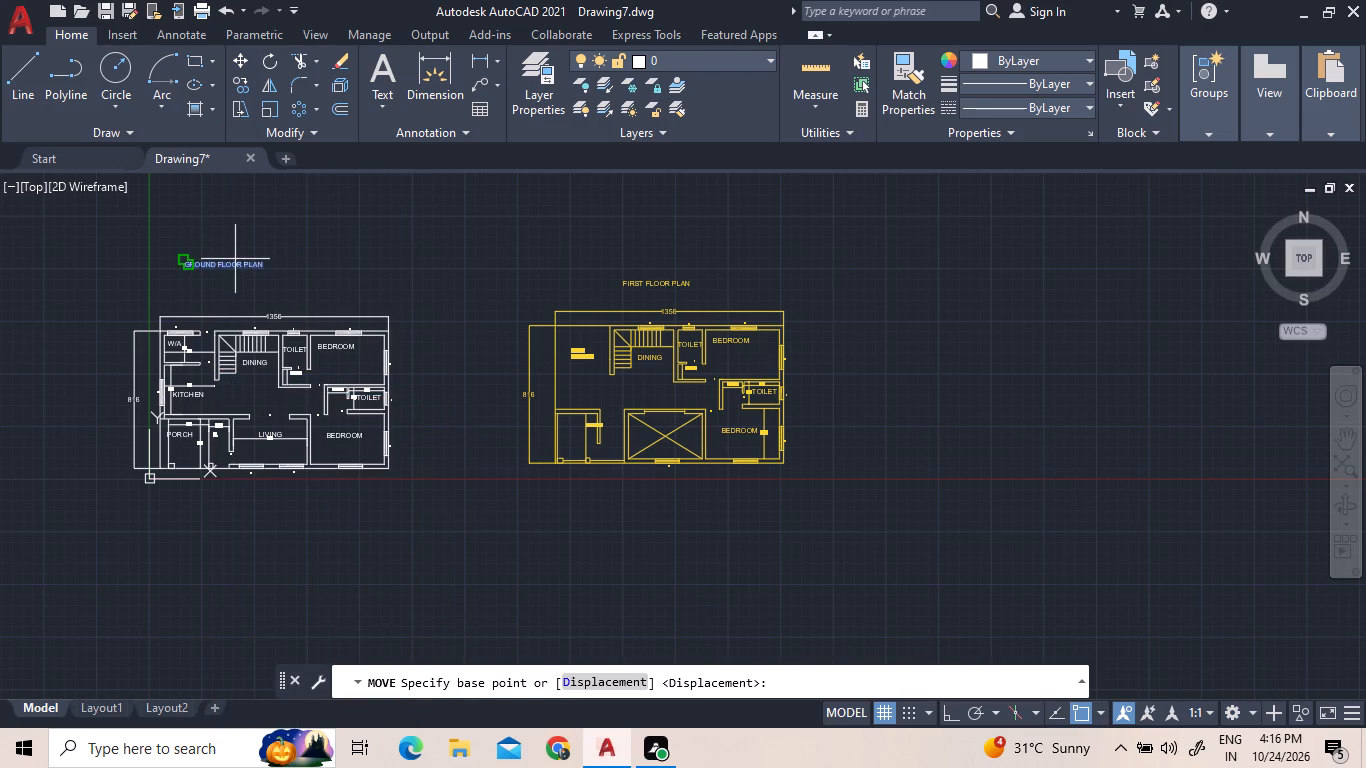
{"action": "left_click", "coordinate": [235, 263]}
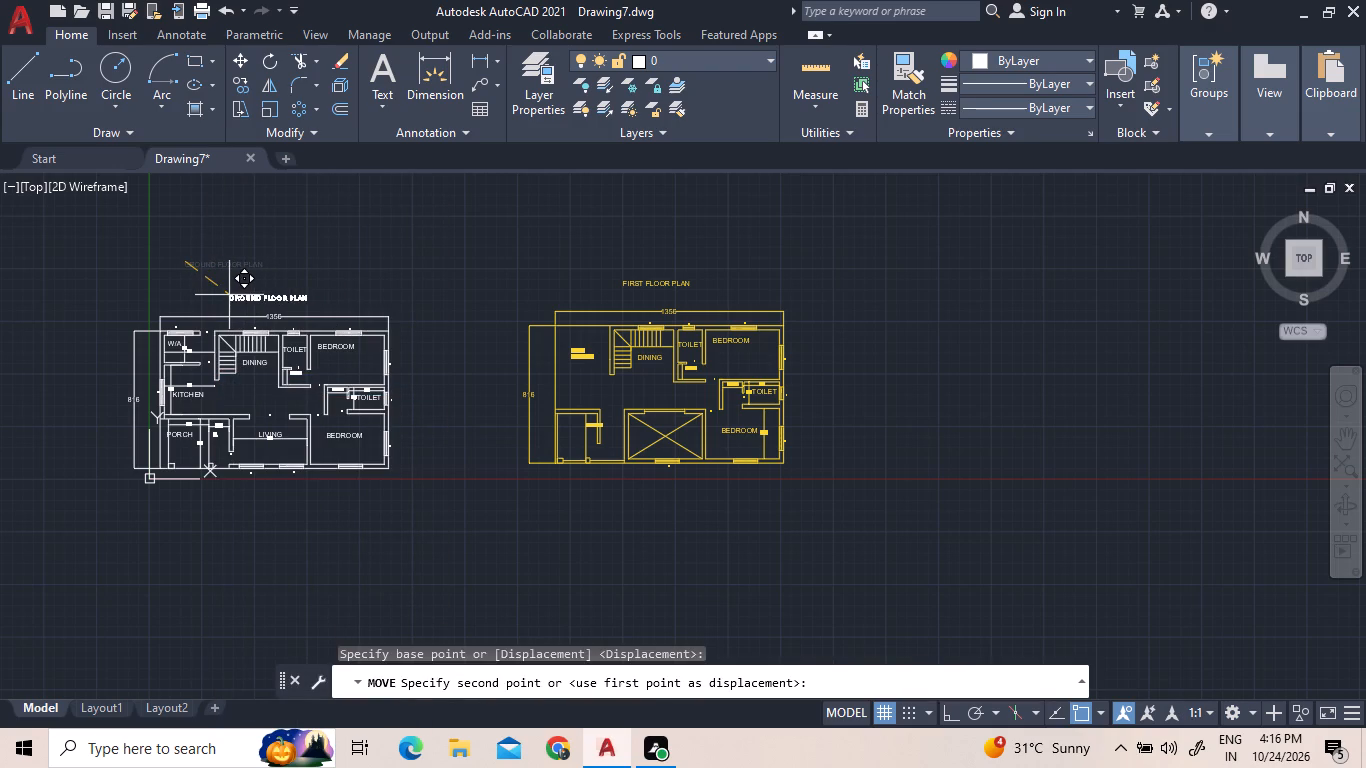
{"action": "left_click", "coordinate": [229, 295]}
Set the object colour of the whole ground floor plan, including its title, to green and clear the selection.
{"action": "left_click", "coordinate": [437, 504]}
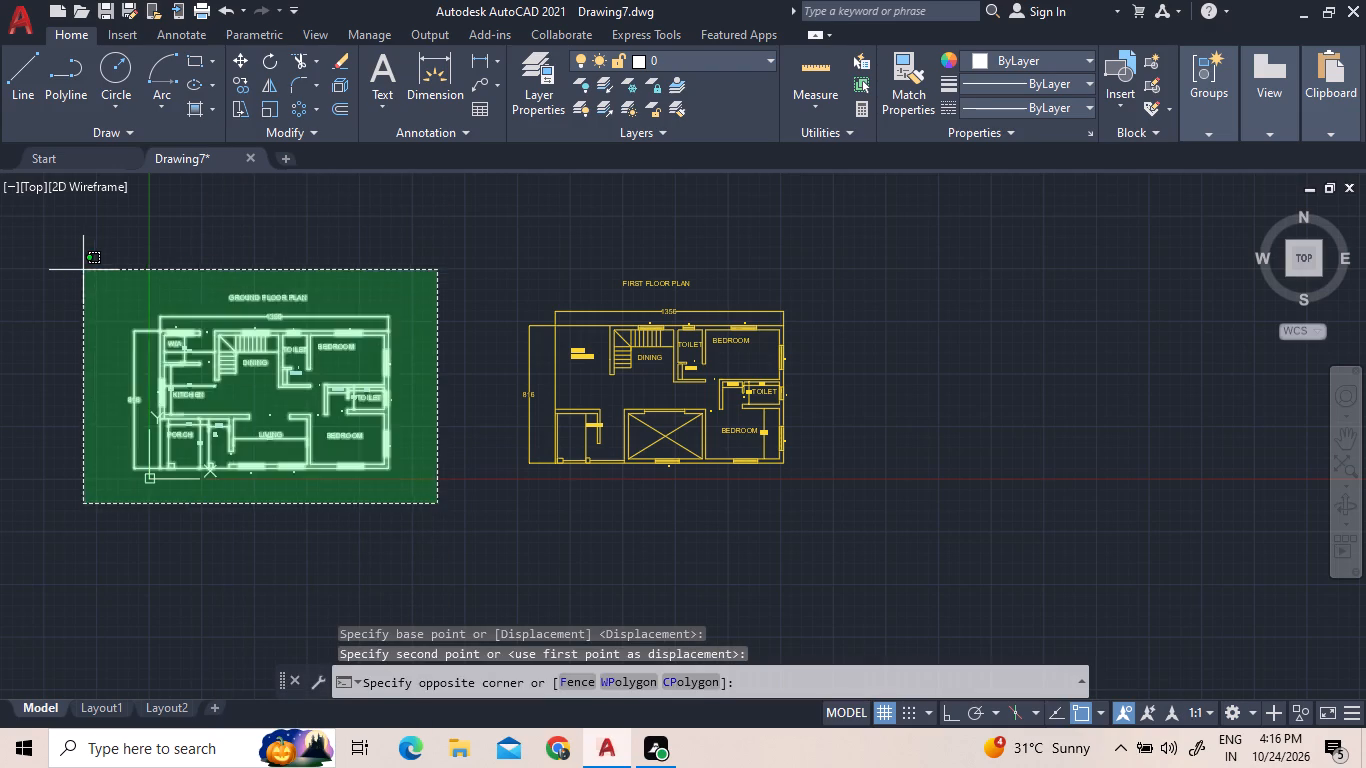
{"action": "left_click", "coordinate": [83, 270]}
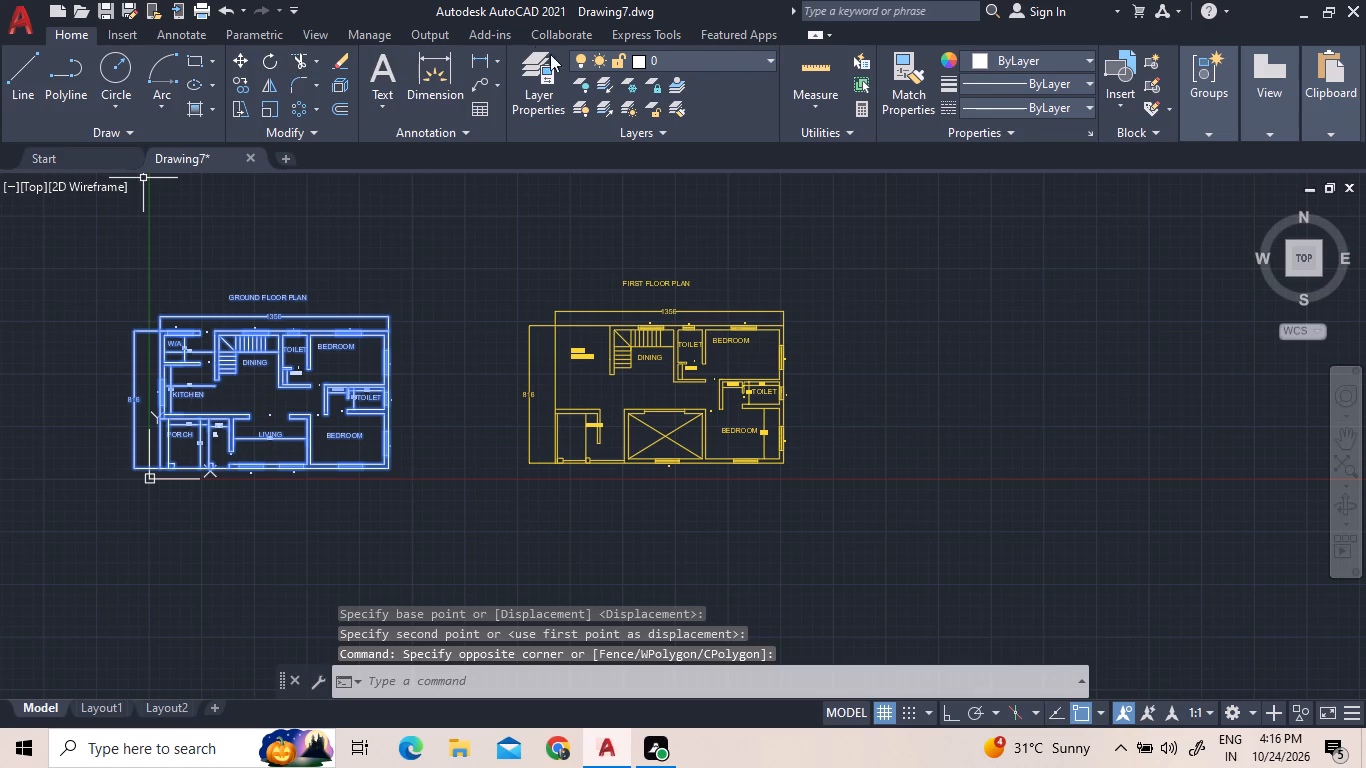
{"action": "left_click", "coordinate": [663, 66]}
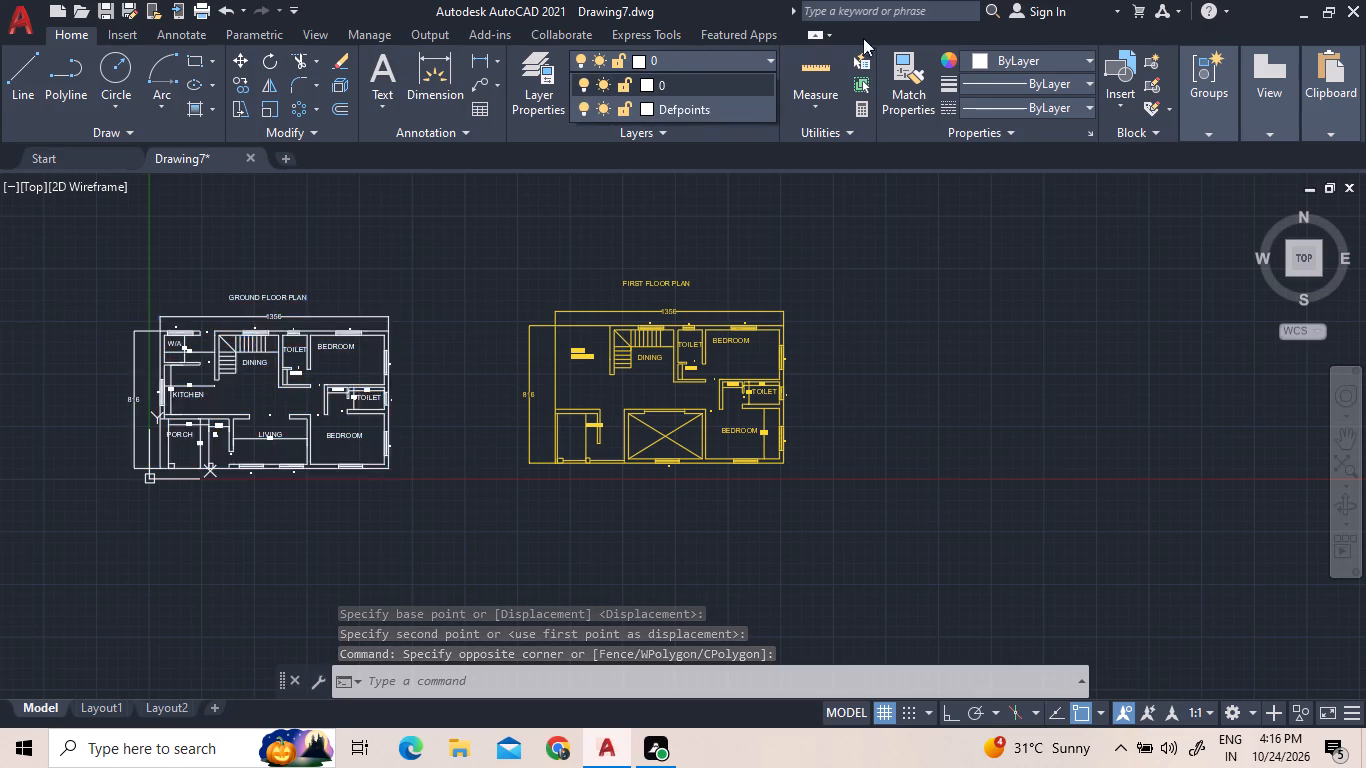
{"action": "left_click", "coordinate": [978, 61]}
{"action": "left_click", "coordinate": [989, 60]}
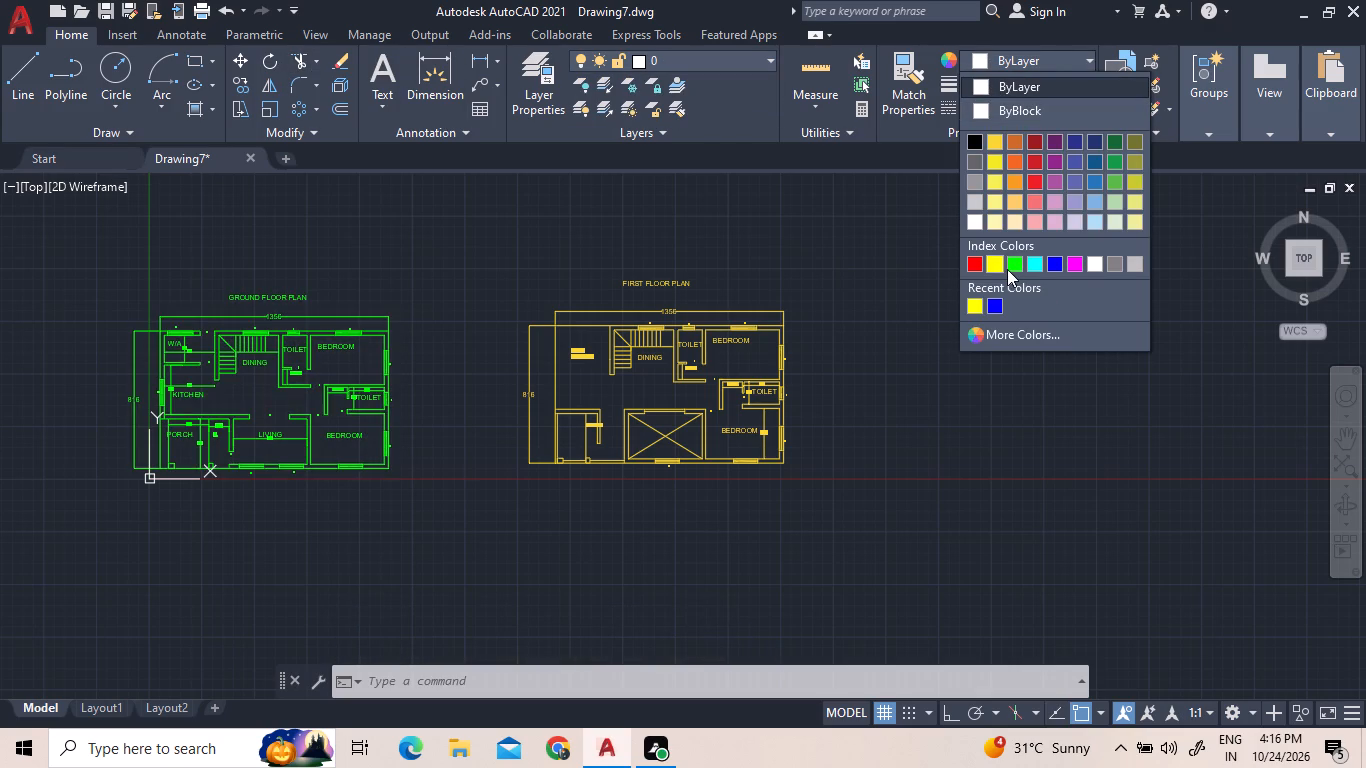
{"action": "left_click", "coordinate": [1007, 269]}
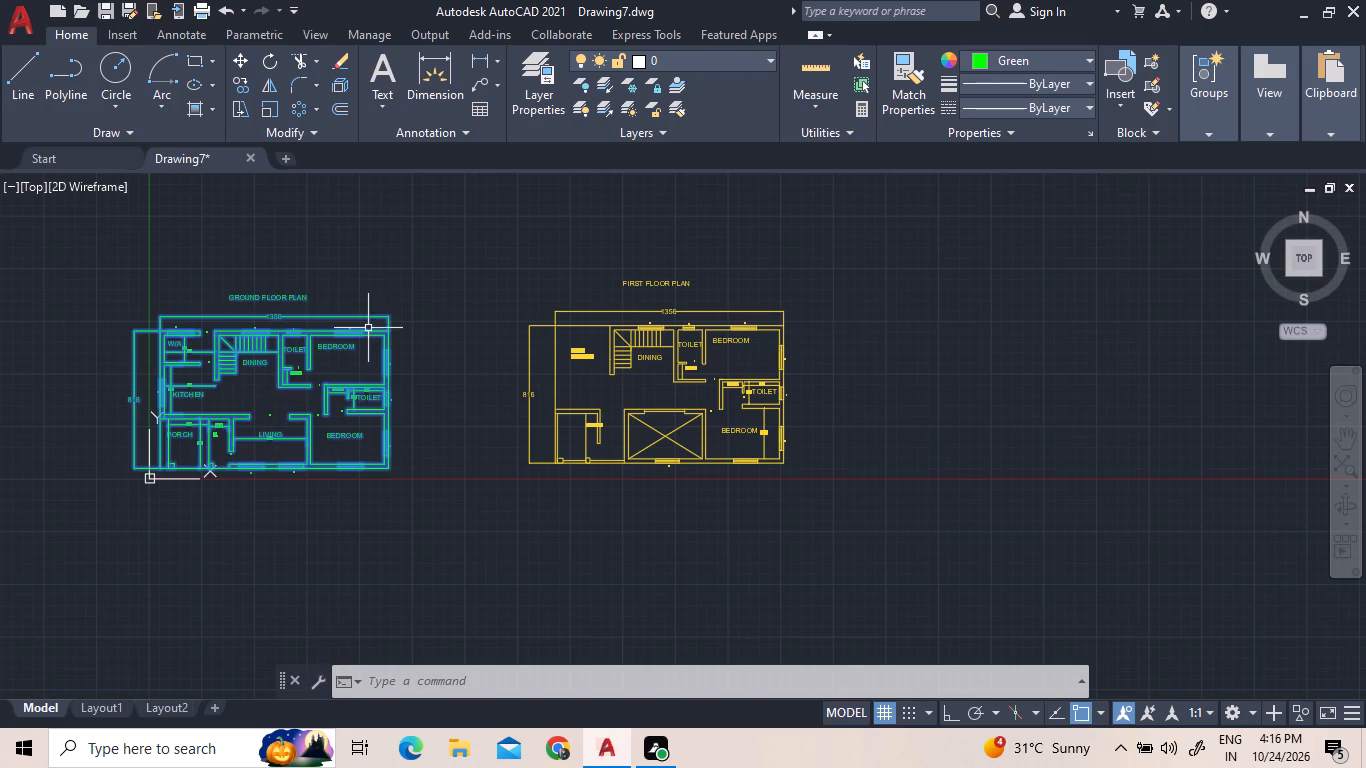
{"action": "scroll", "coordinate": [224, 266], "scroll_direction": "up", "scroll_amount": 3}
{"action": "scroll", "coordinate": [225, 265], "scroll_direction": "down", "scroll_amount": 2}
{"action": "key", "text": "grave"}
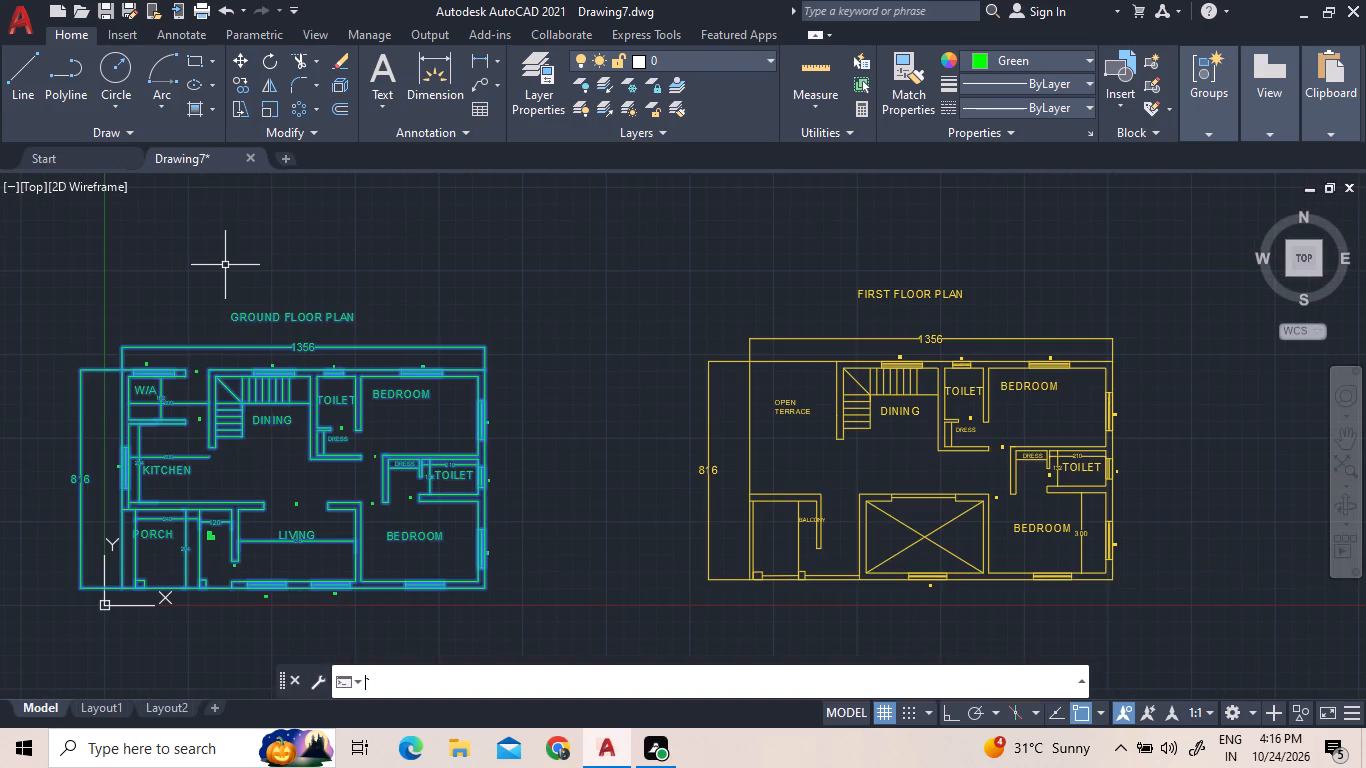
{"action": "key", "text": "Escape"}
Save the drawing in the AUTOCAD folder as 24 OCT 4.20PM.
{"action": "left_click", "coordinate": [111, 8]}
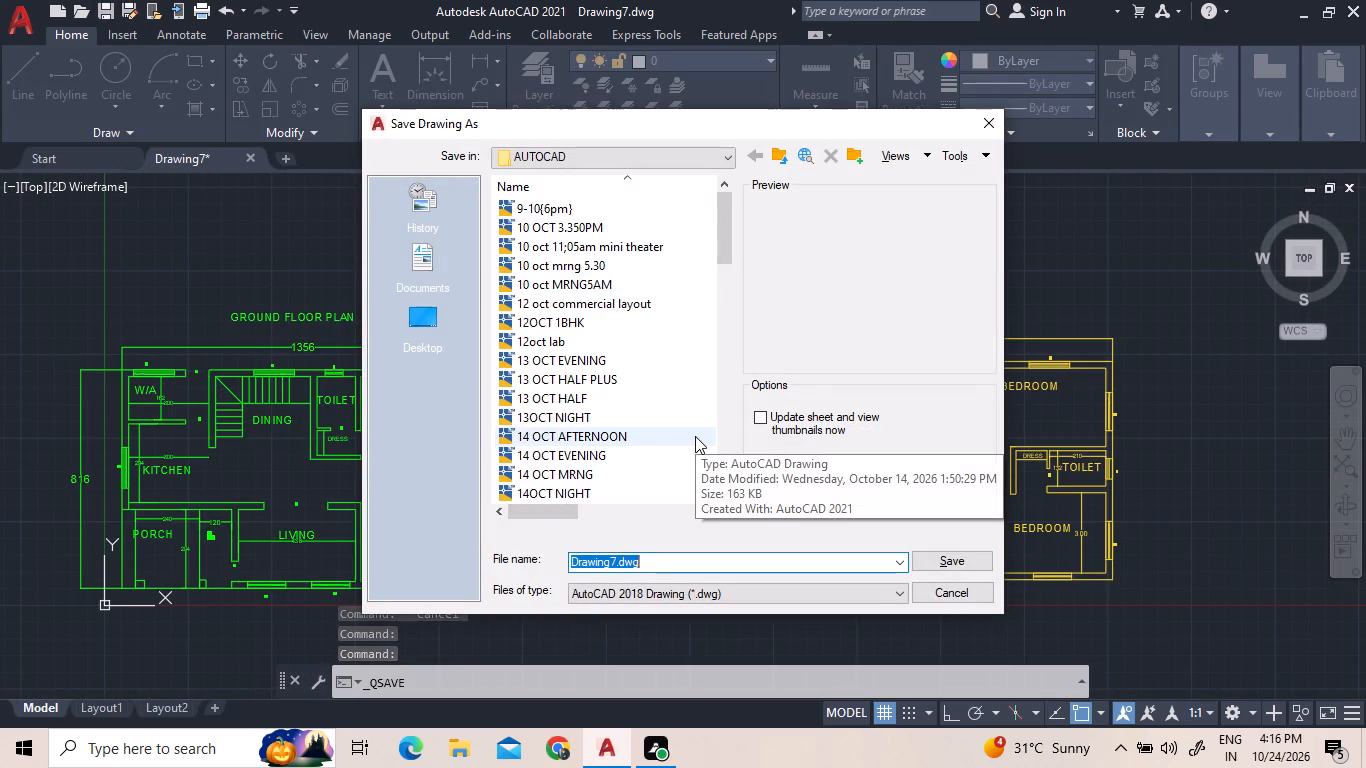
{"action": "type", "text": "24 OCT"}
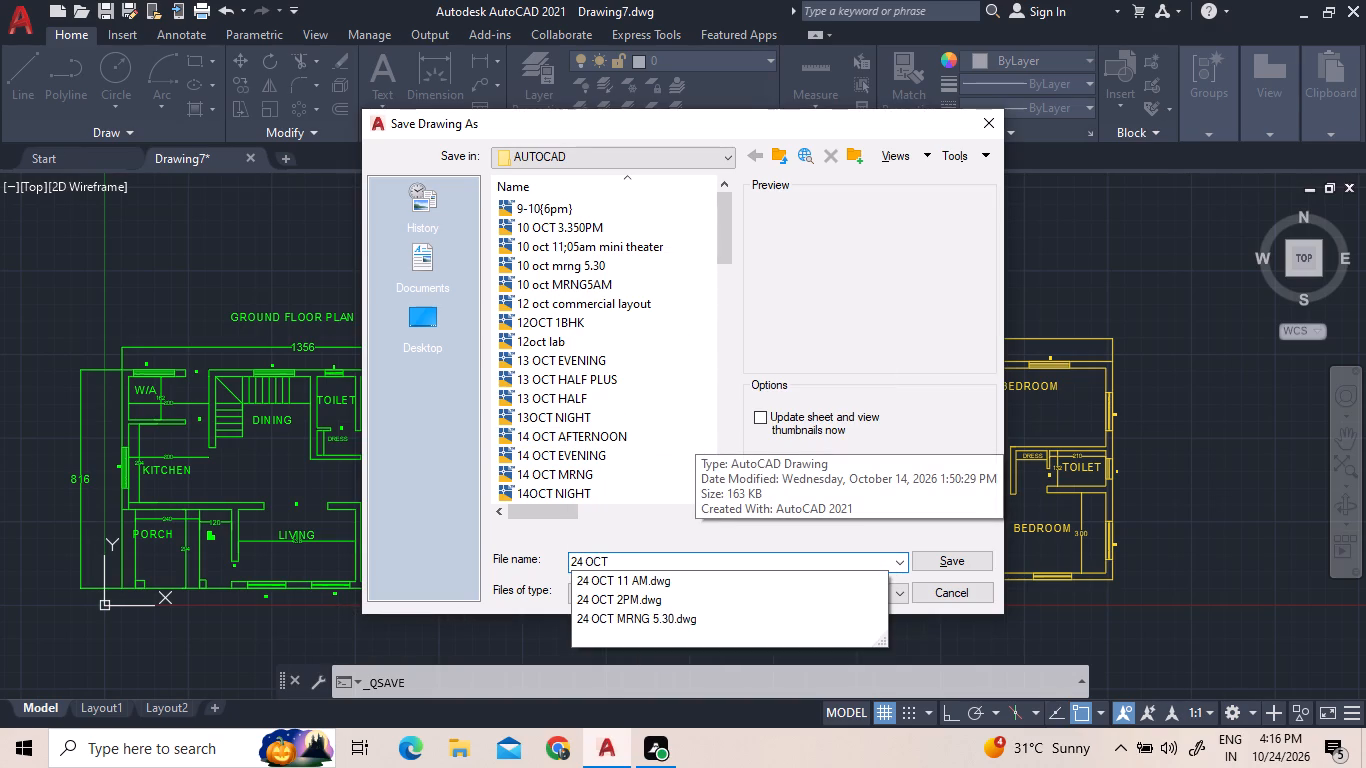
{"action": "key", "text": "space"}
{"action": "key", "text": "4"}
{"action": "key", "text": "period"}
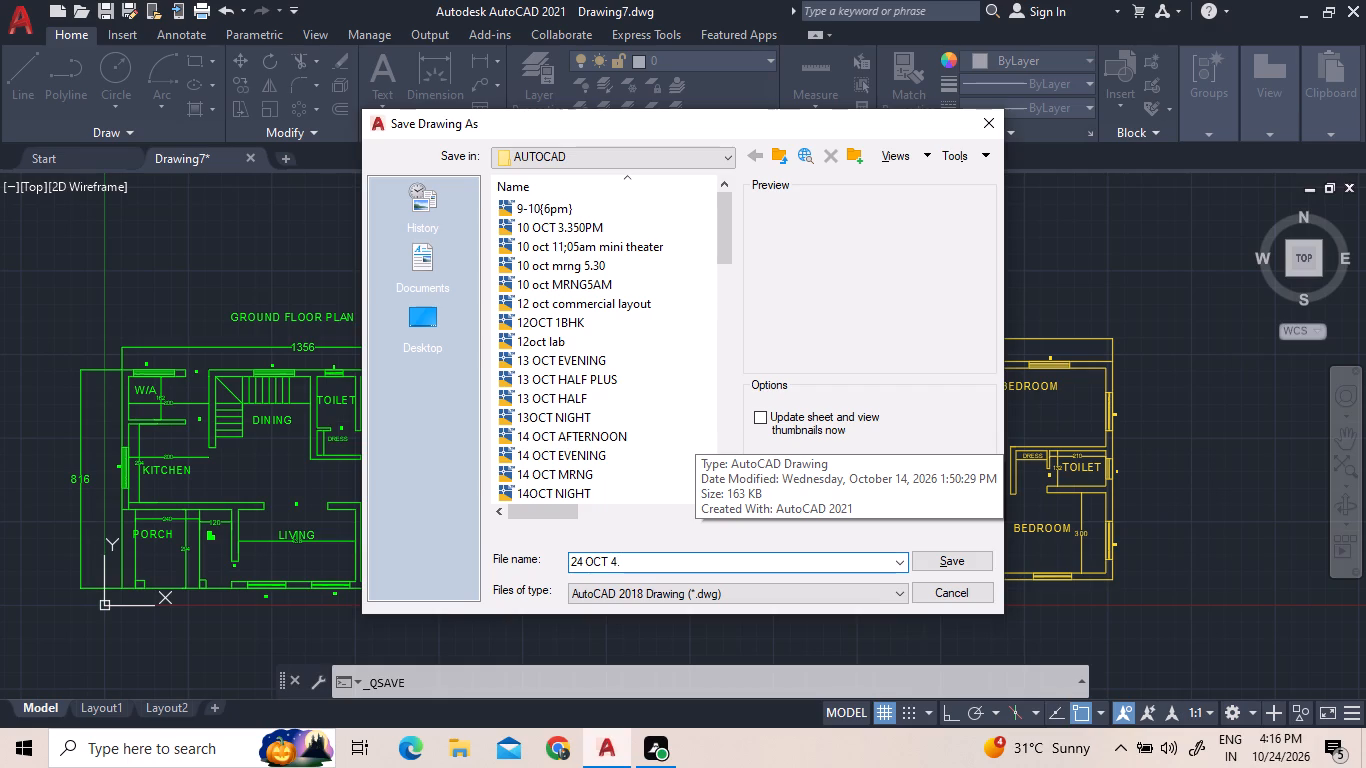
{"action": "type", "text": "20PM"}
{"action": "key", "text": "Return"}
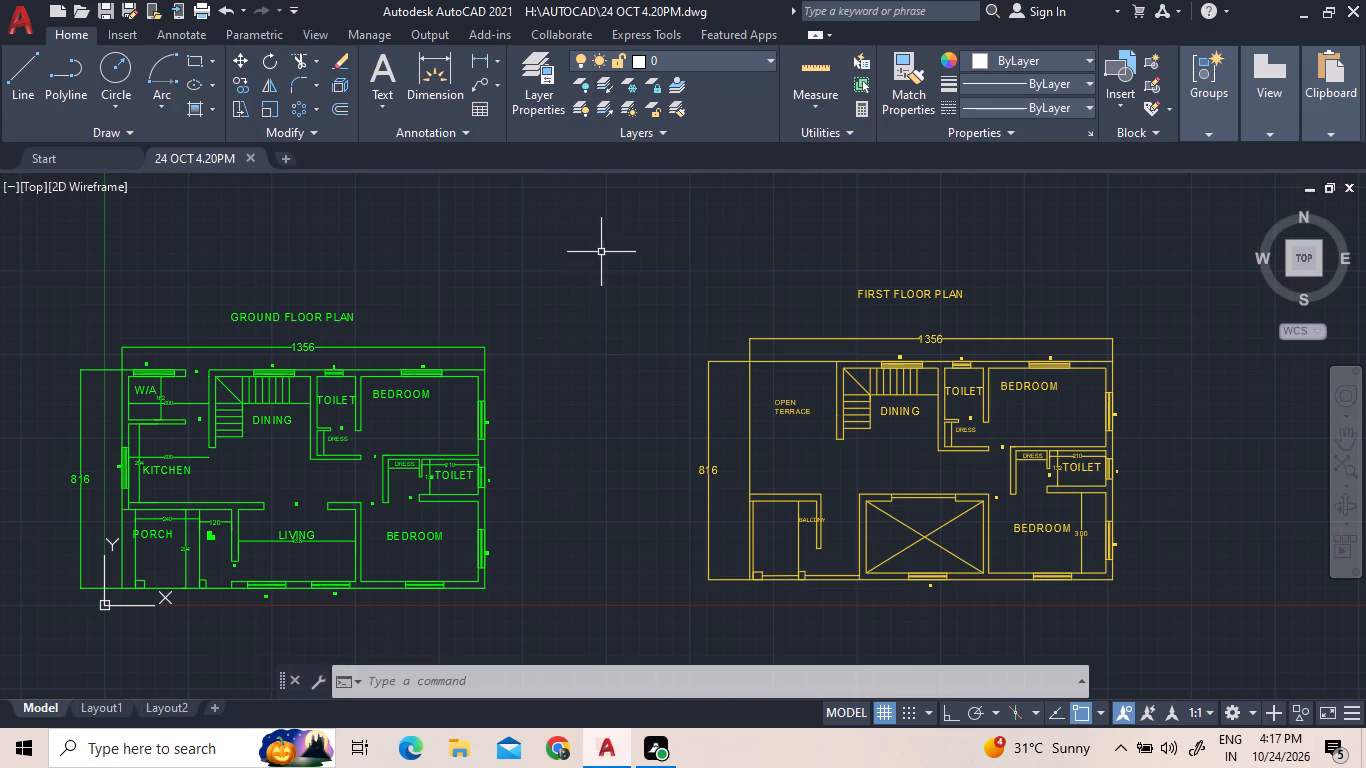
Save the drawing again under the same name, replacing the existing 24 OCT 4.20PM file, and finish with a quick save.
{"action": "scroll", "coordinate": [610, 262], "scroll_direction": "down", "scroll_amount": 1}
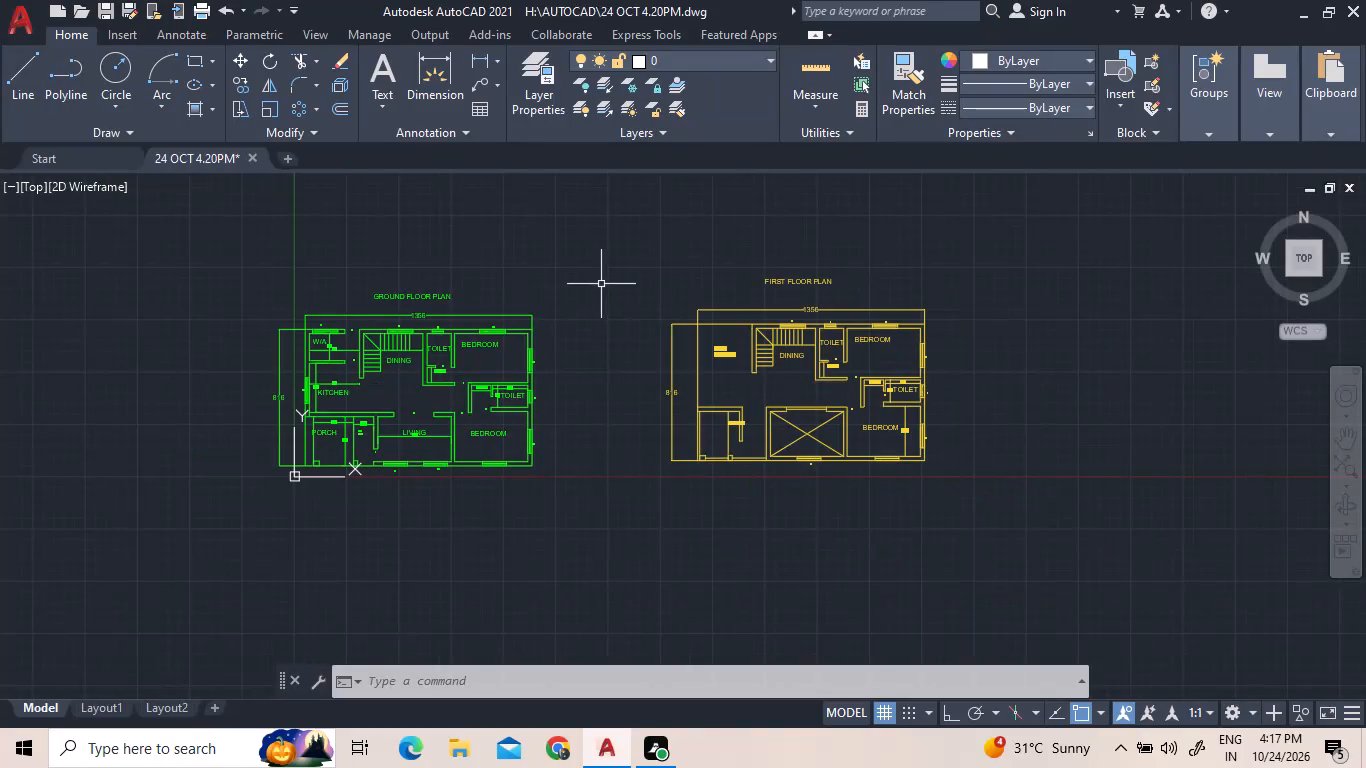
{"action": "middle_click_drag", "start_coordinate": [601, 310], "coordinate": [586, 410]}
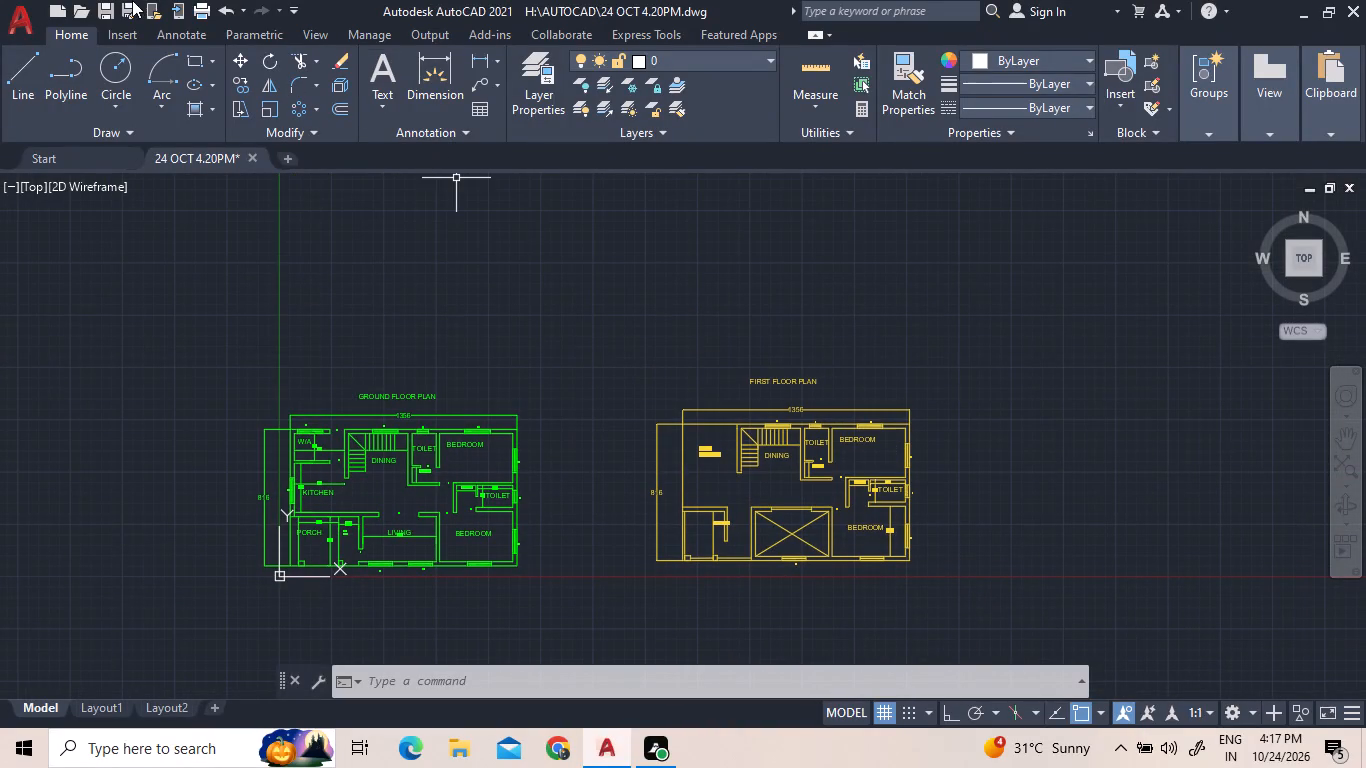
{"action": "left_click", "coordinate": [122, 7]}
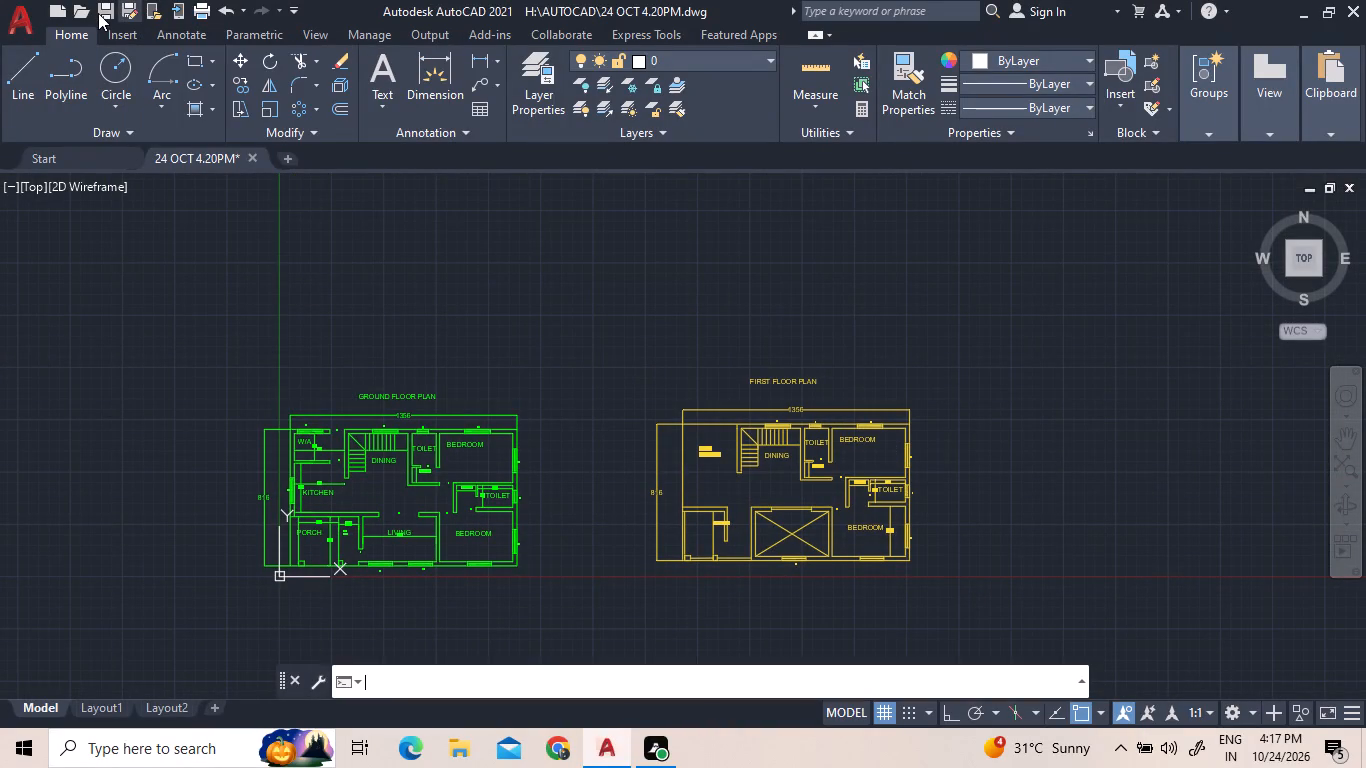
{"action": "left_click", "coordinate": [102, 11]}
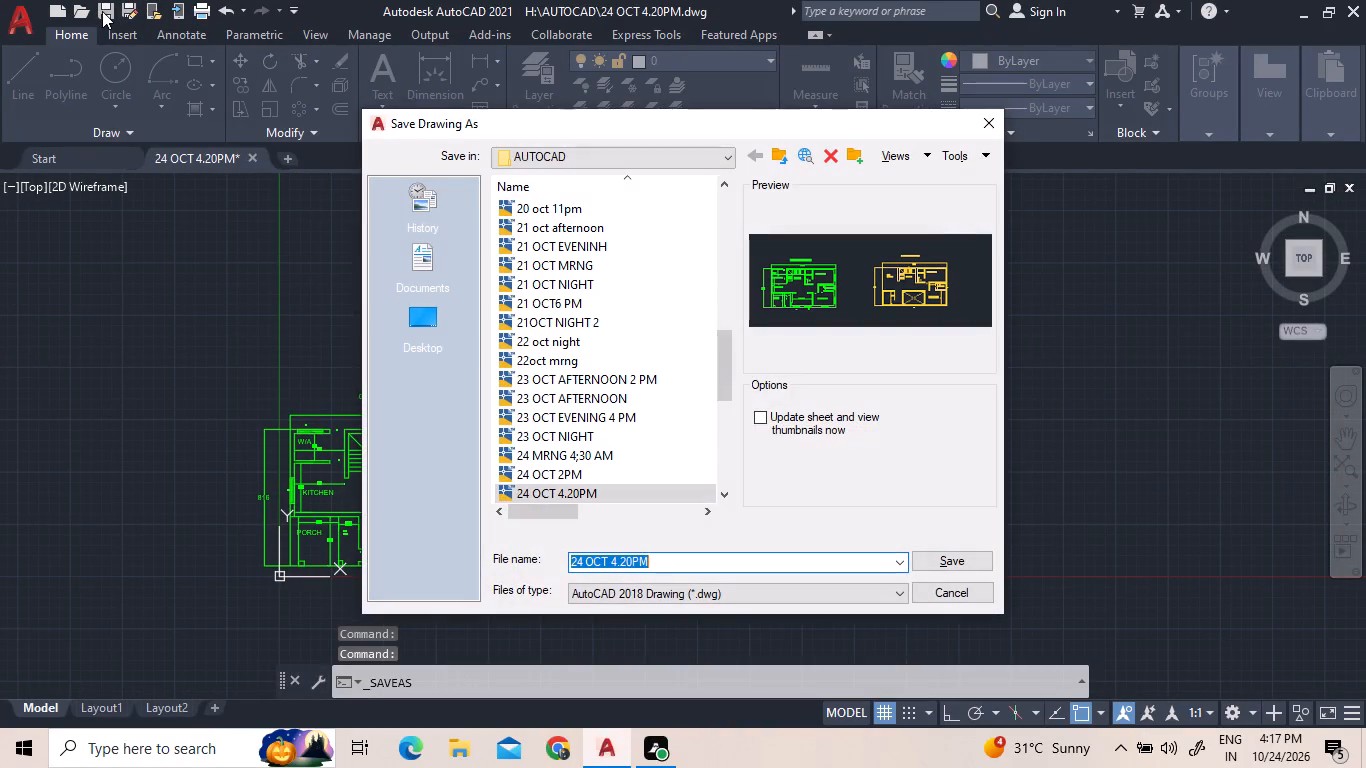
{"action": "left_click", "coordinate": [951, 557]}
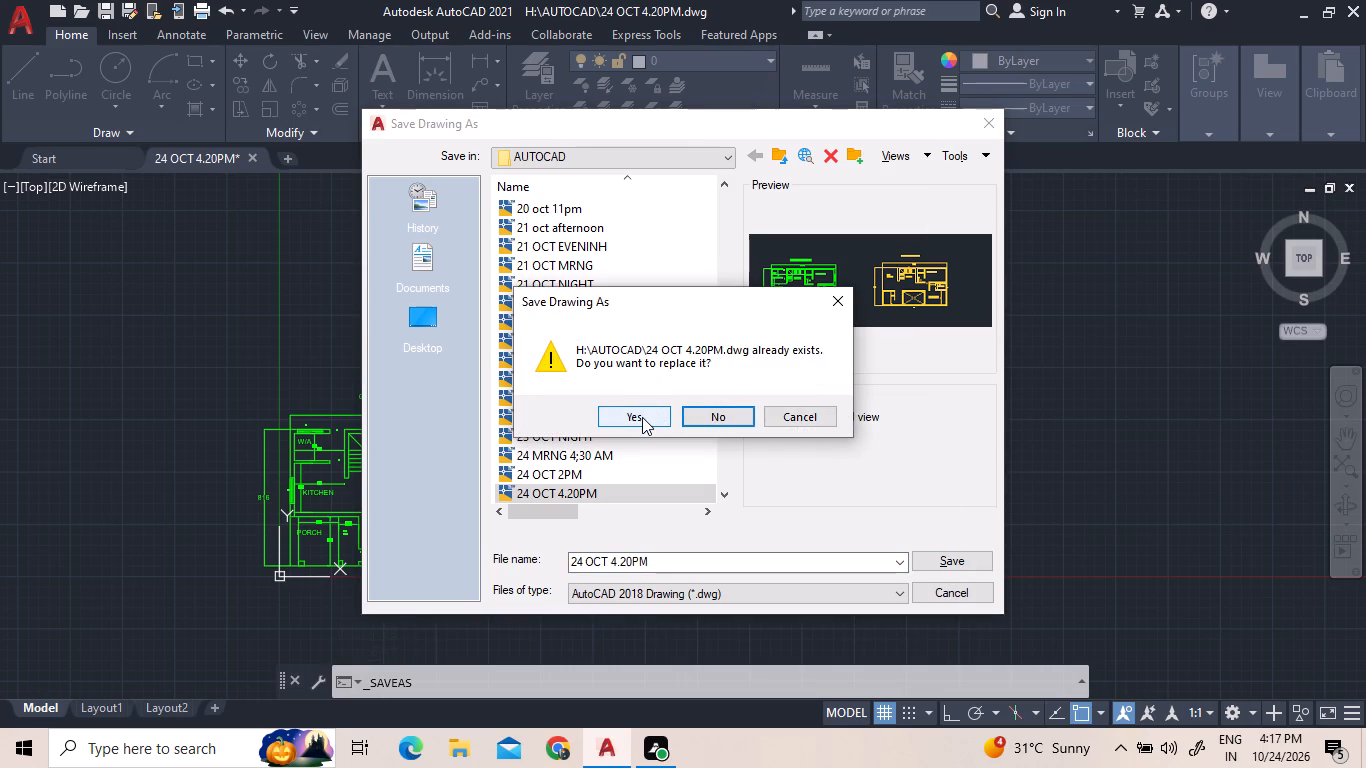
{"action": "left_click", "coordinate": [642, 417]}
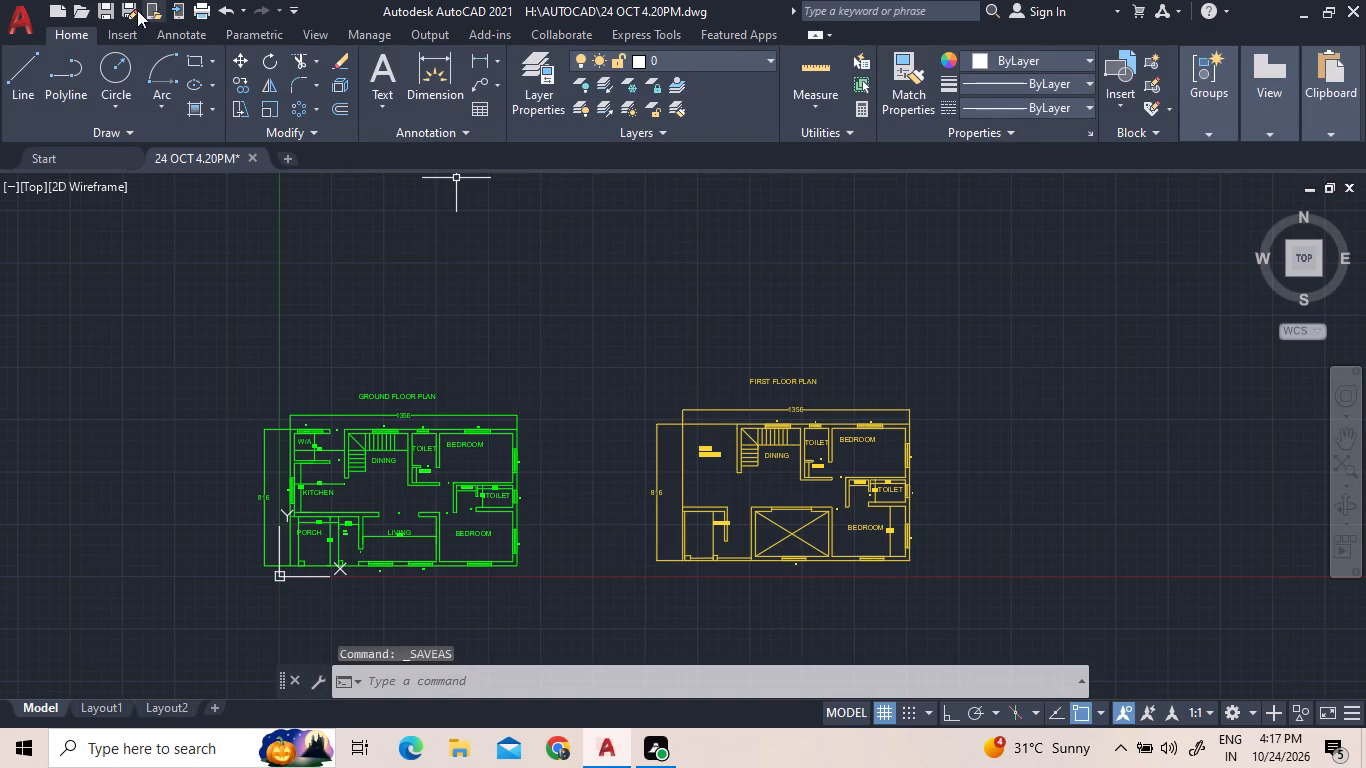
{"action": "left_click", "coordinate": [106, 4]}
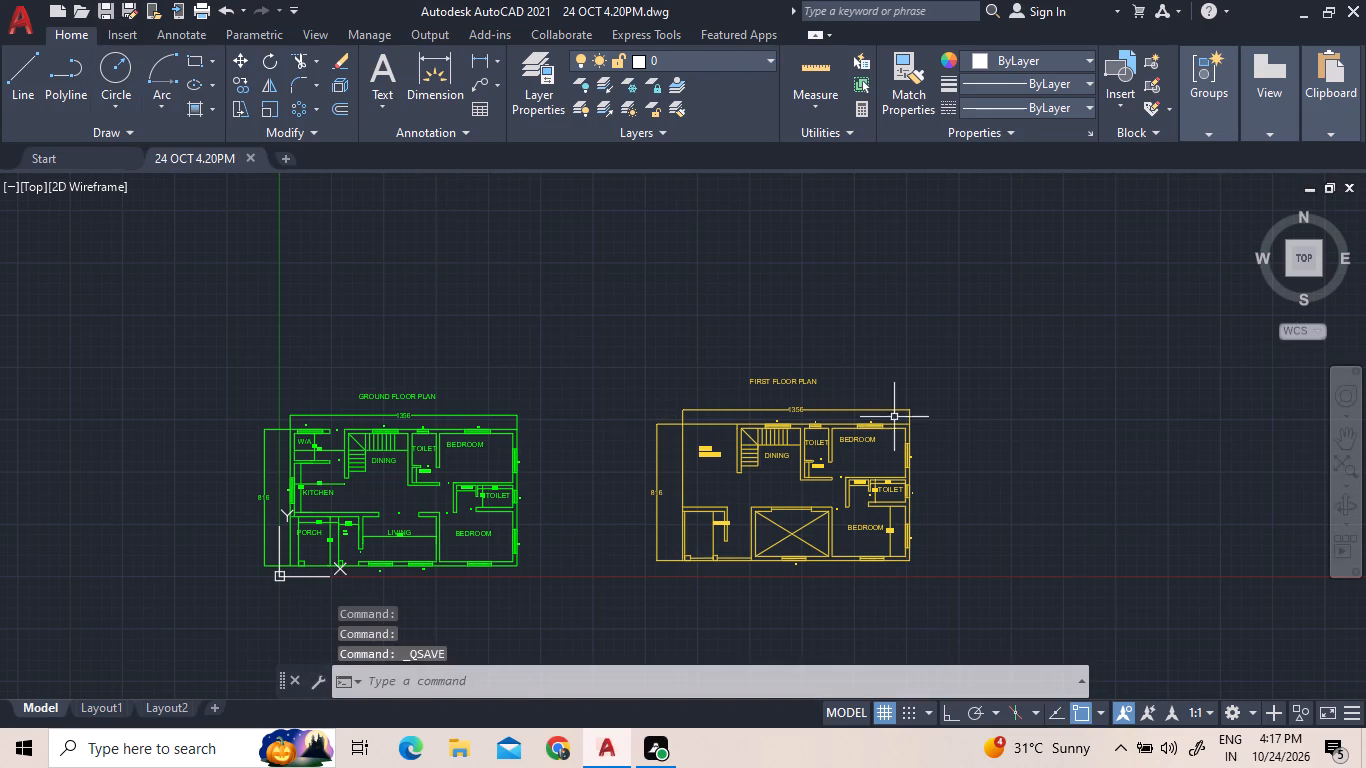